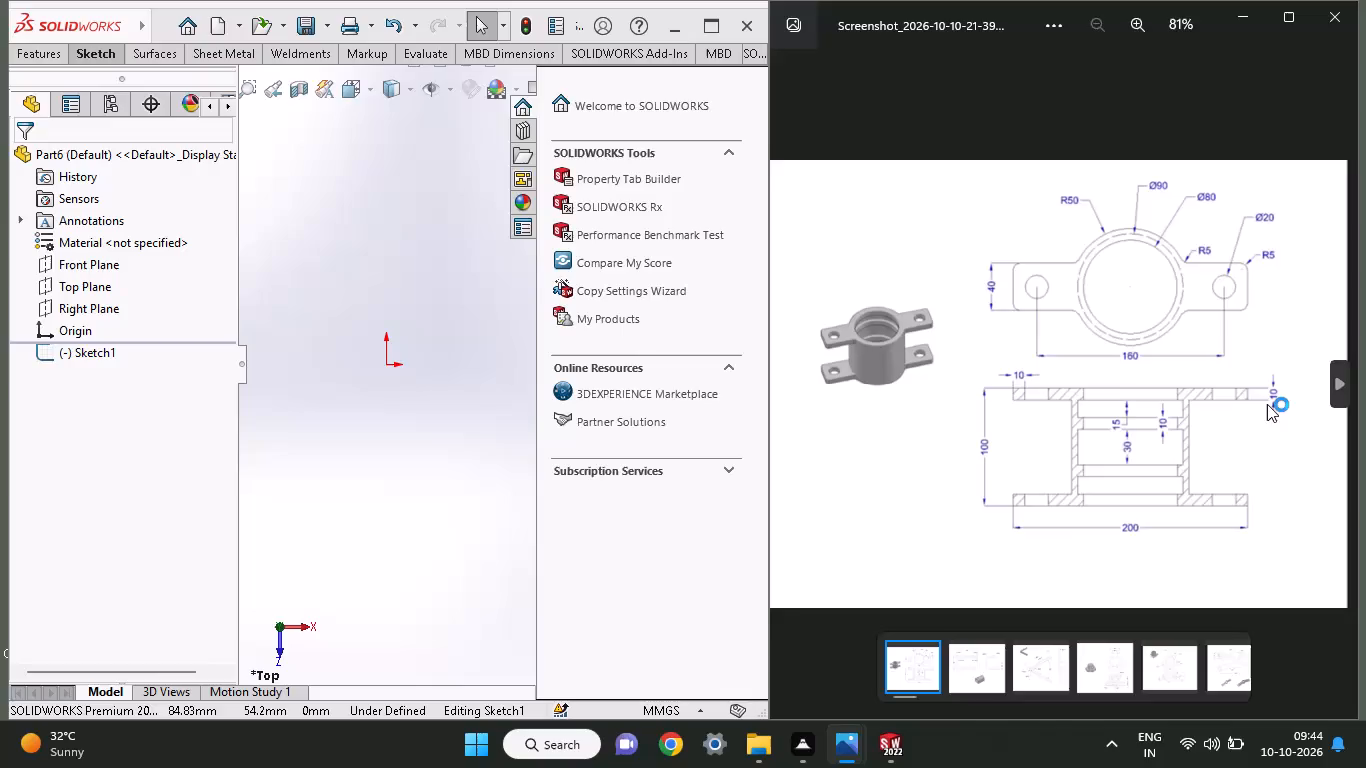
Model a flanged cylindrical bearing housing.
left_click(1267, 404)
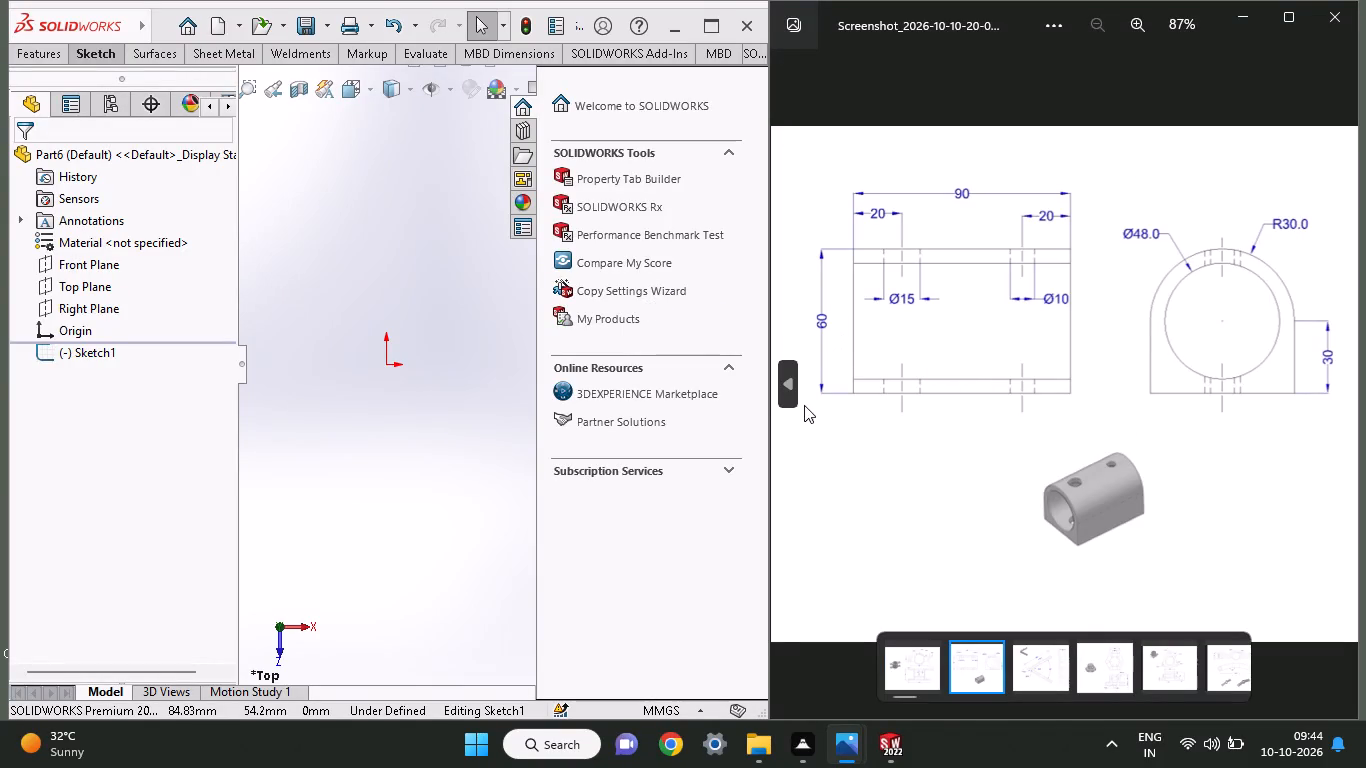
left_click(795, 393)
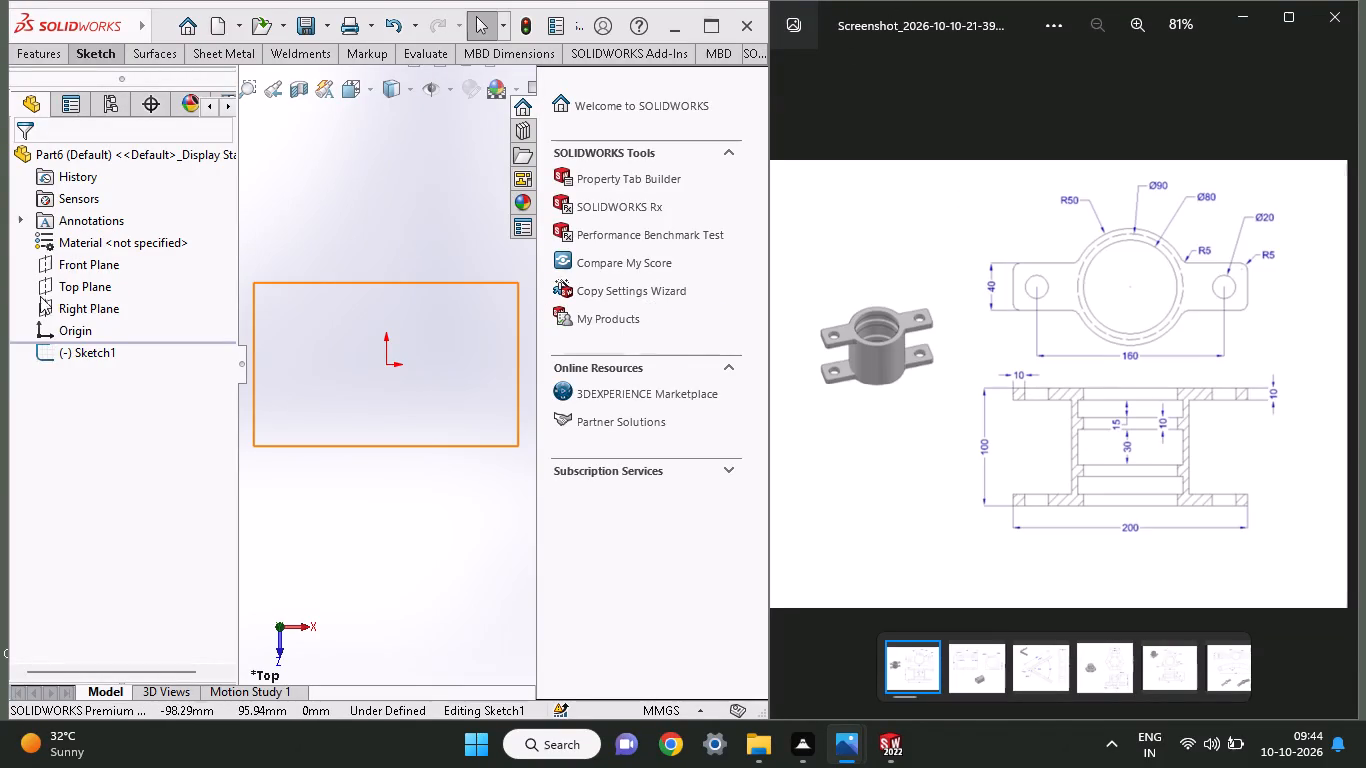
Leave the empty sketch and sketch a circle of about 72 mm radius on the Top Plane, centred on the origin.
left_click(76, 296)
left_click(83, 268)
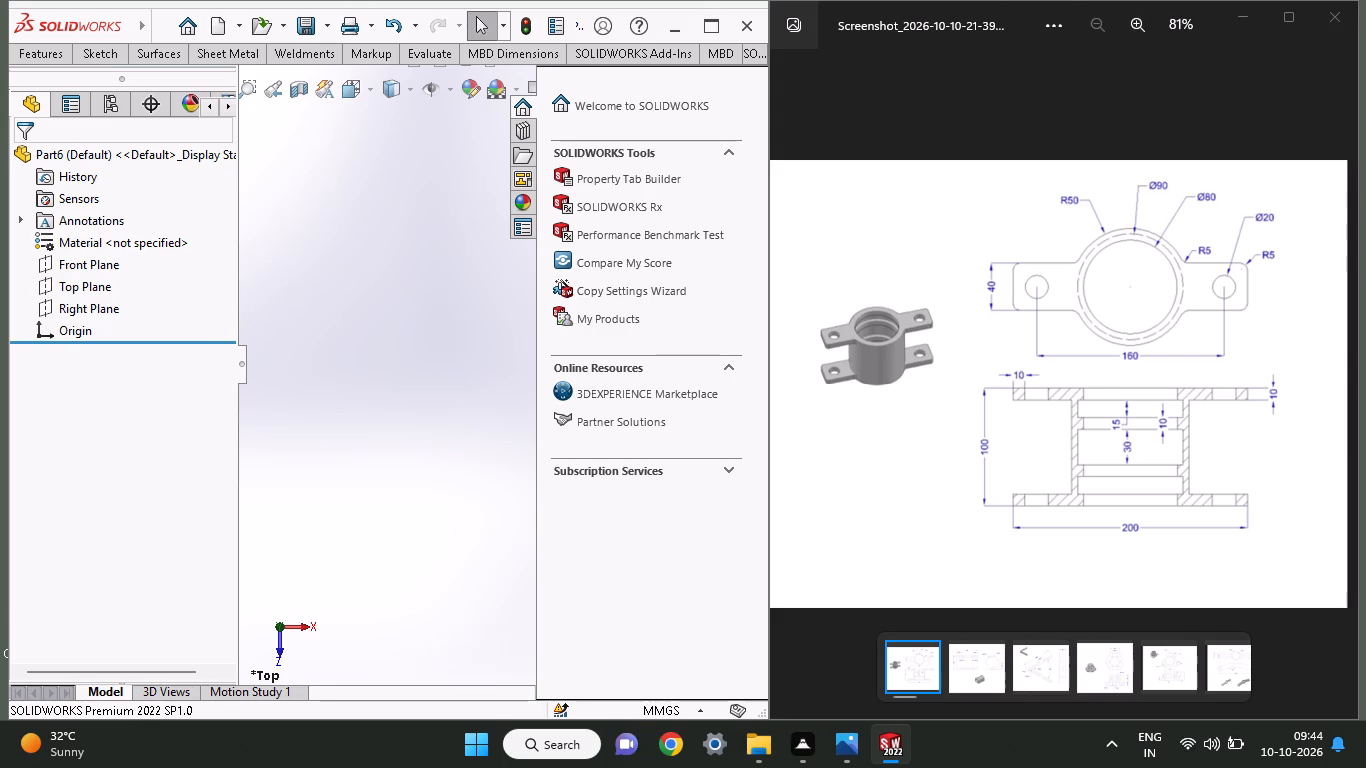
left_click(111, 47)
left_click(131, 135)
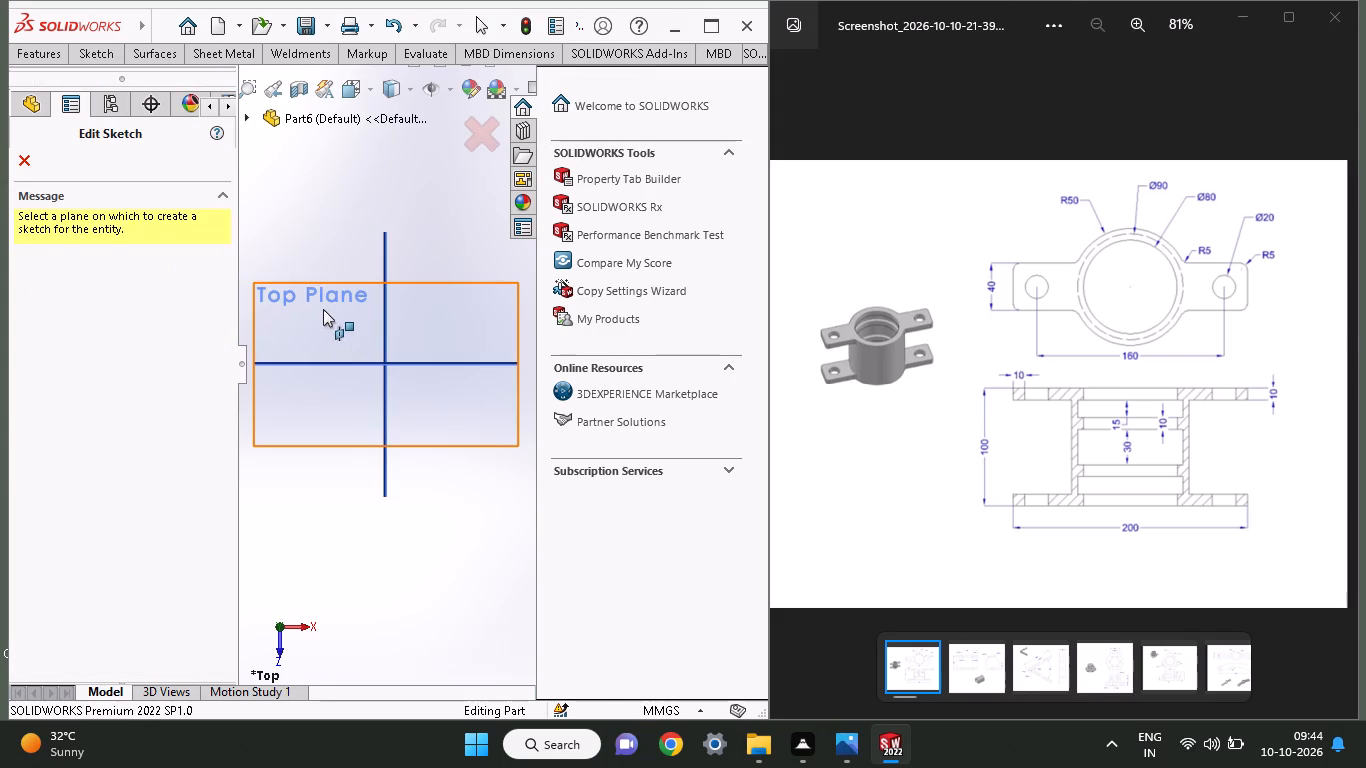
left_click(320, 305)
left_click(386, 359)
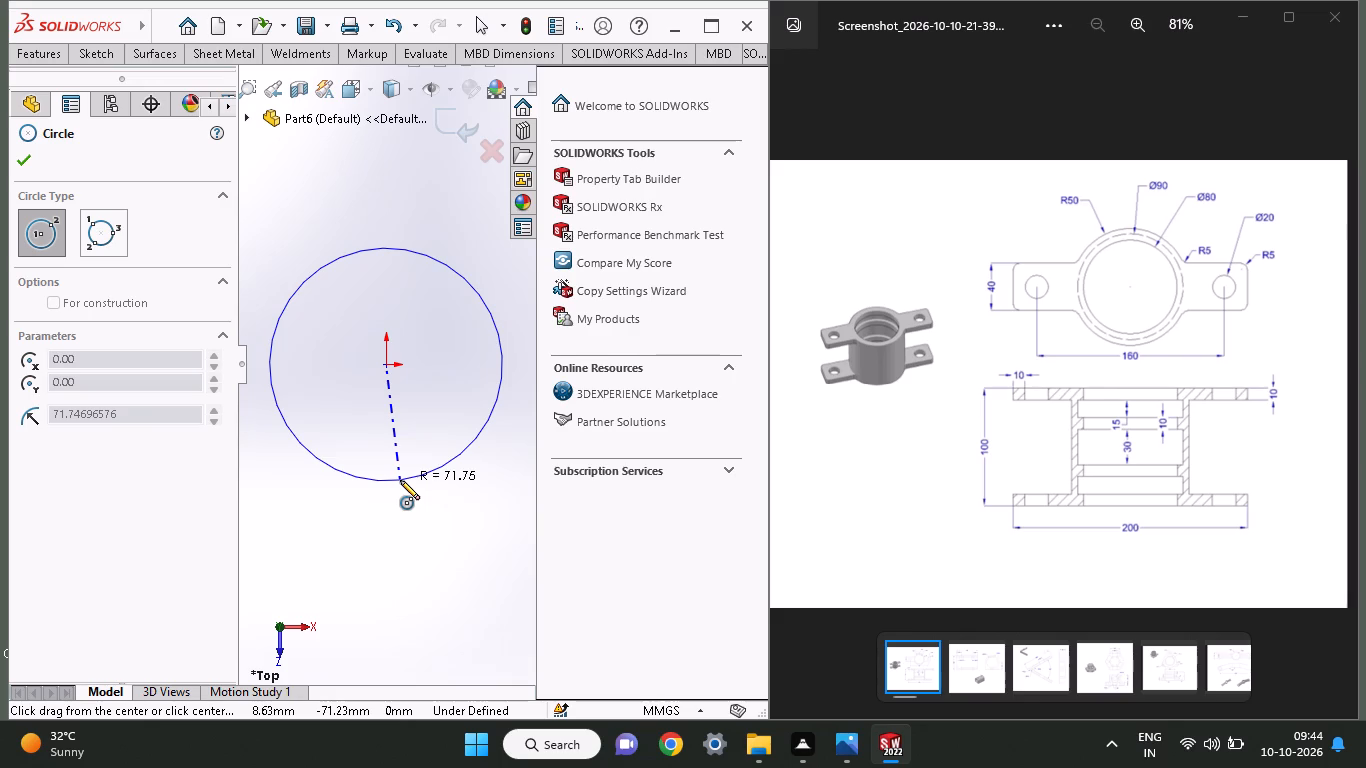
left_click(400, 480)
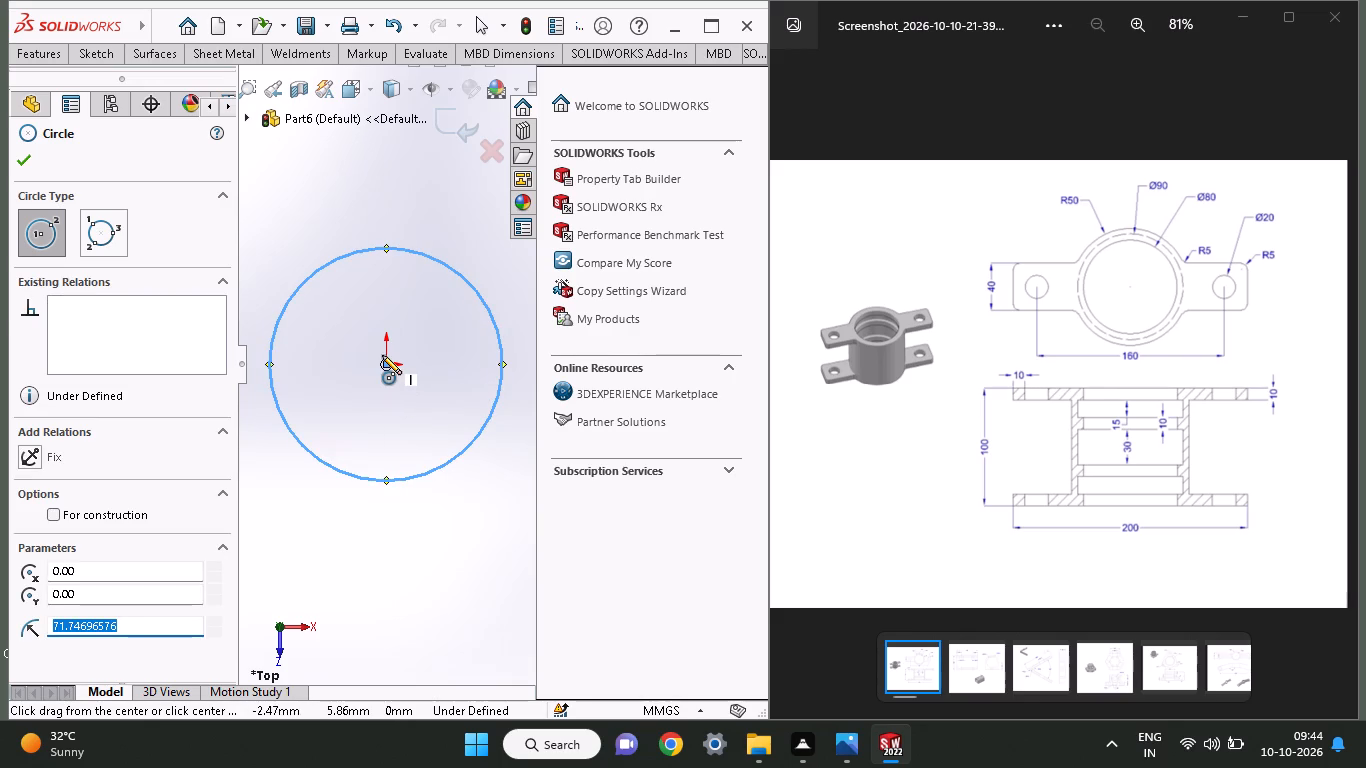
Dimension the circle's diameter and set it to 100 mm.
left_click(105, 49)
left_click(90, 112)
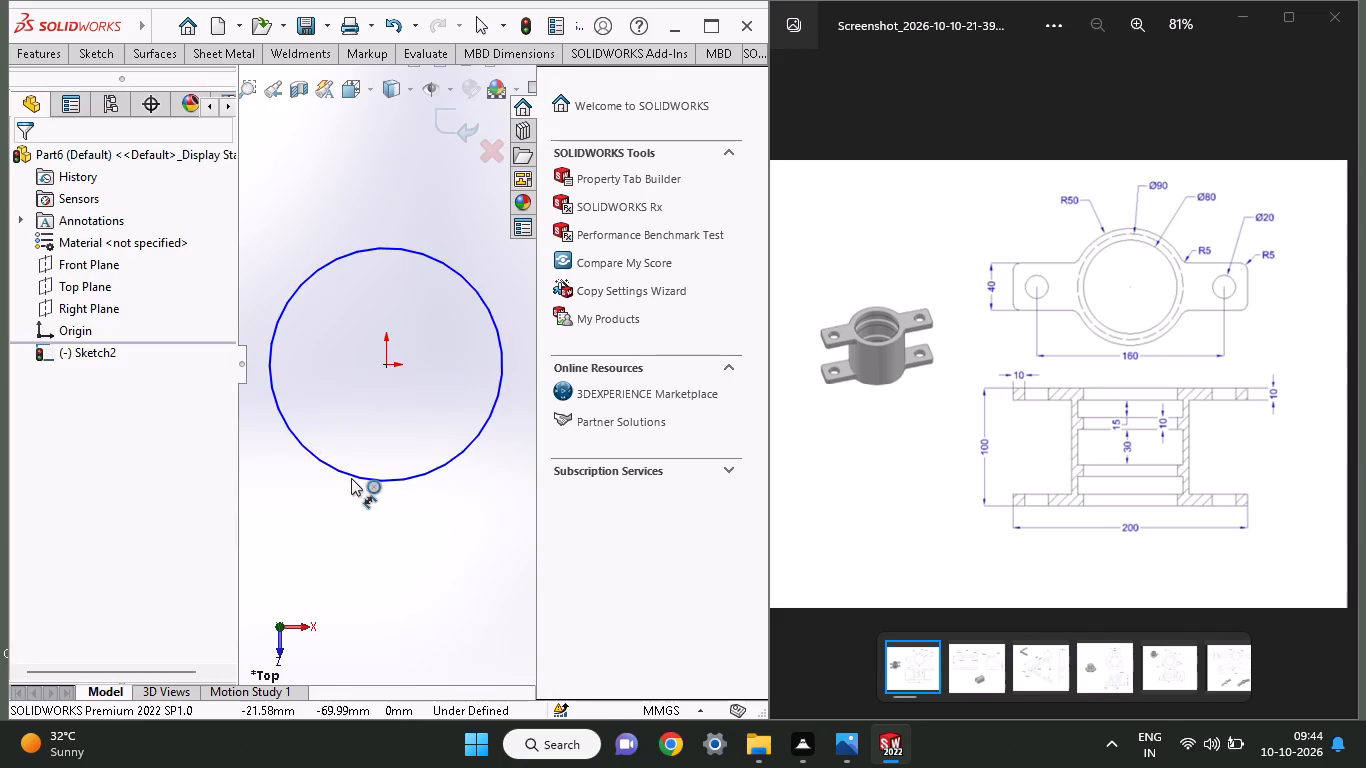
left_click(351, 478)
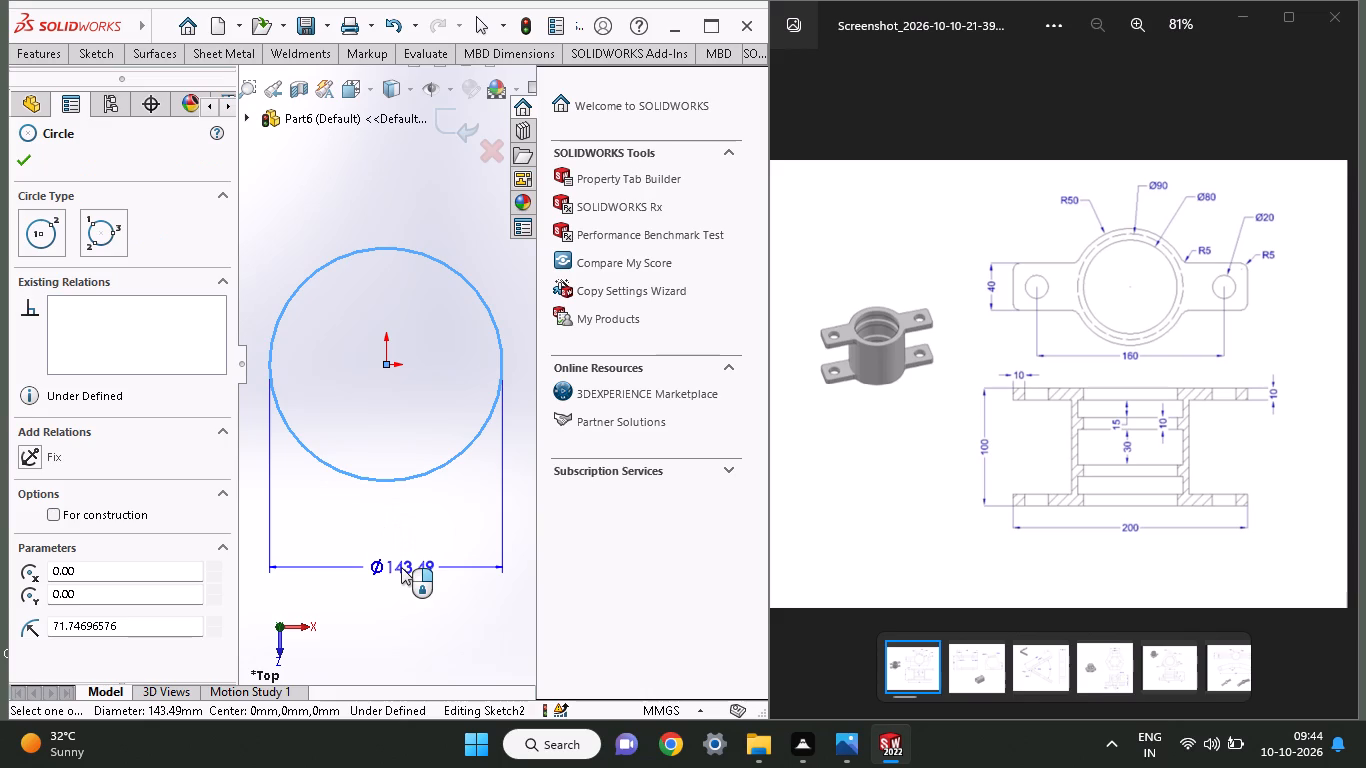
left_click(401, 567)
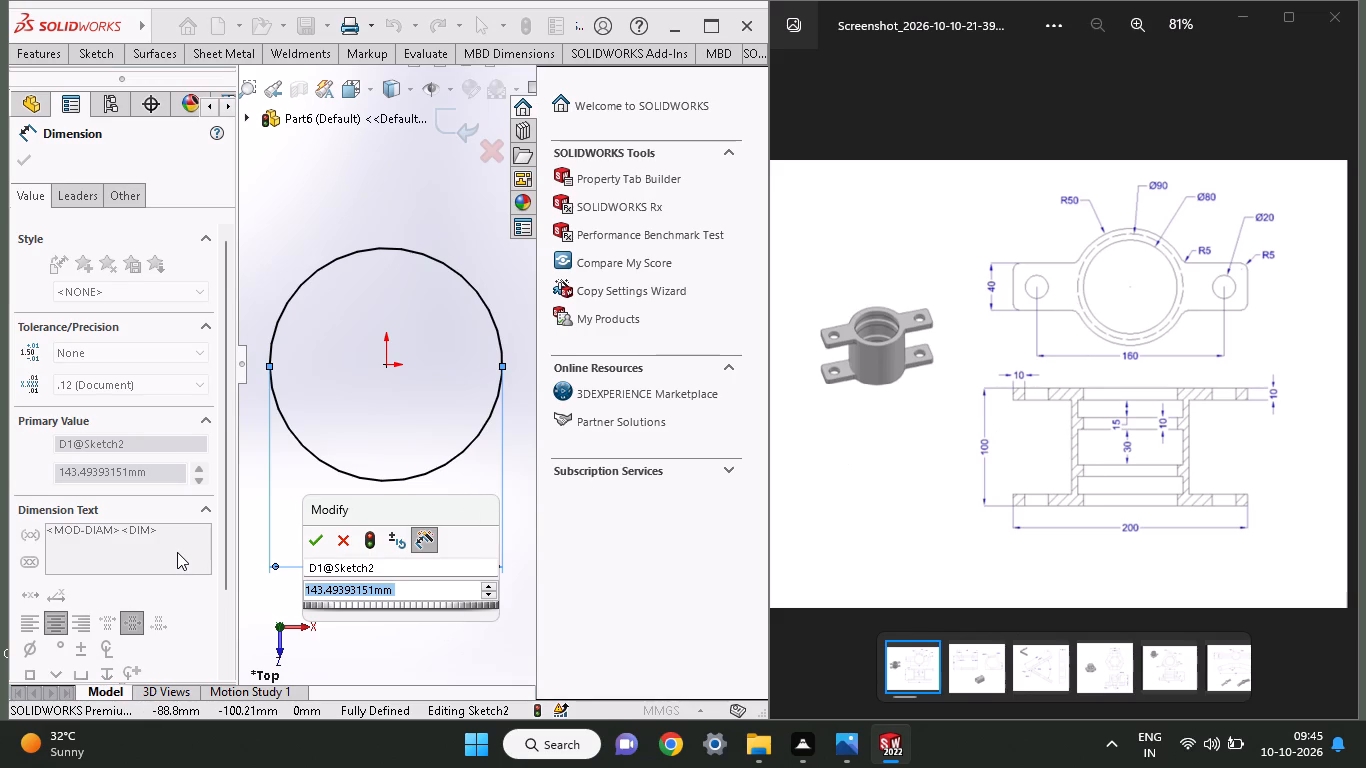
type("100")
key("Return")
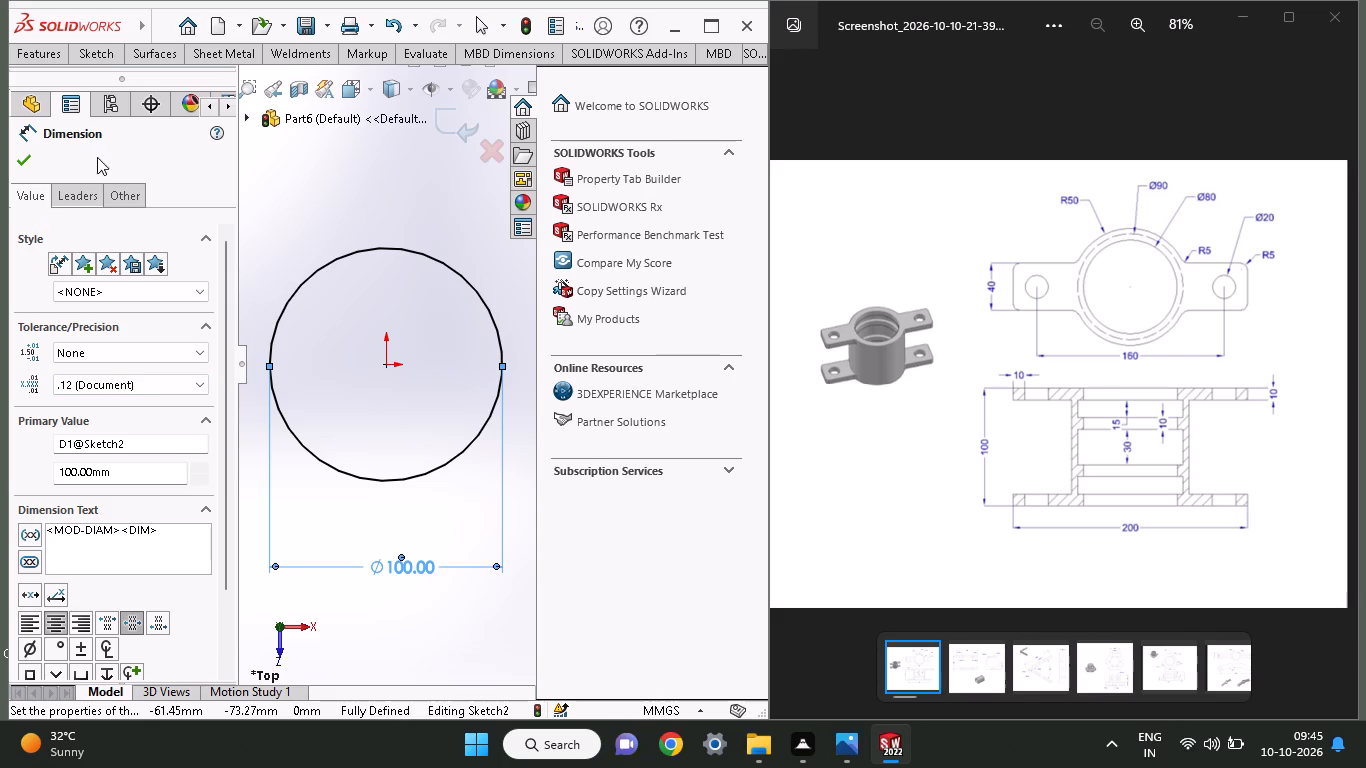
Extrude the 100 mm circle as a blind boss 10 mm deep from the sketch plane.
left_click(34, 52)
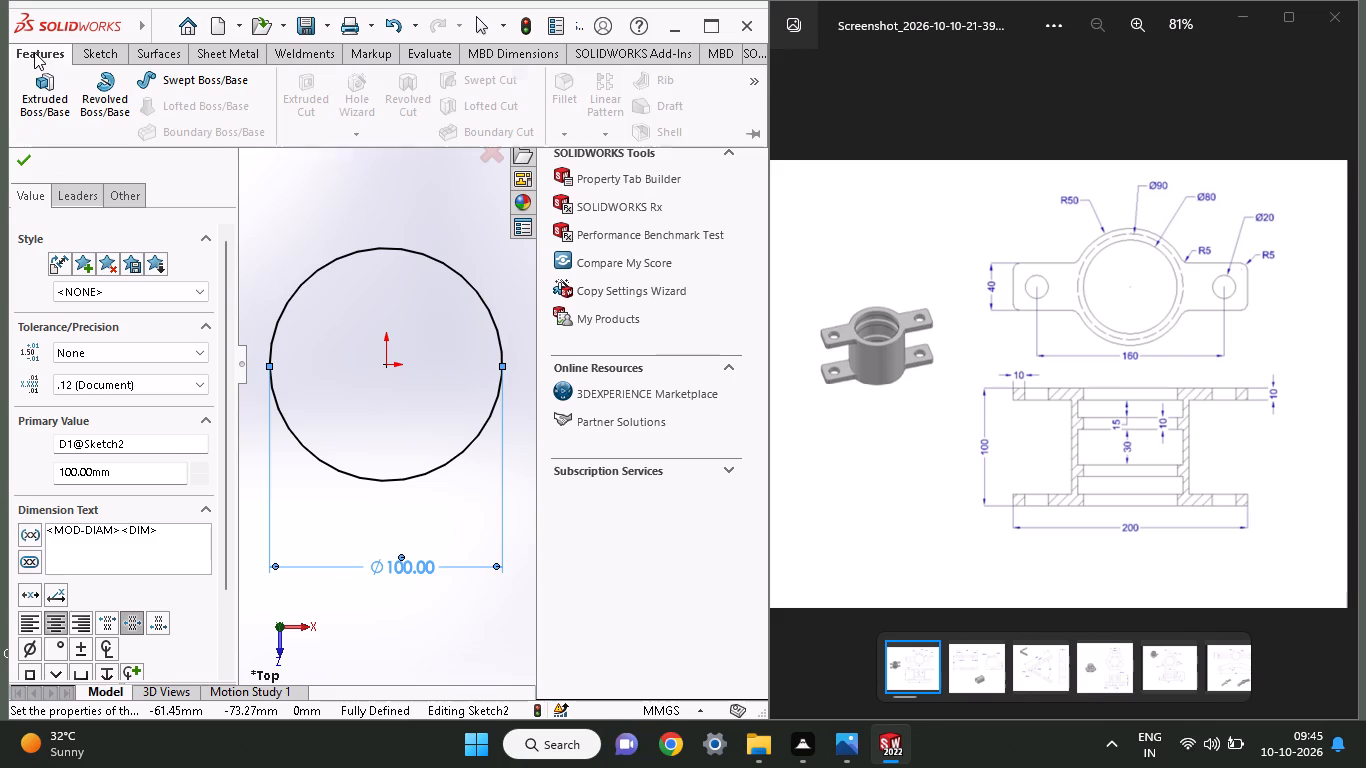
left_click(30, 102)
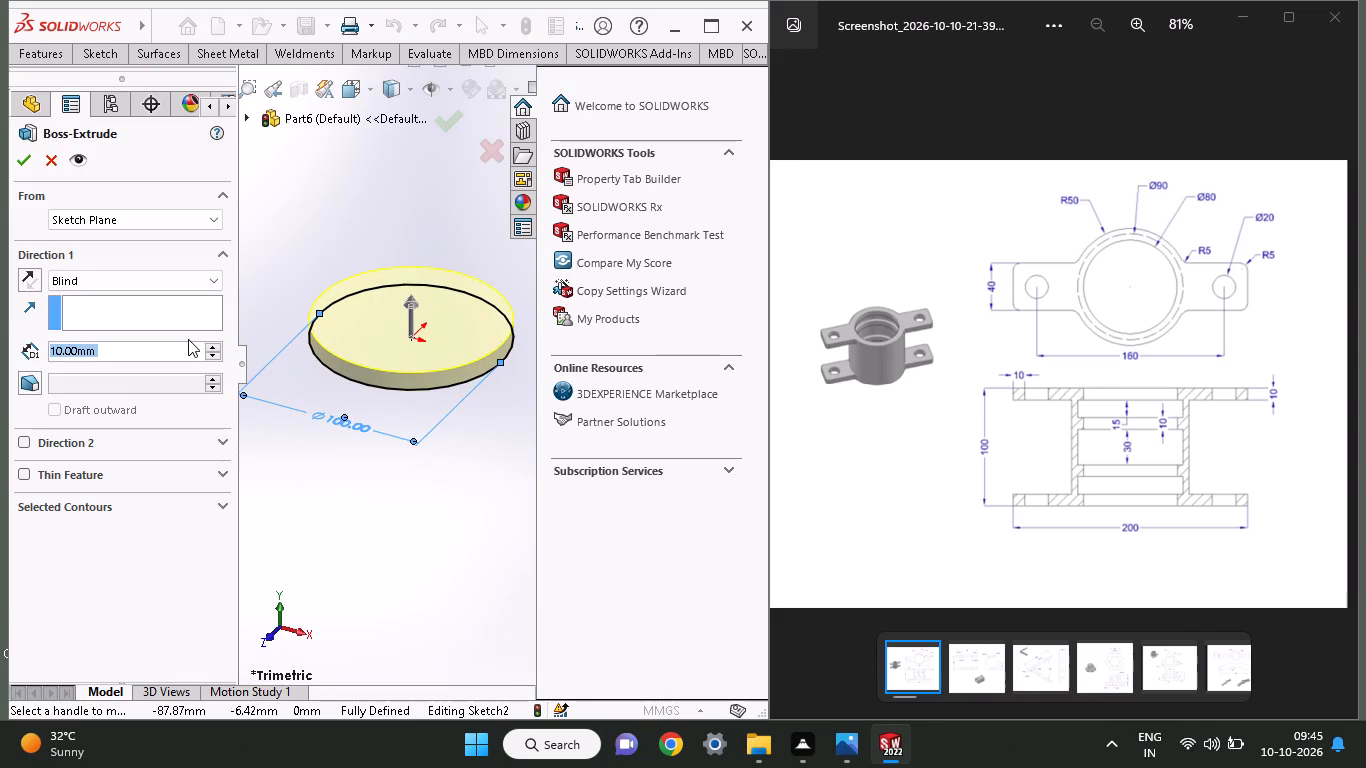
left_click(25, 159)
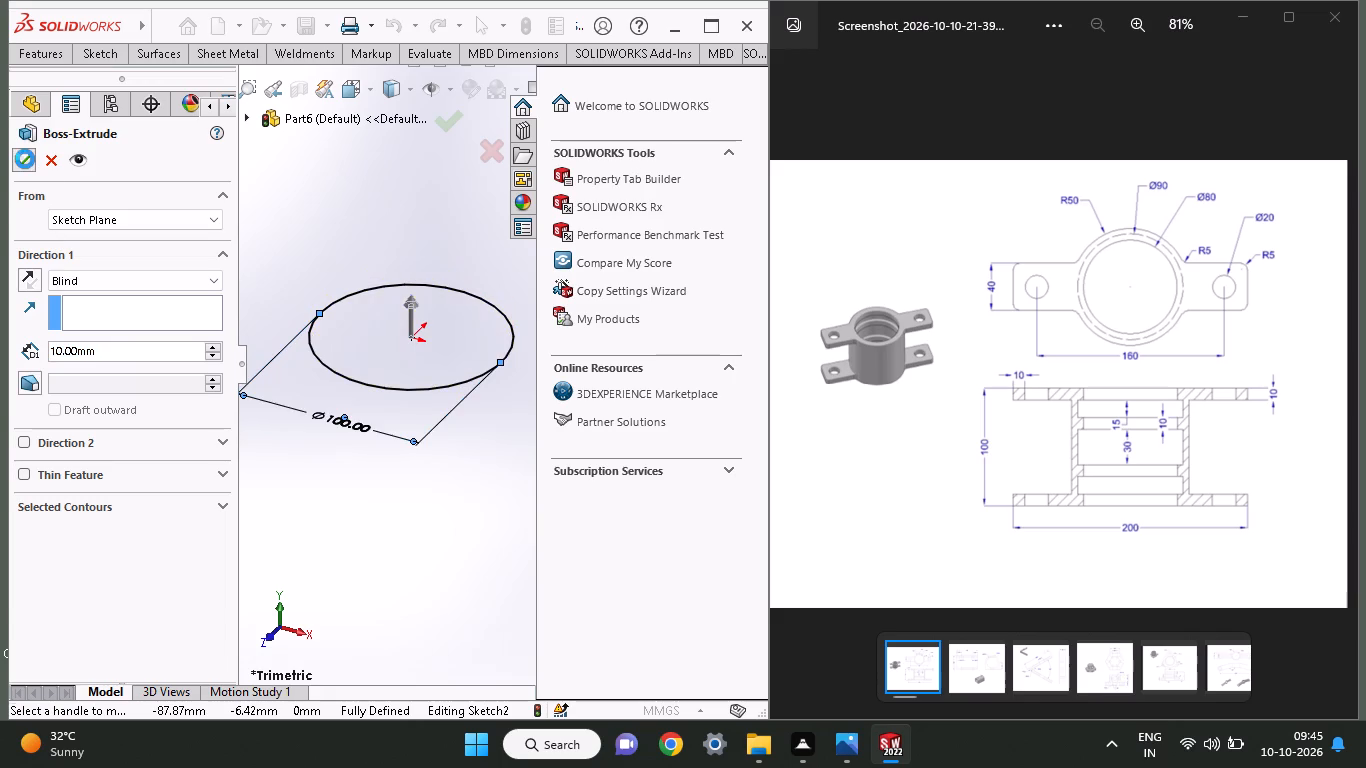
scroll(270, 323, "up", 1)
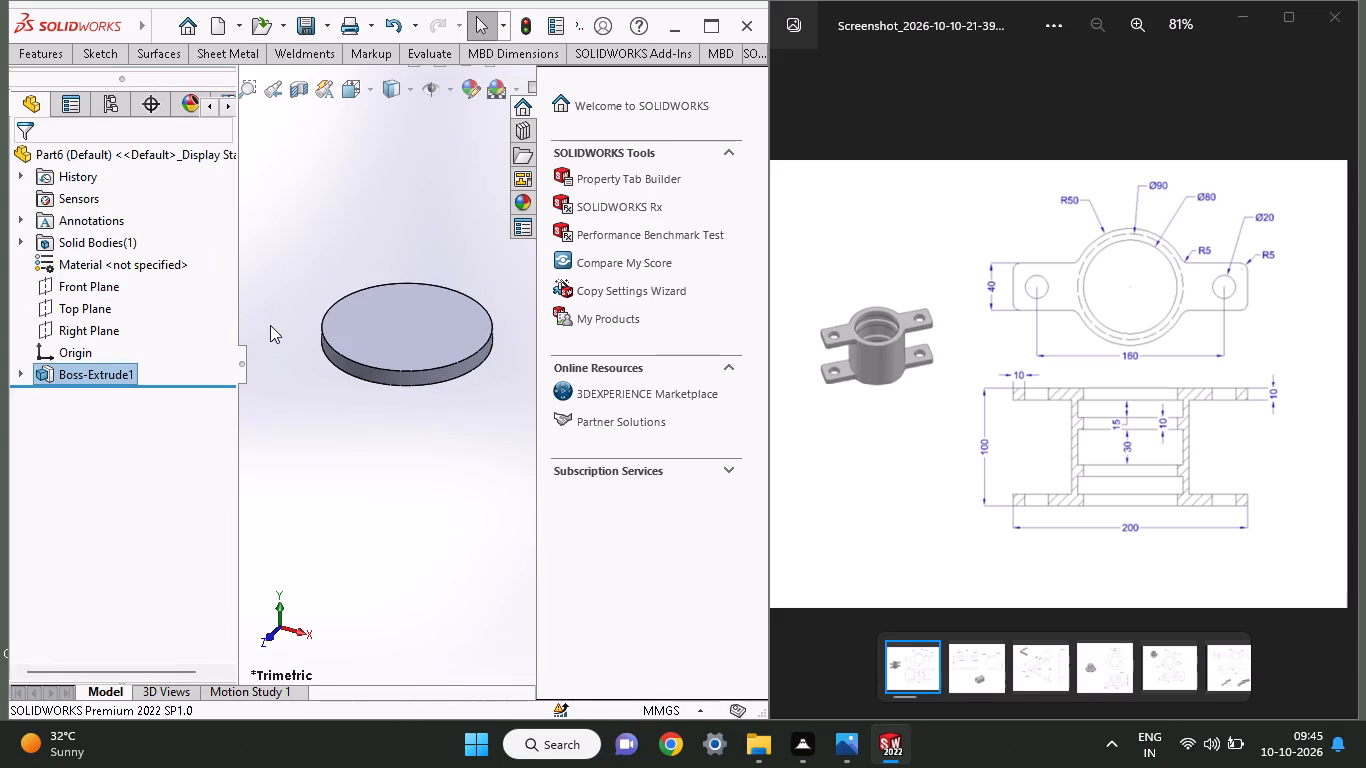
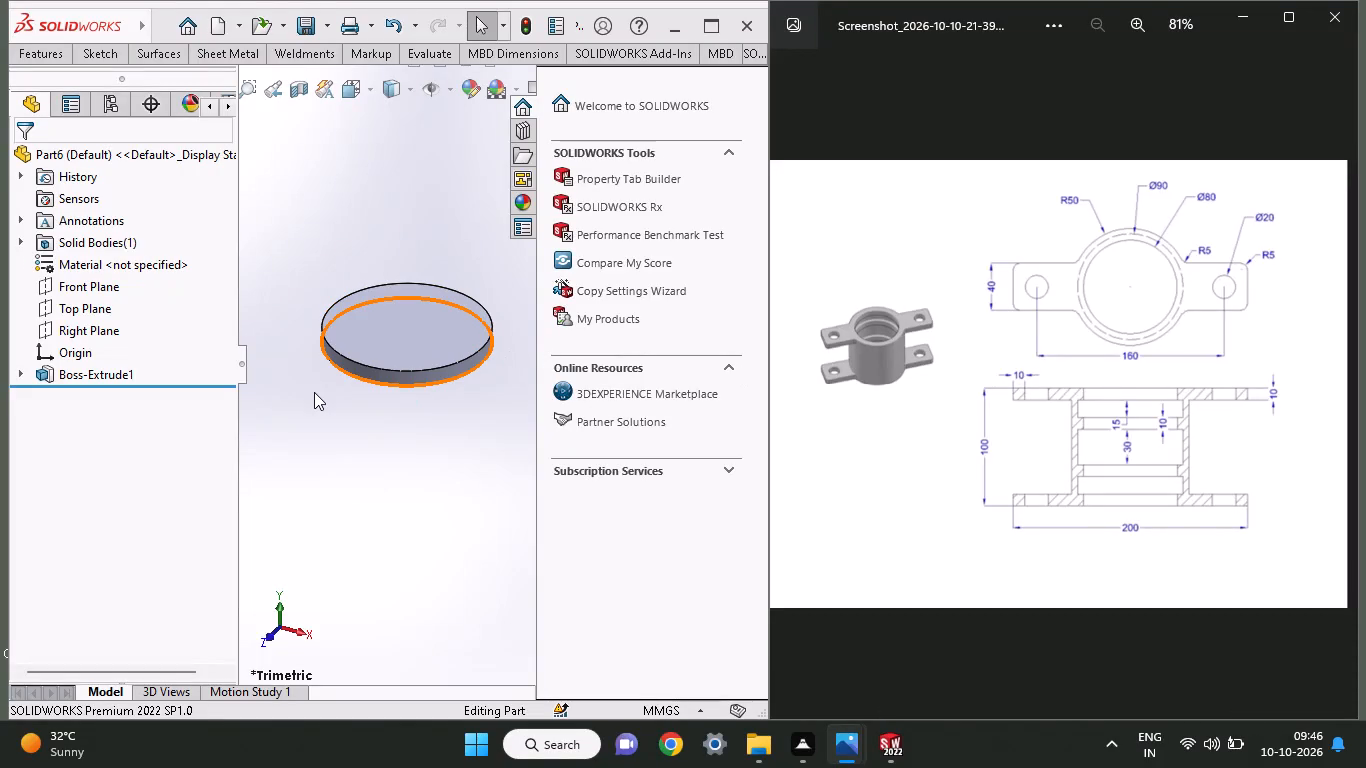
Open a sketch on the disc's top face and draw a horizontal line about 67 mm long from the origin past the disc's edge.
left_click(409, 340)
left_click(488, 287)
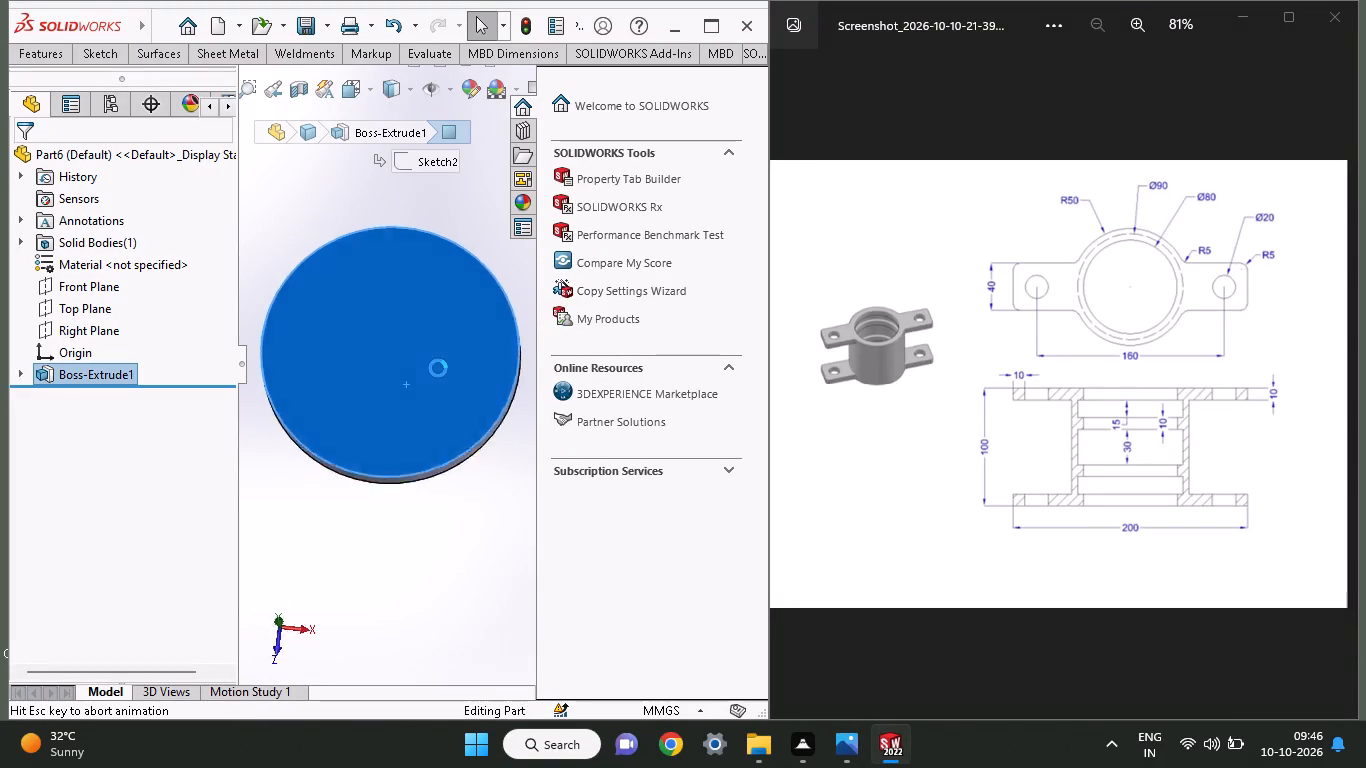
scroll(430, 358, "up", 4, "ctrl")
scroll(430, 358, "down", 1, "ctrl")
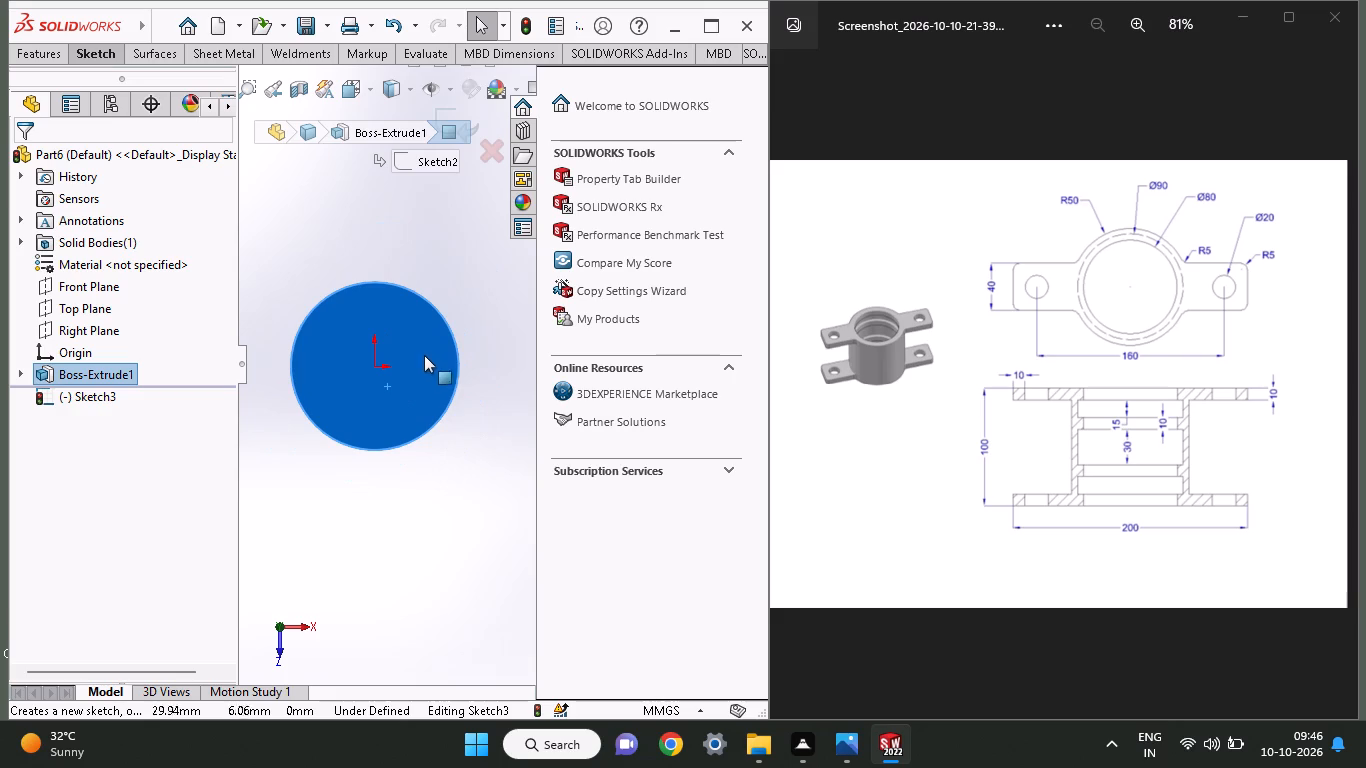
left_click(78, 44)
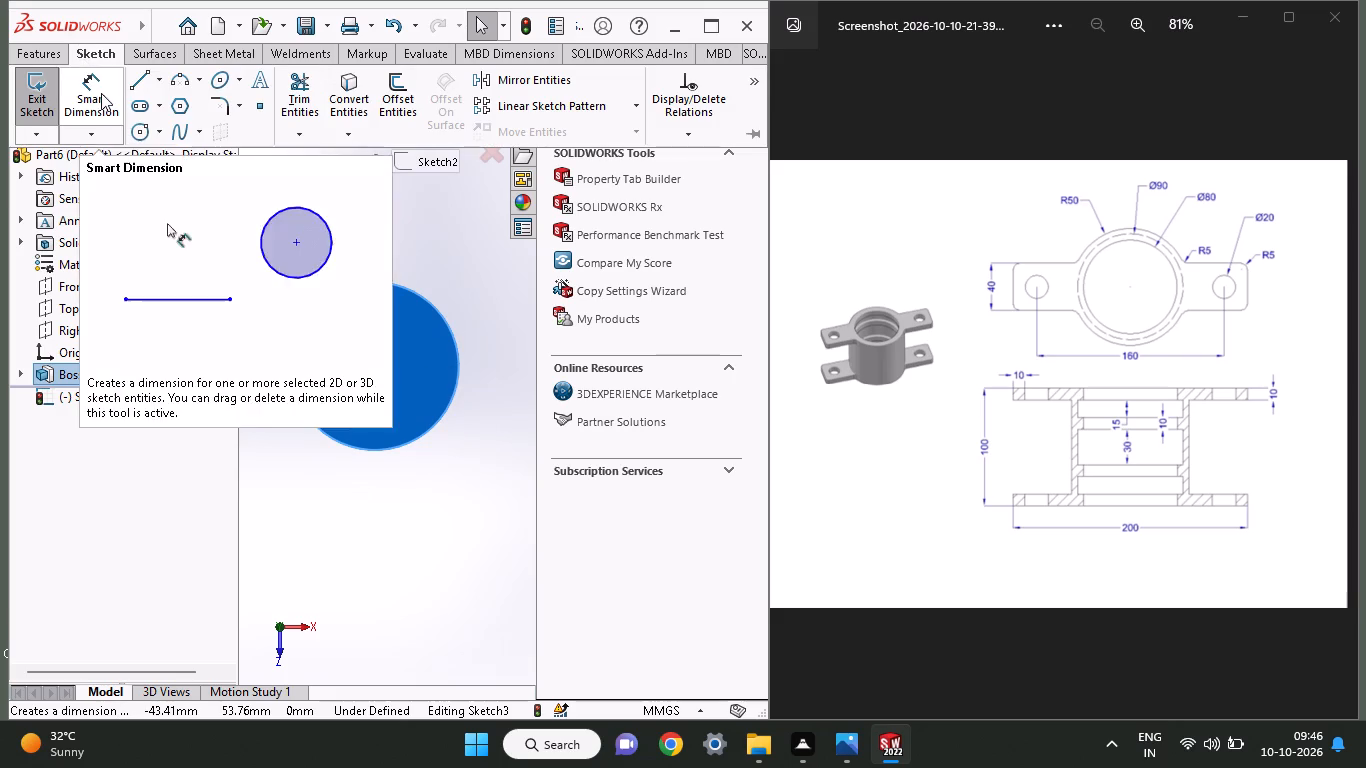
left_click(136, 85)
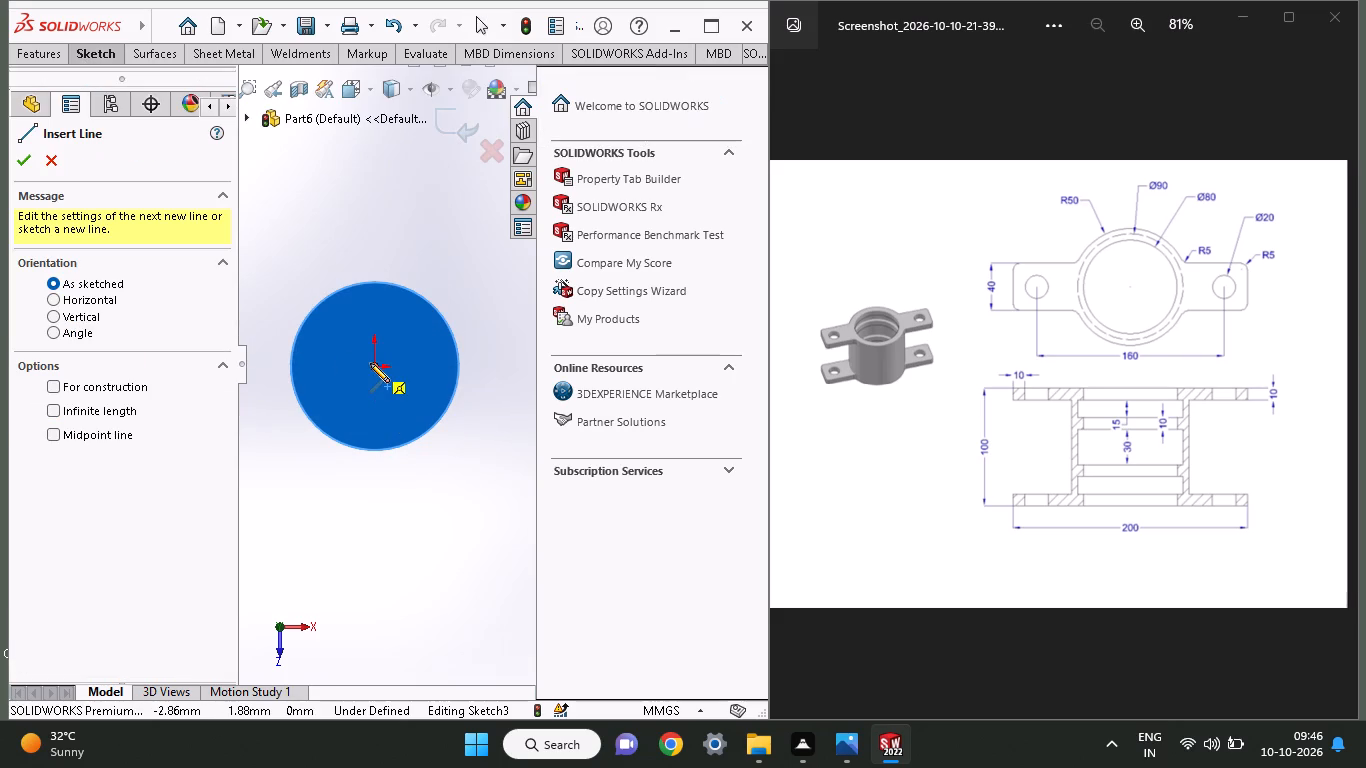
left_click(376, 366)
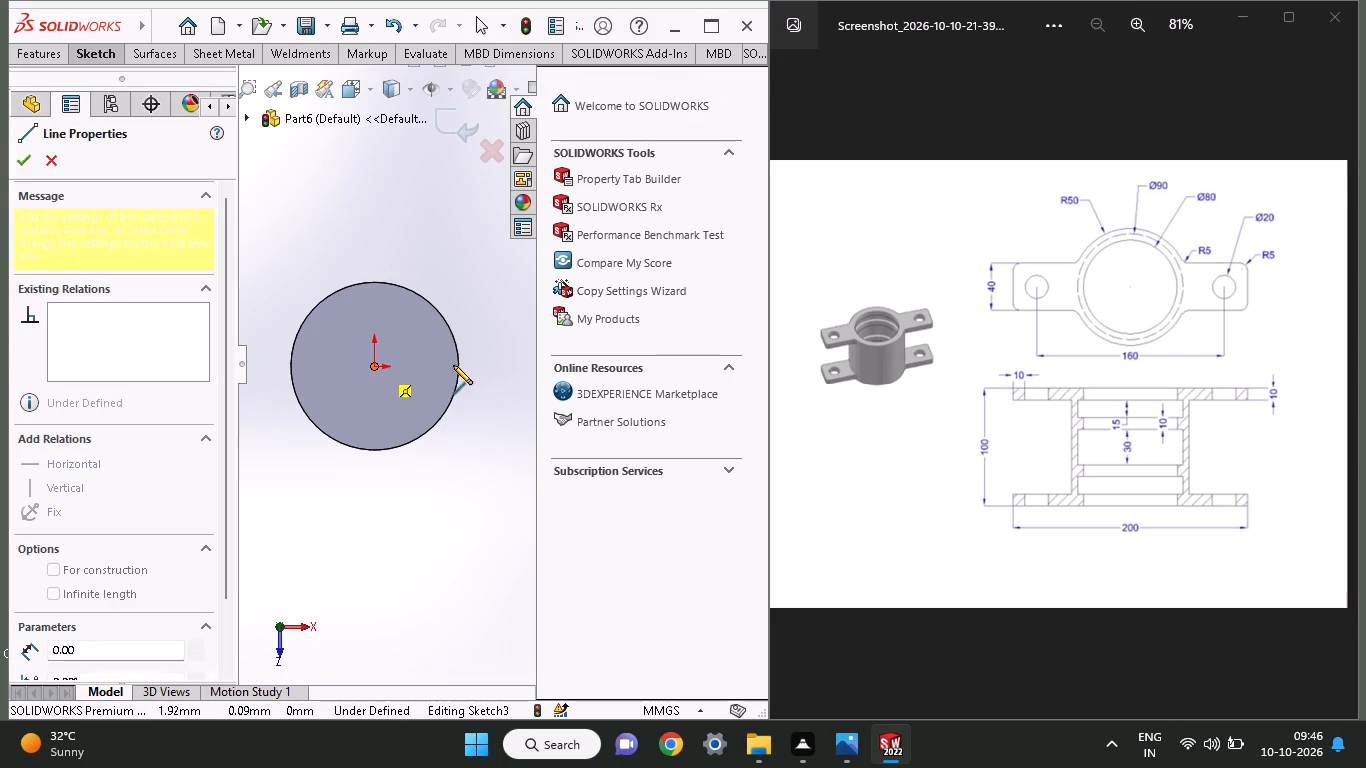
left_click(487, 366)
right_click(455, 285)
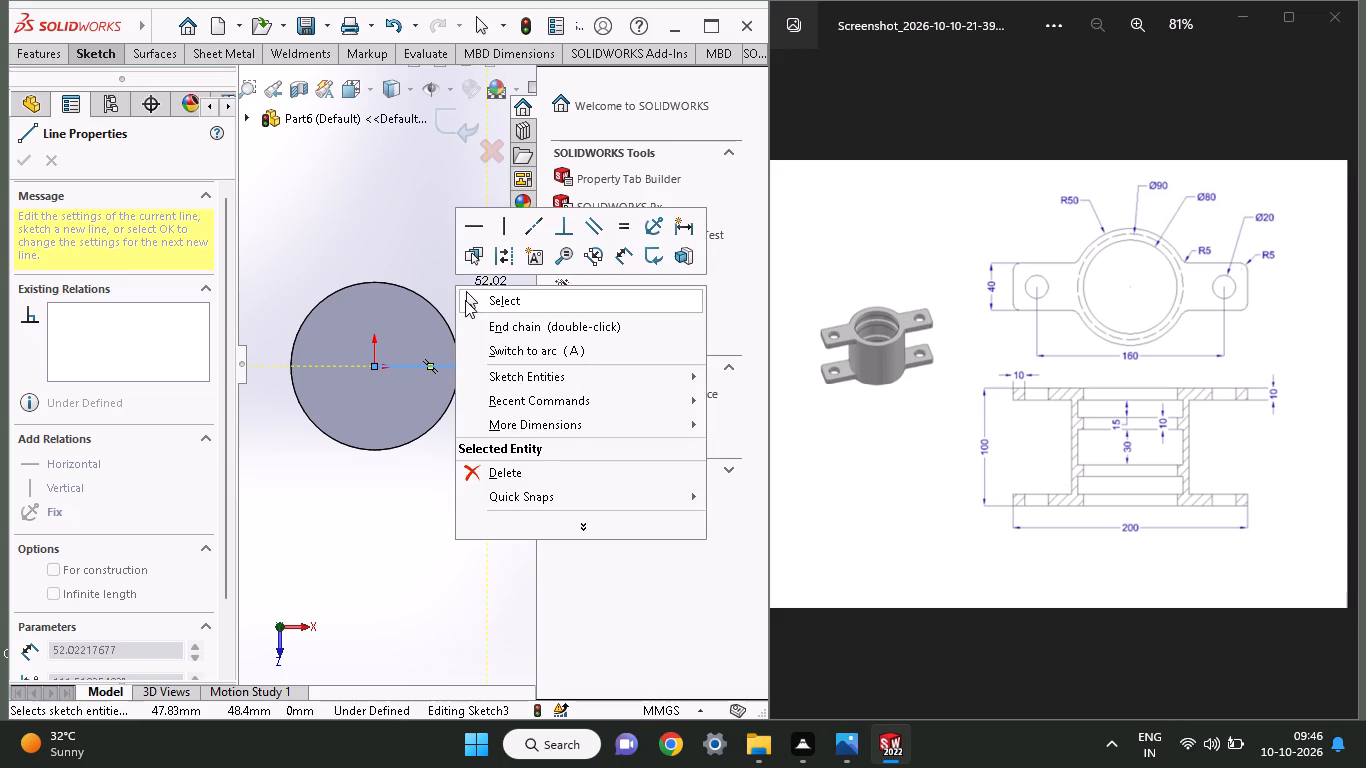
left_click(473, 304)
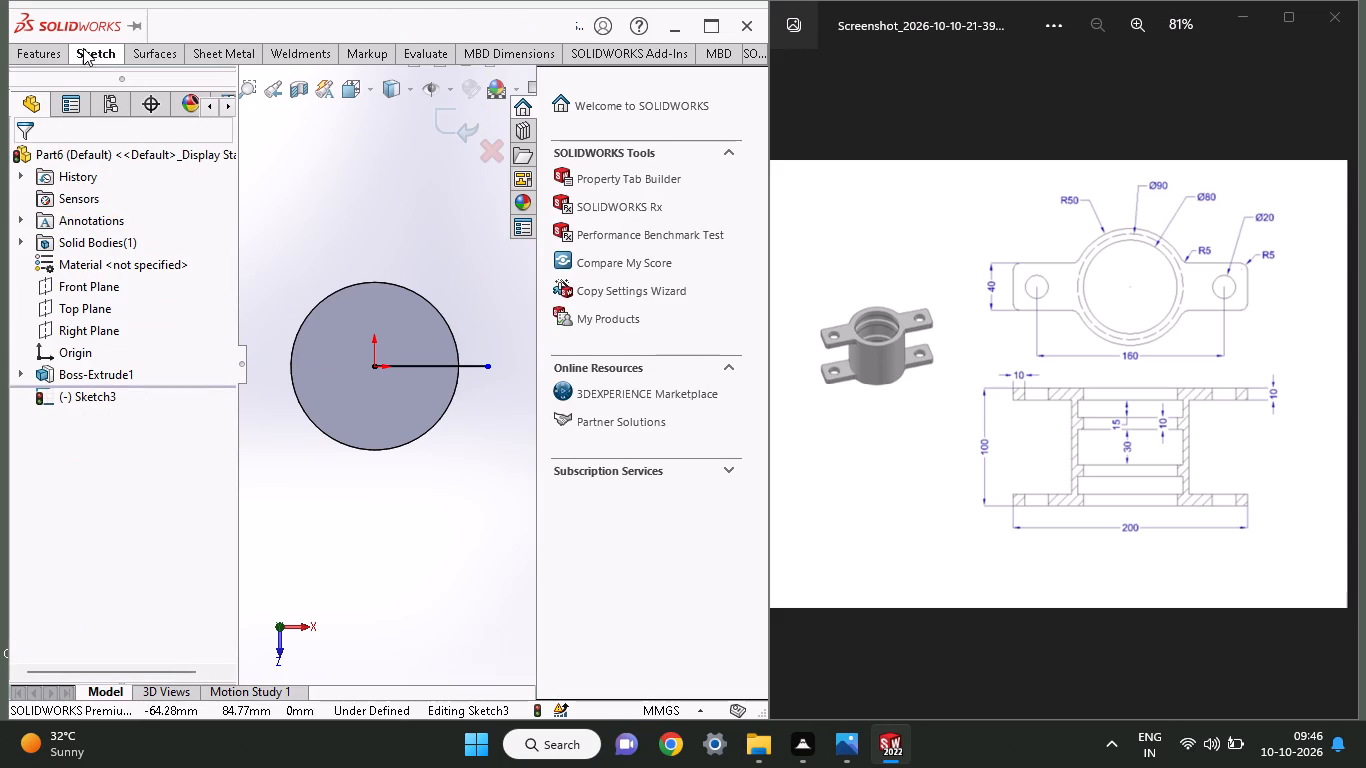
Dimension the horizontal line's length and set it to 75 mm, half of 150.
left_click(87, 56)
left_click(79, 88)
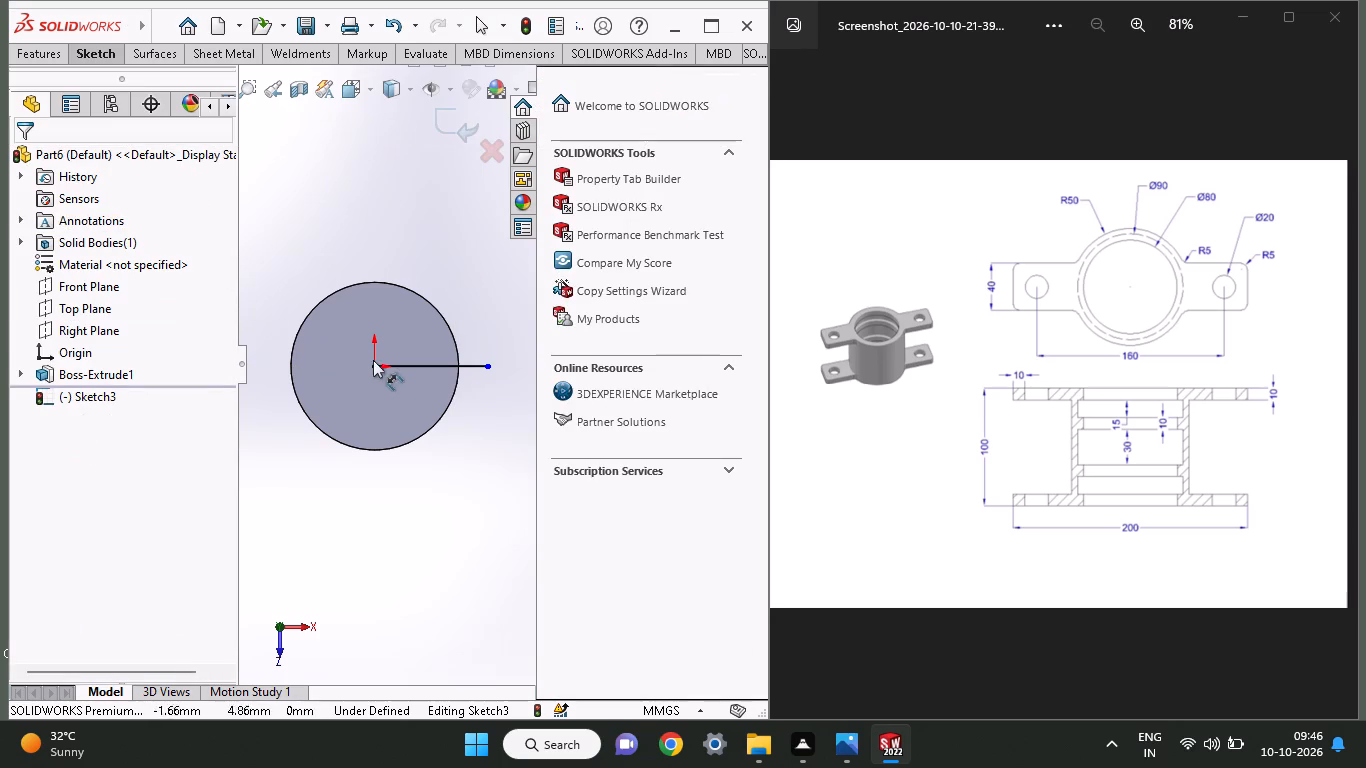
left_click(411, 369)
left_click(422, 487)
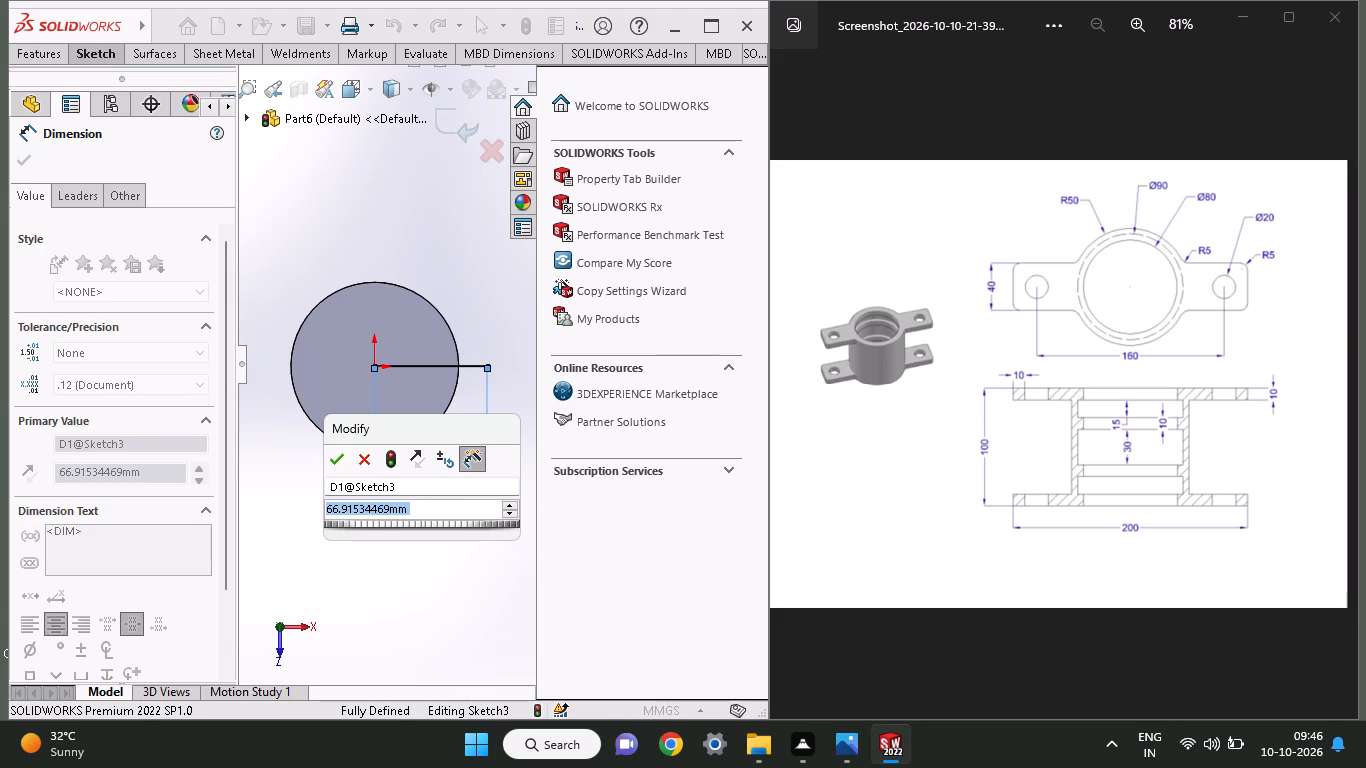
type("150")
type("/2")
key("Return")
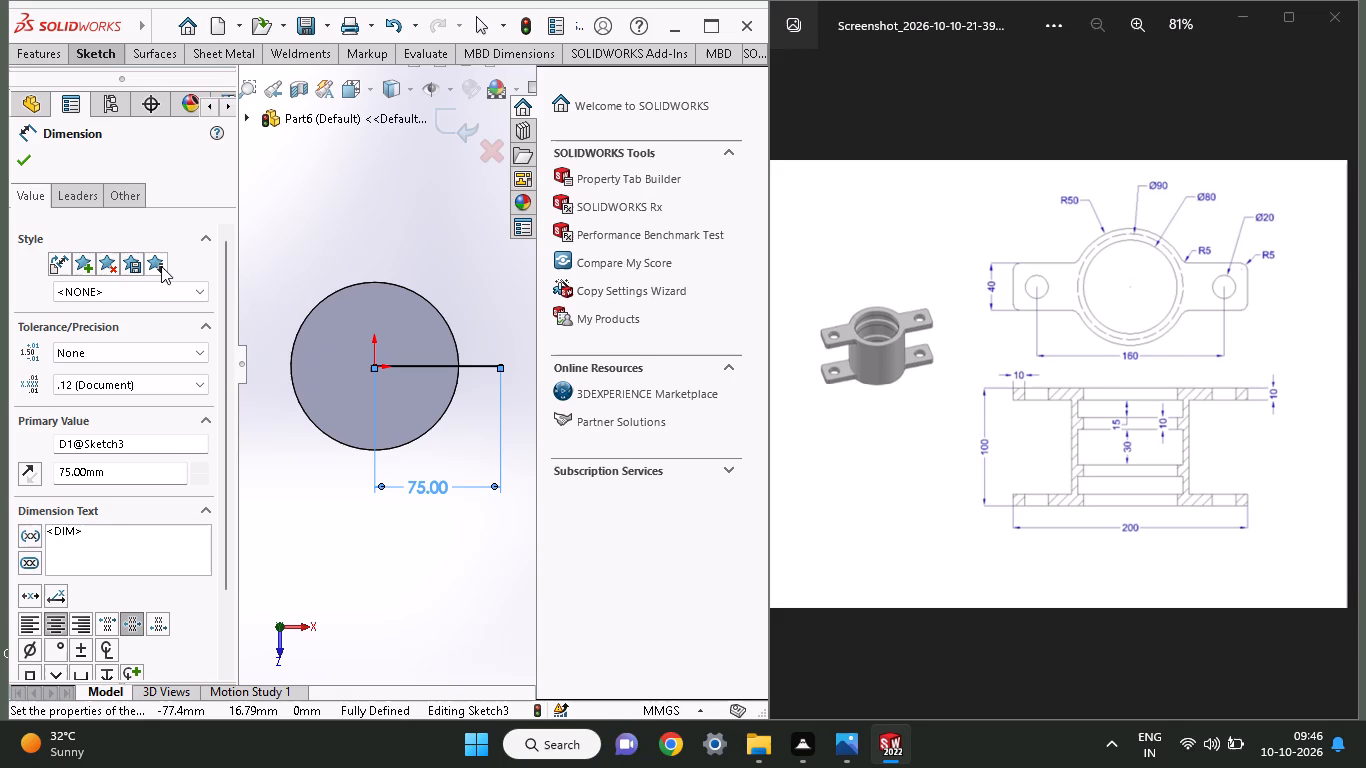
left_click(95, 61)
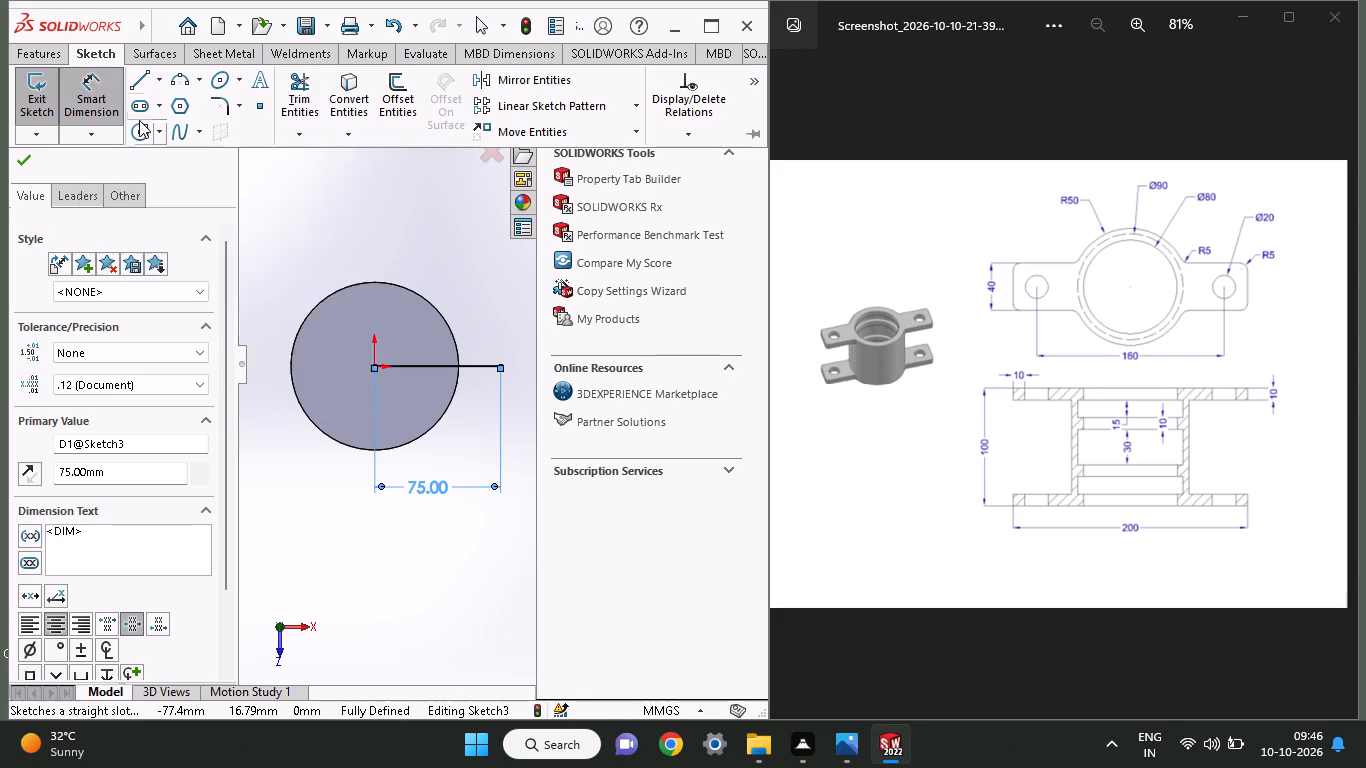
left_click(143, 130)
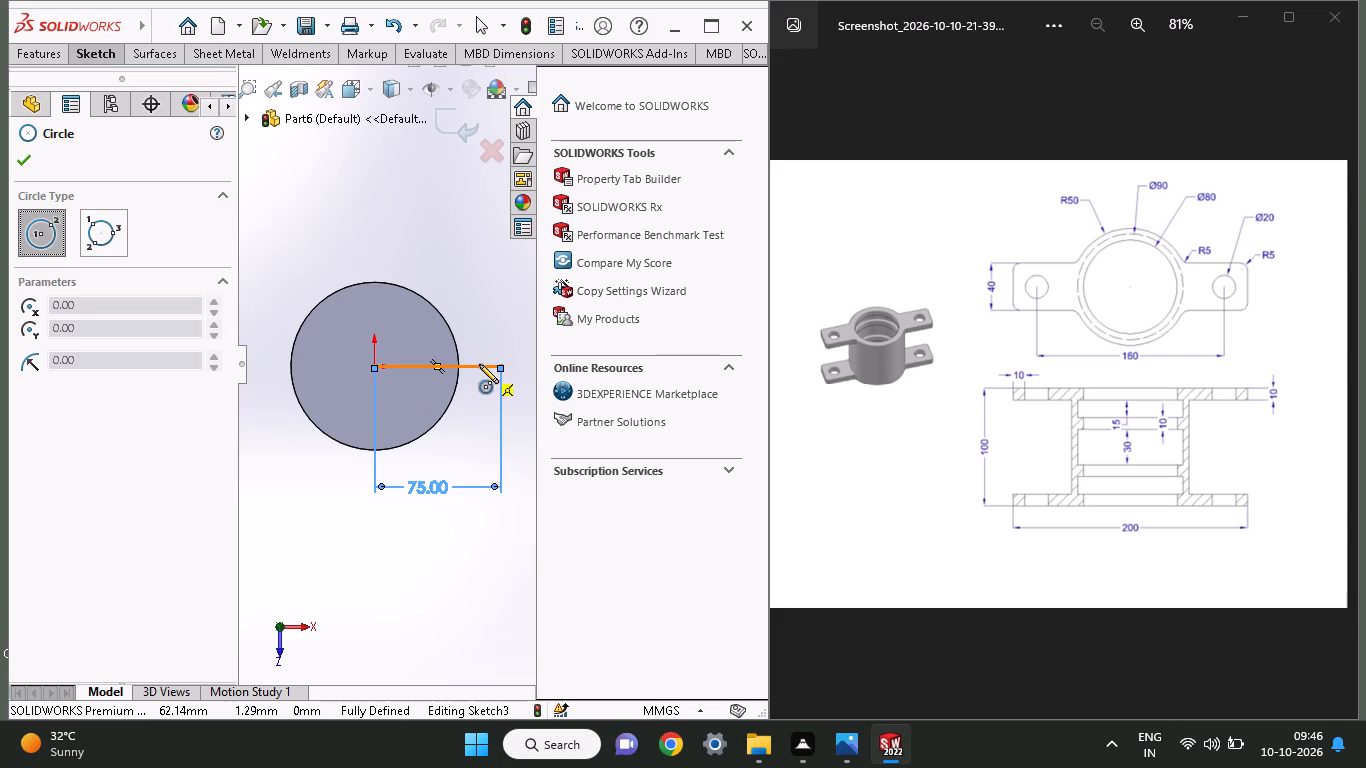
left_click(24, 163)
Set the horizontal line's length to 100 mm.
left_click(415, 487)
left_click(415, 487)
scroll(415, 487, "up", 1)
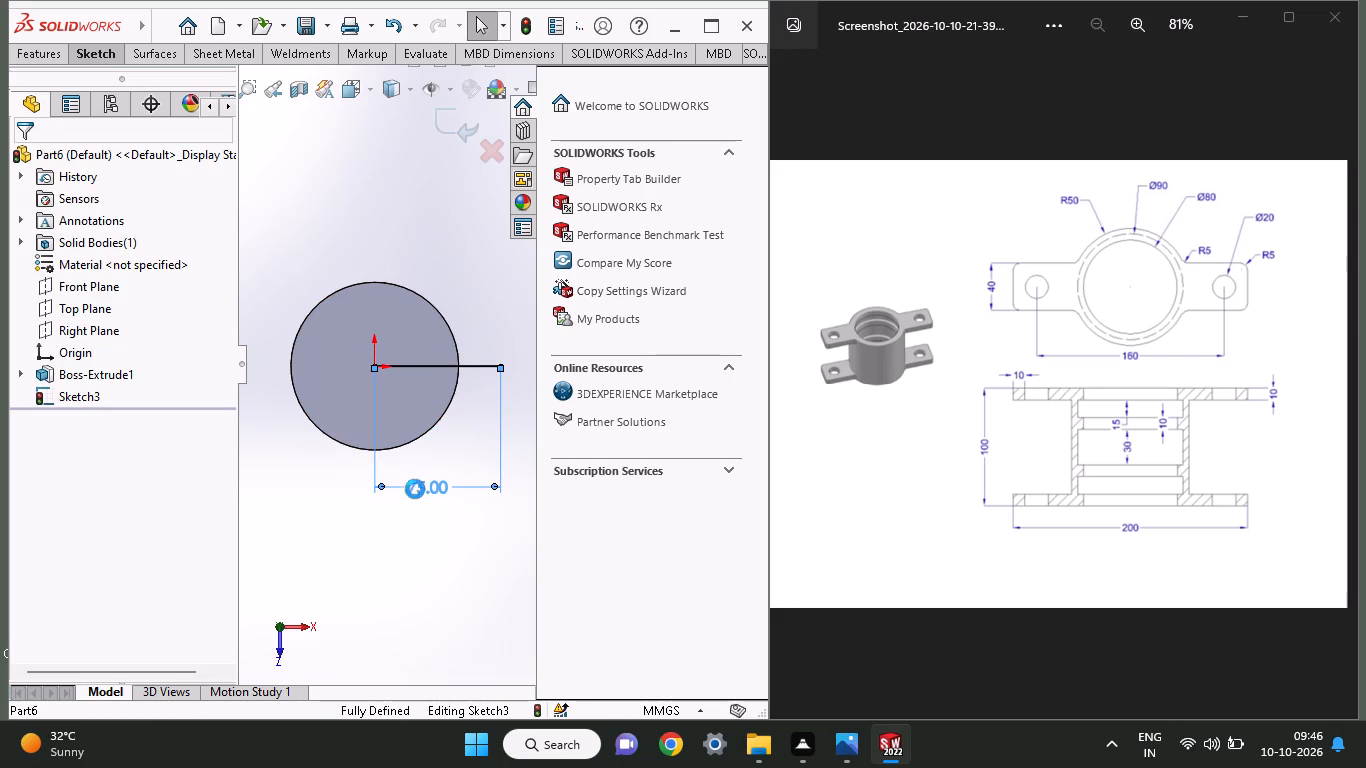
type("100")
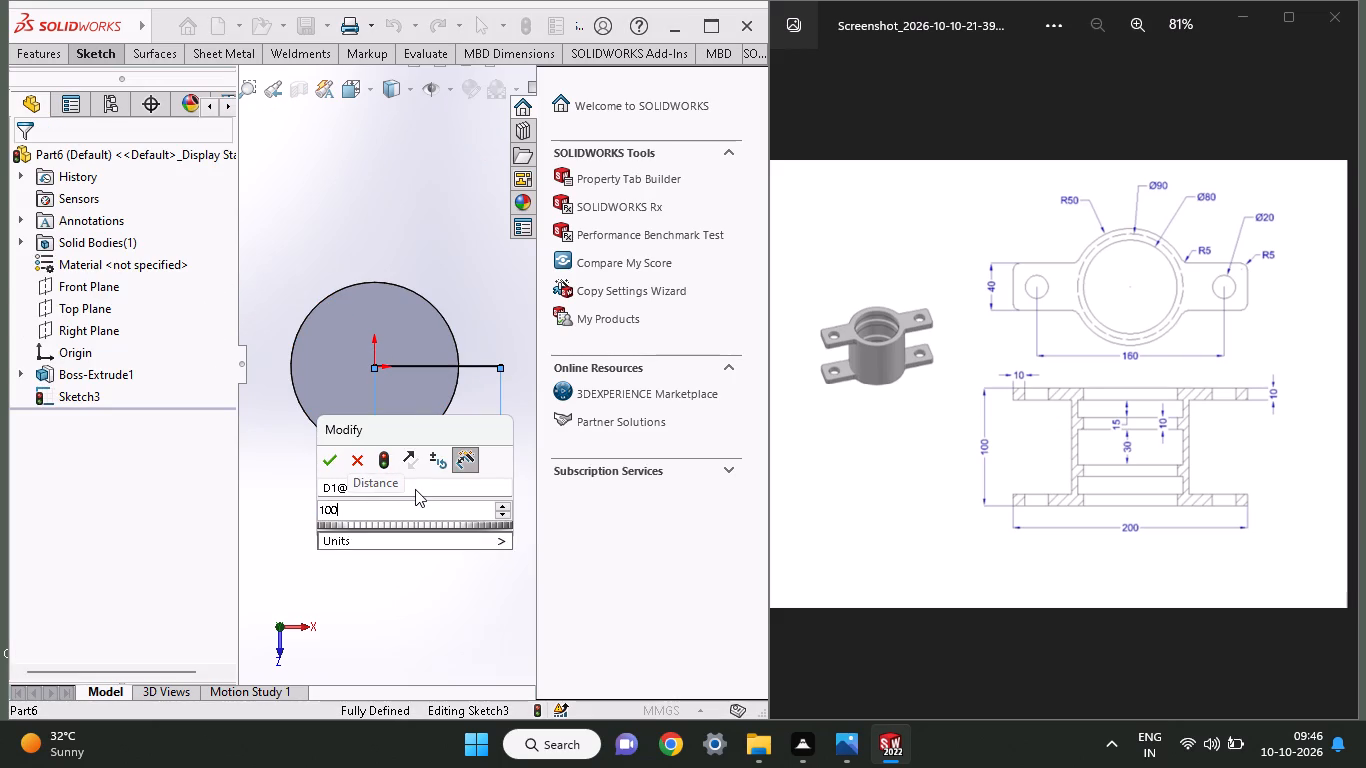
key("Return")
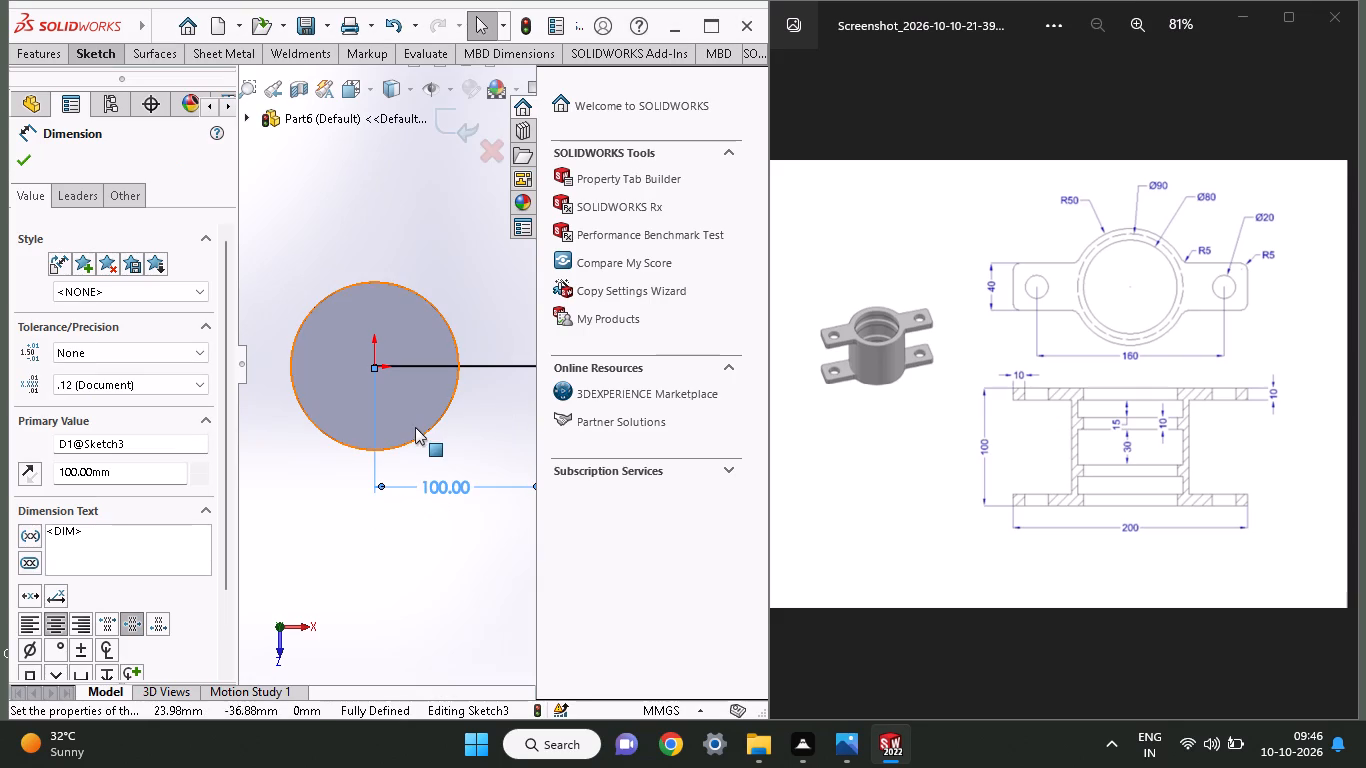
From the horizontal line's outer end, sketch a vertical line about 29 mm up and another about 53 mm back down across that end.
scroll(425, 426, "up", 2, "ctrl")
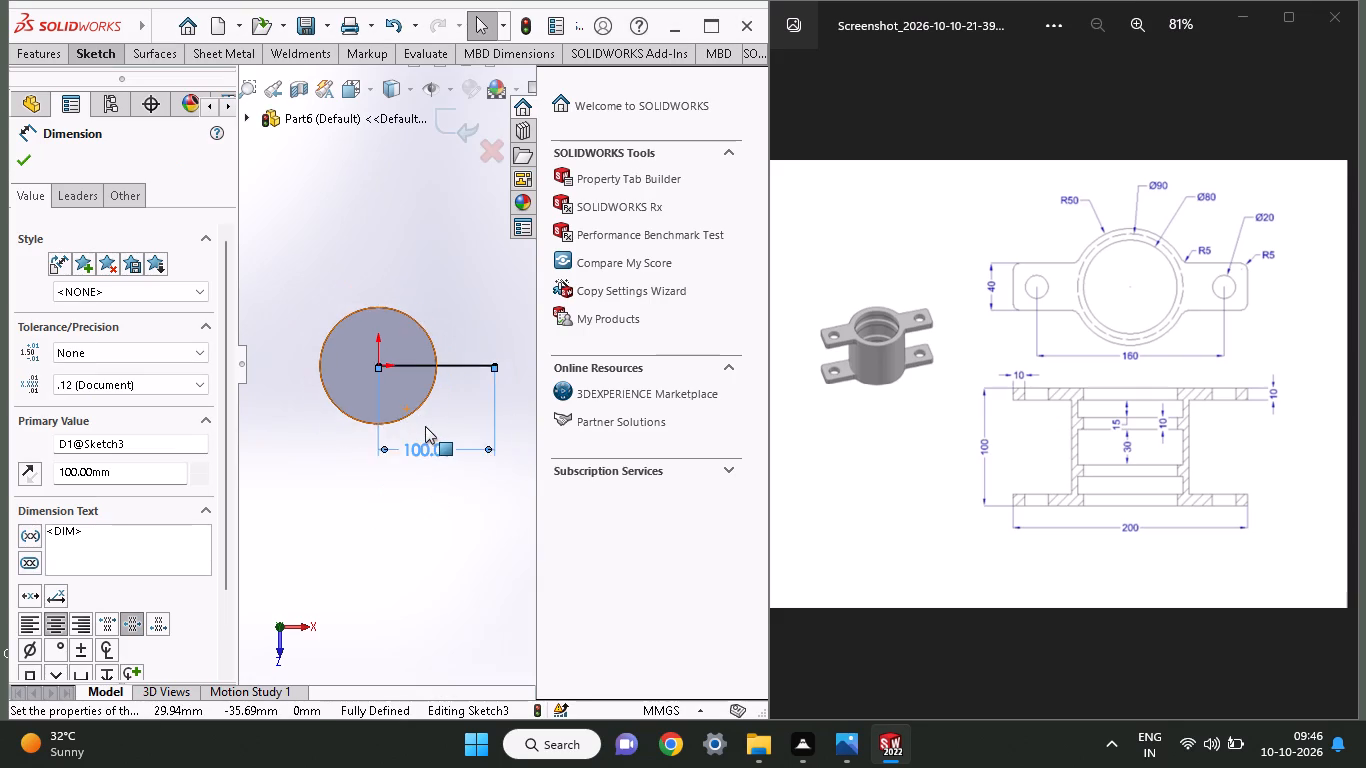
scroll(425, 426, "up", 1, "ctrl")
scroll(425, 426, "down", 2, "ctrl")
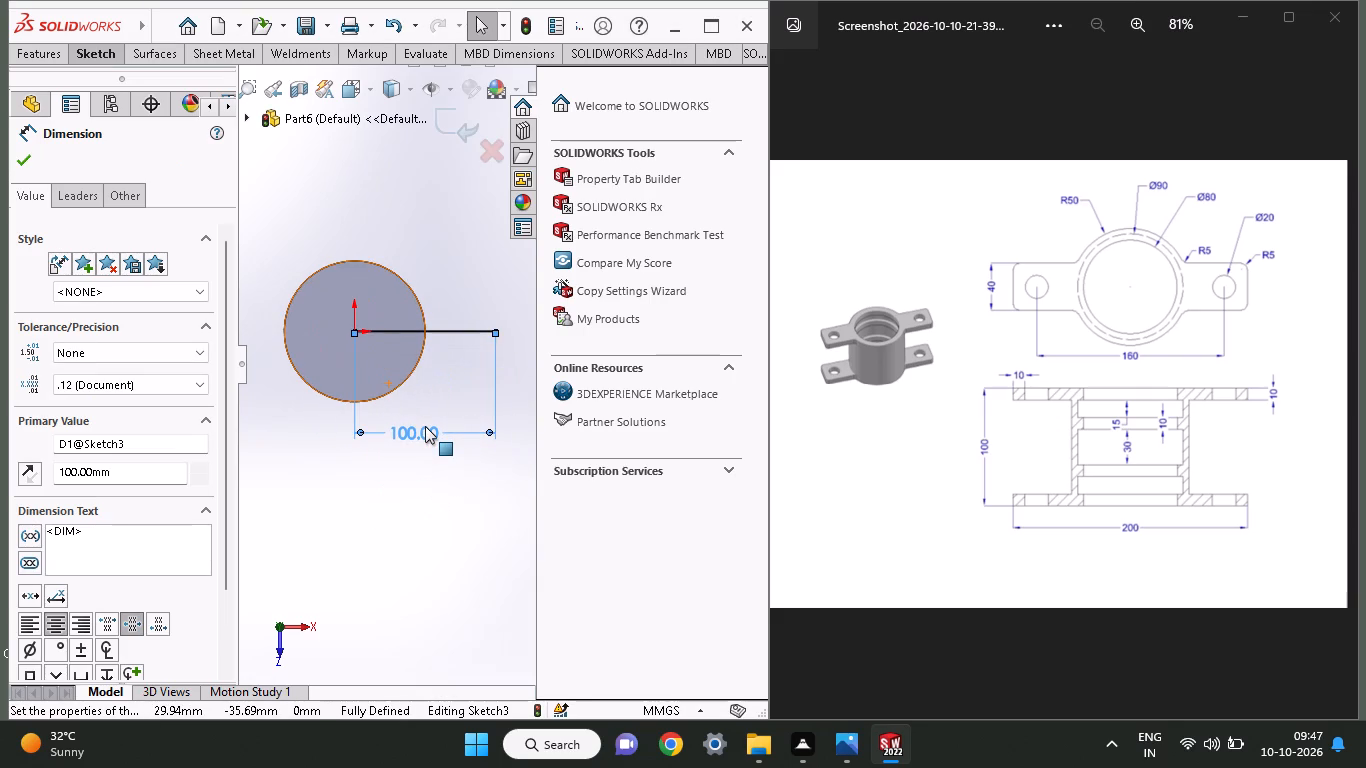
scroll(25, 684, "down", 1)
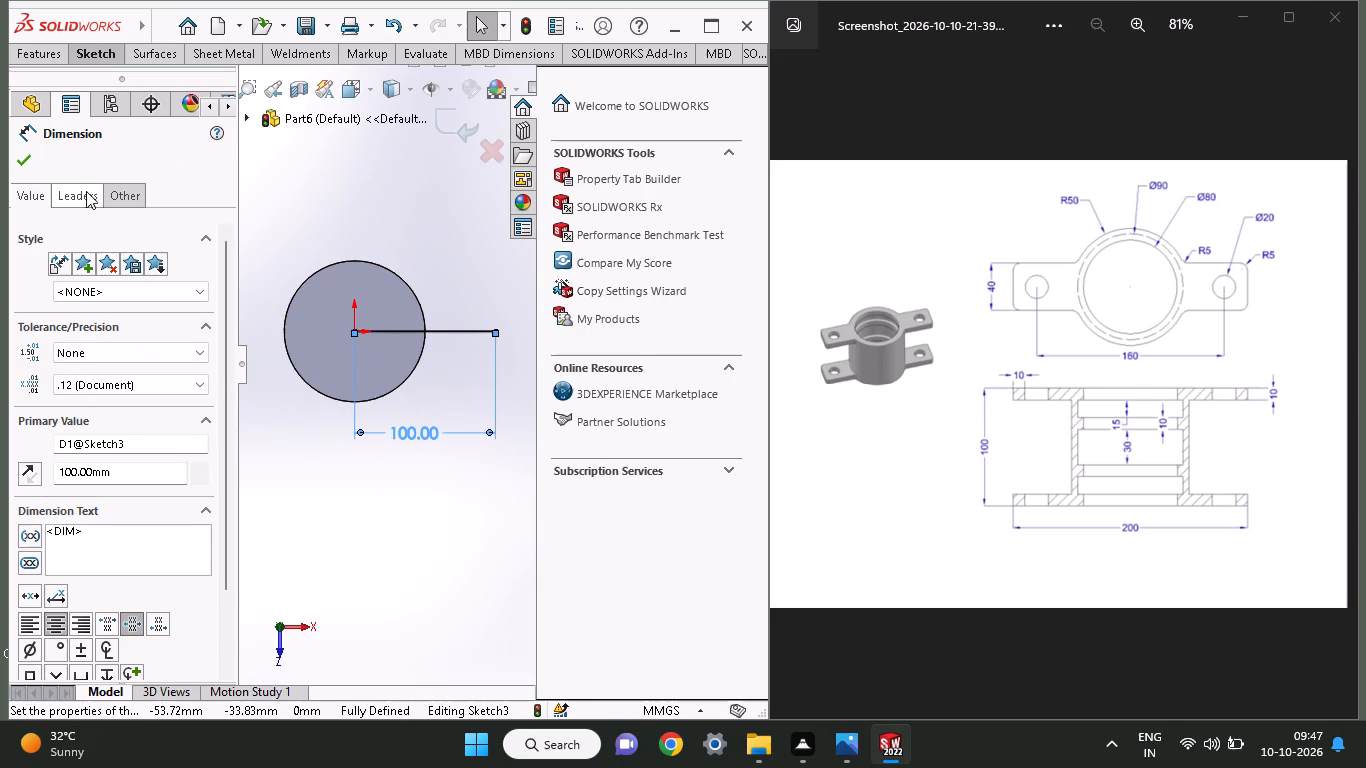
left_click(98, 59)
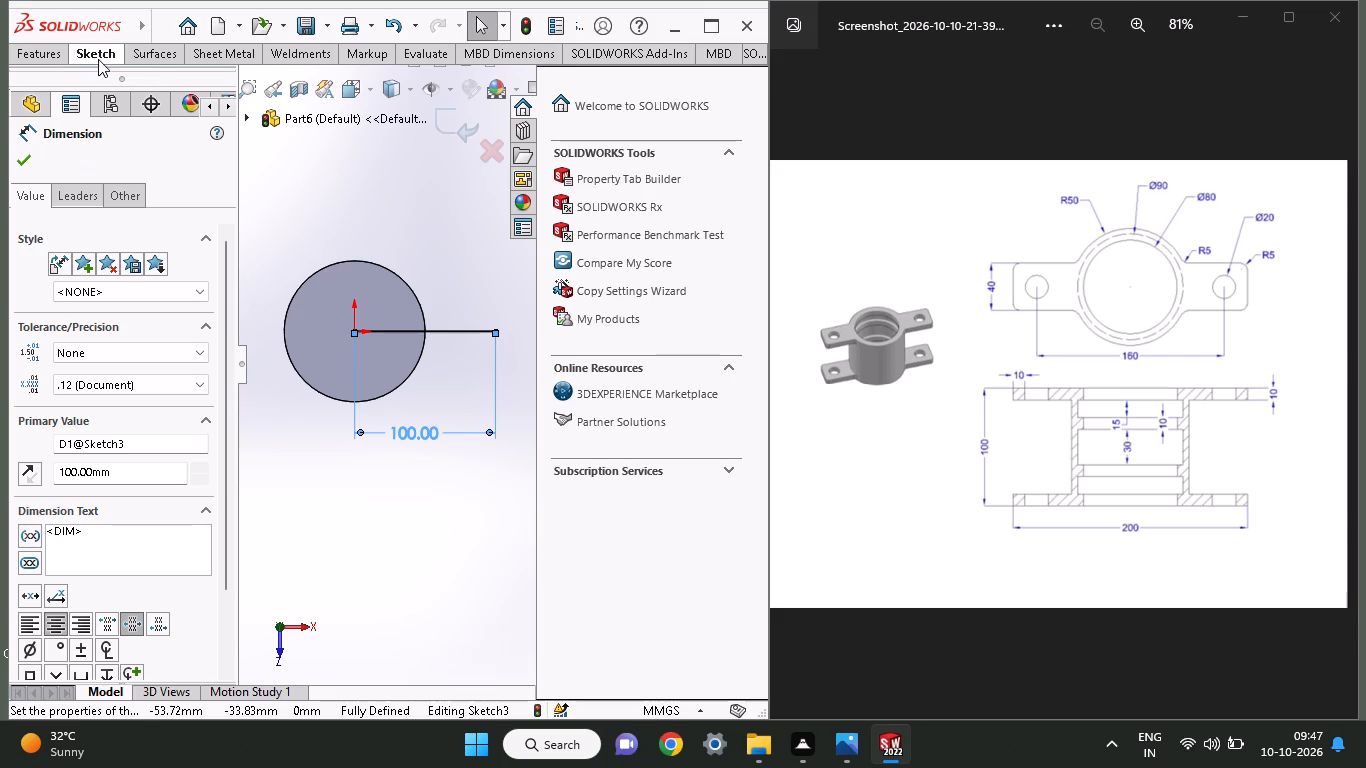
left_click(129, 81)
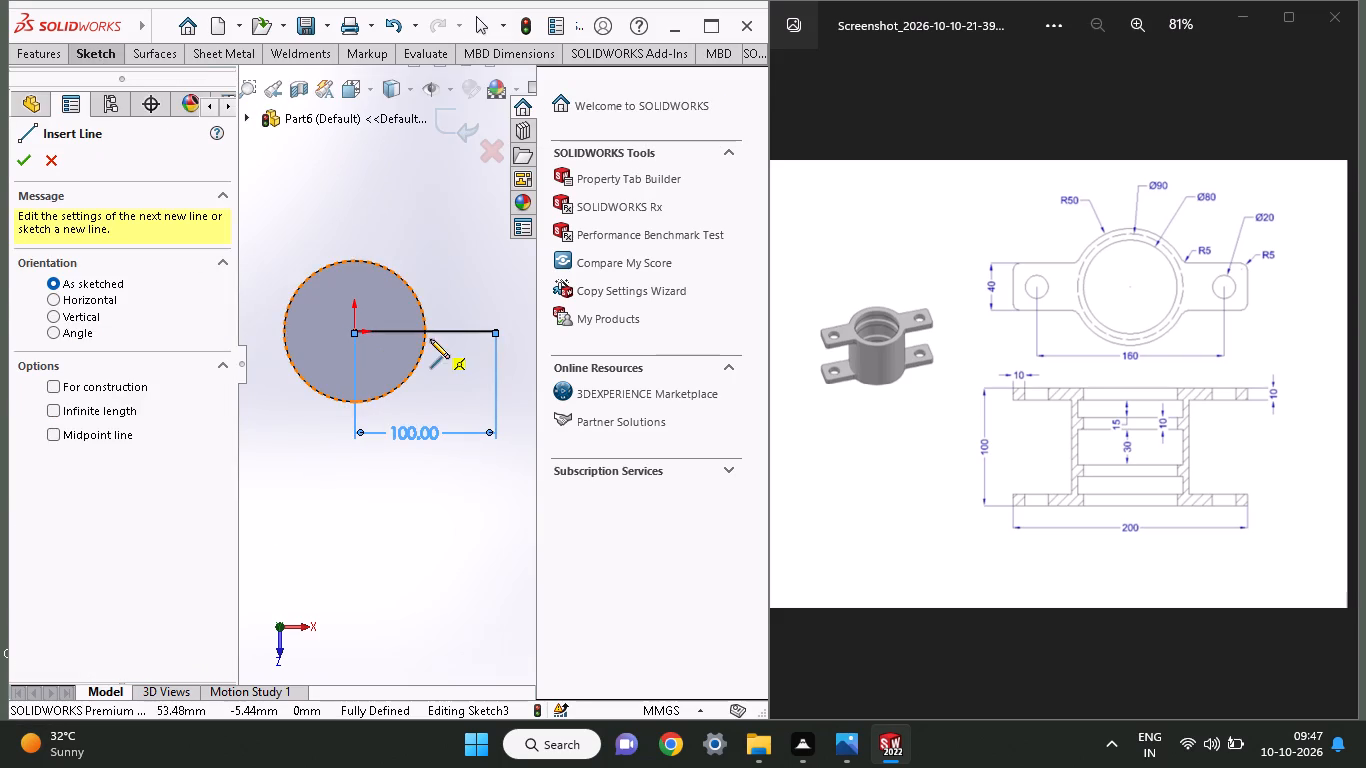
left_click(499, 331)
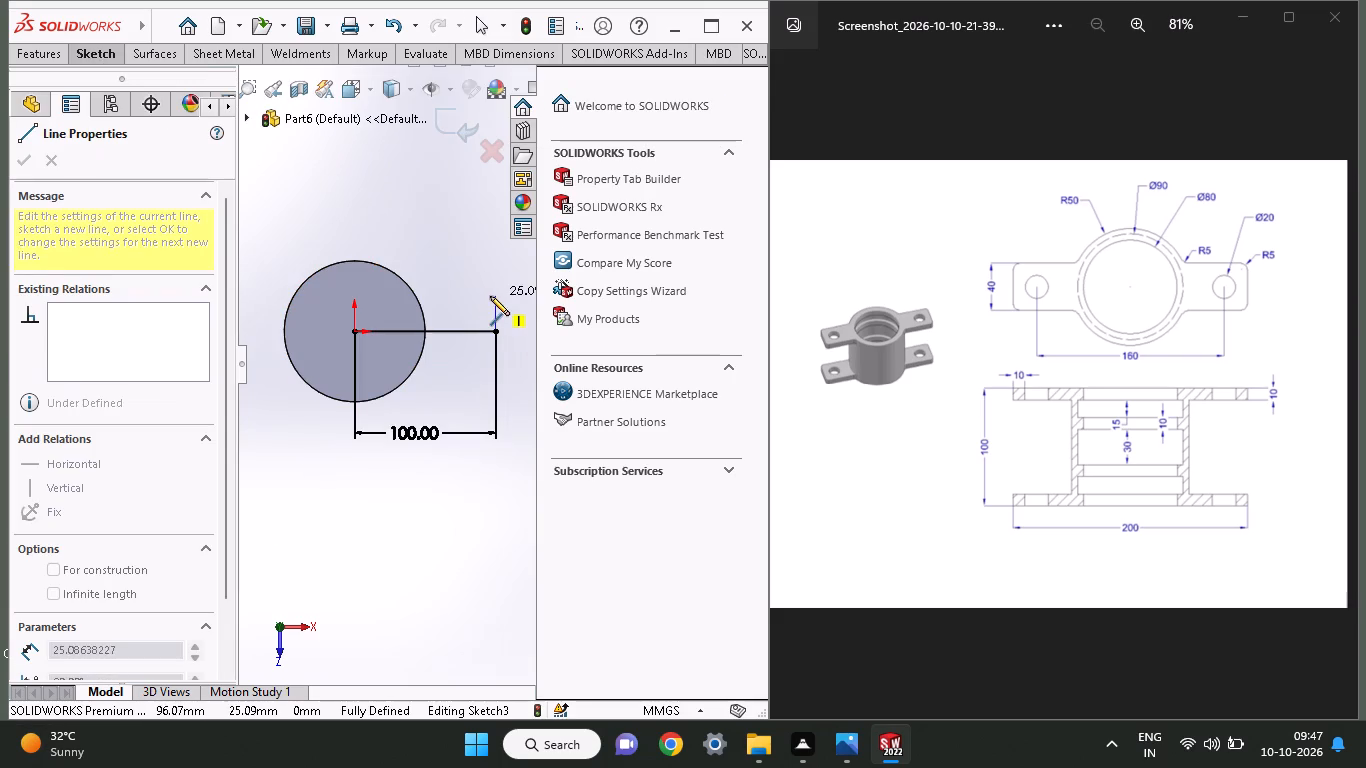
left_click_drag(493, 290, 497, 303)
left_click(496, 365)
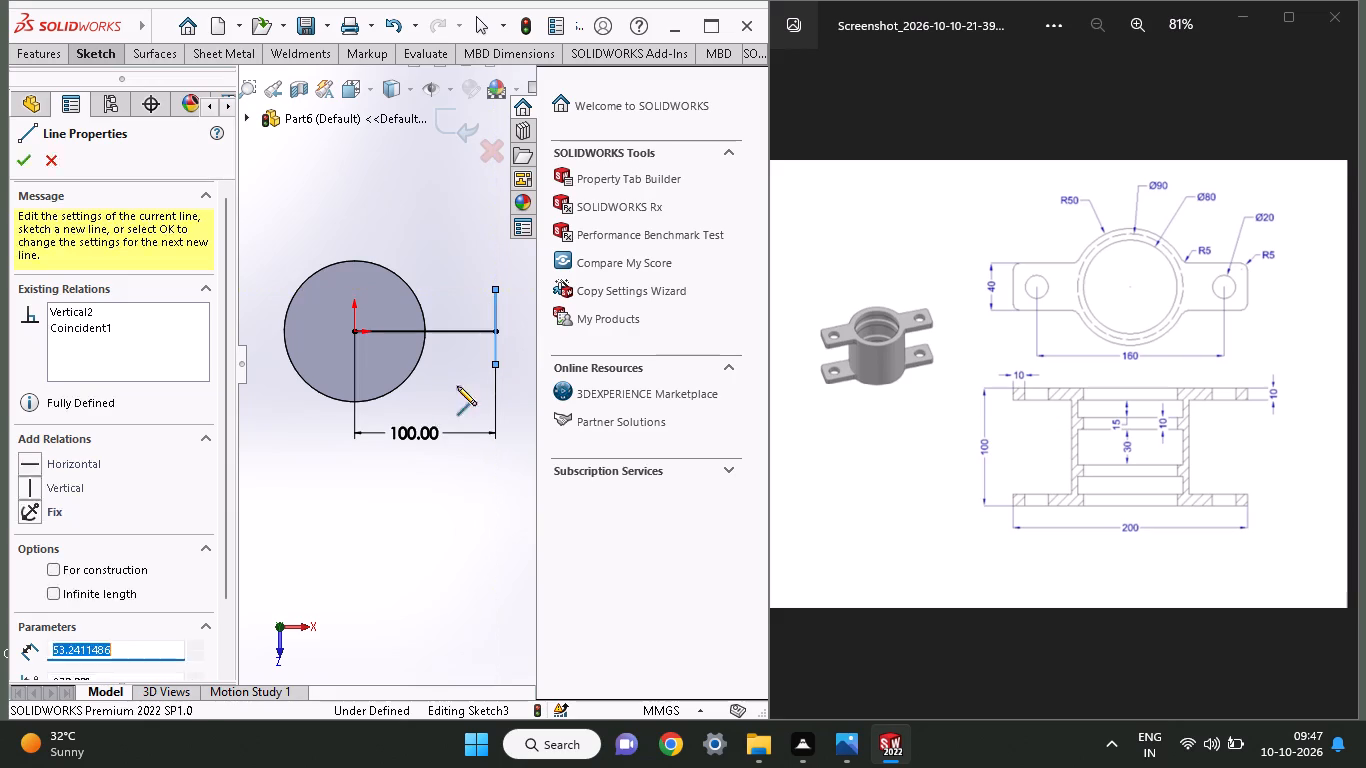
right_click(432, 395)
left_click(464, 416)
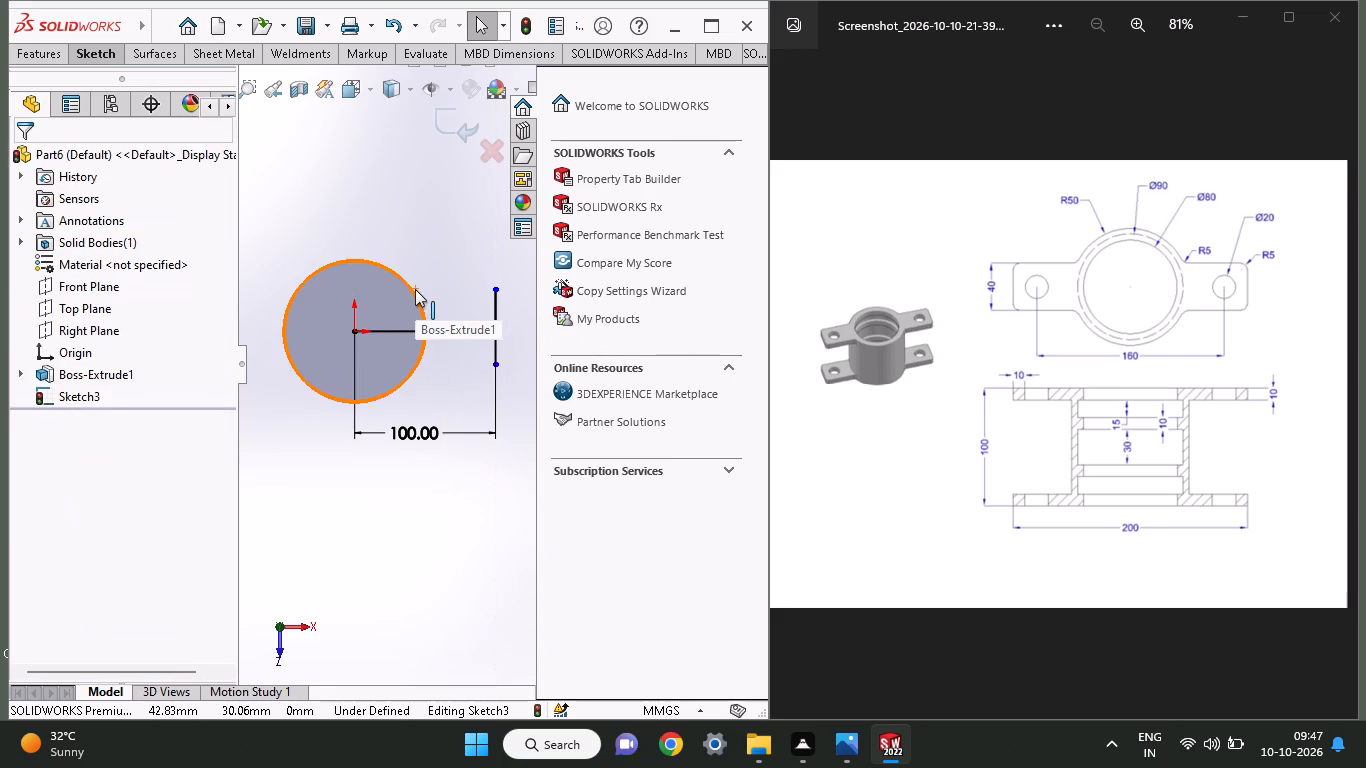
Dimension the vertical line's lower end from the horizontal line's outer end and set the distance to 20 mm.
left_click(83, 50)
left_click(79, 83)
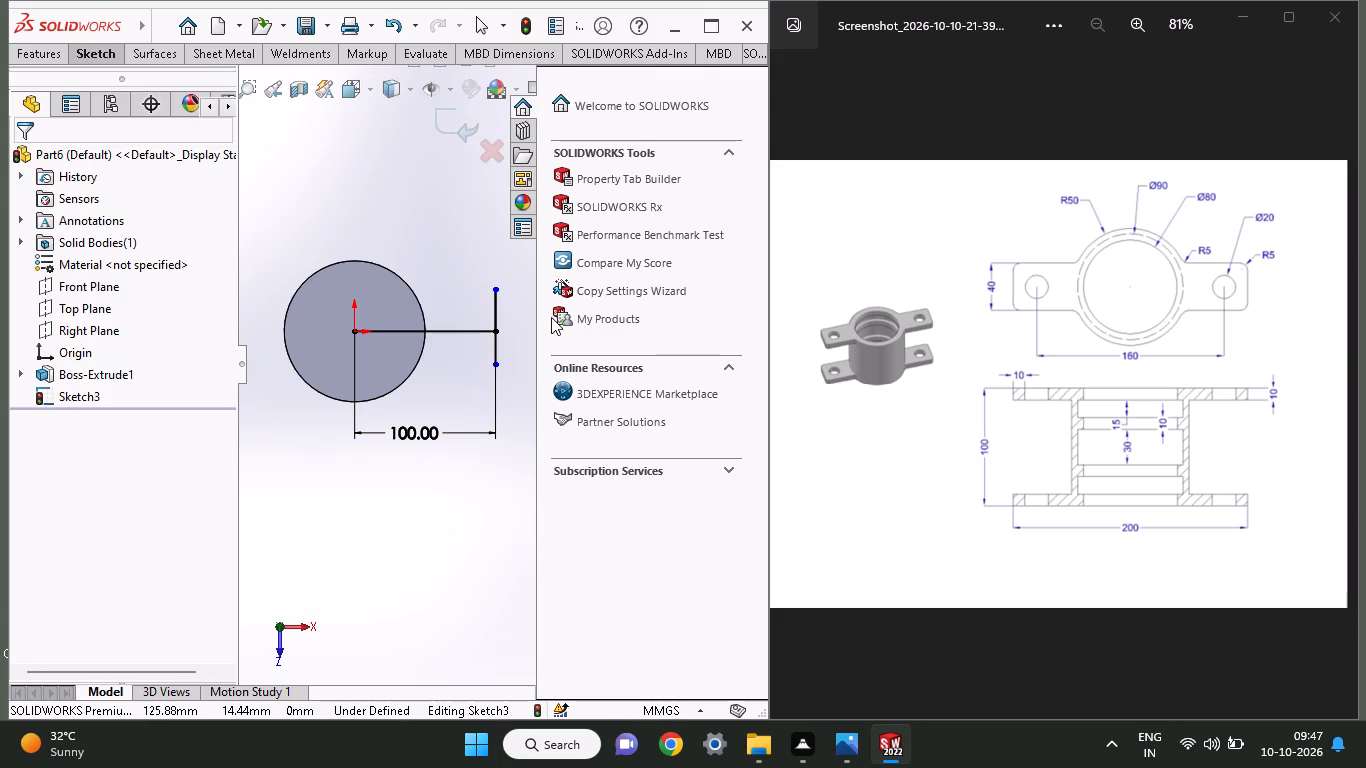
left_click(499, 362)
left_click(495, 330)
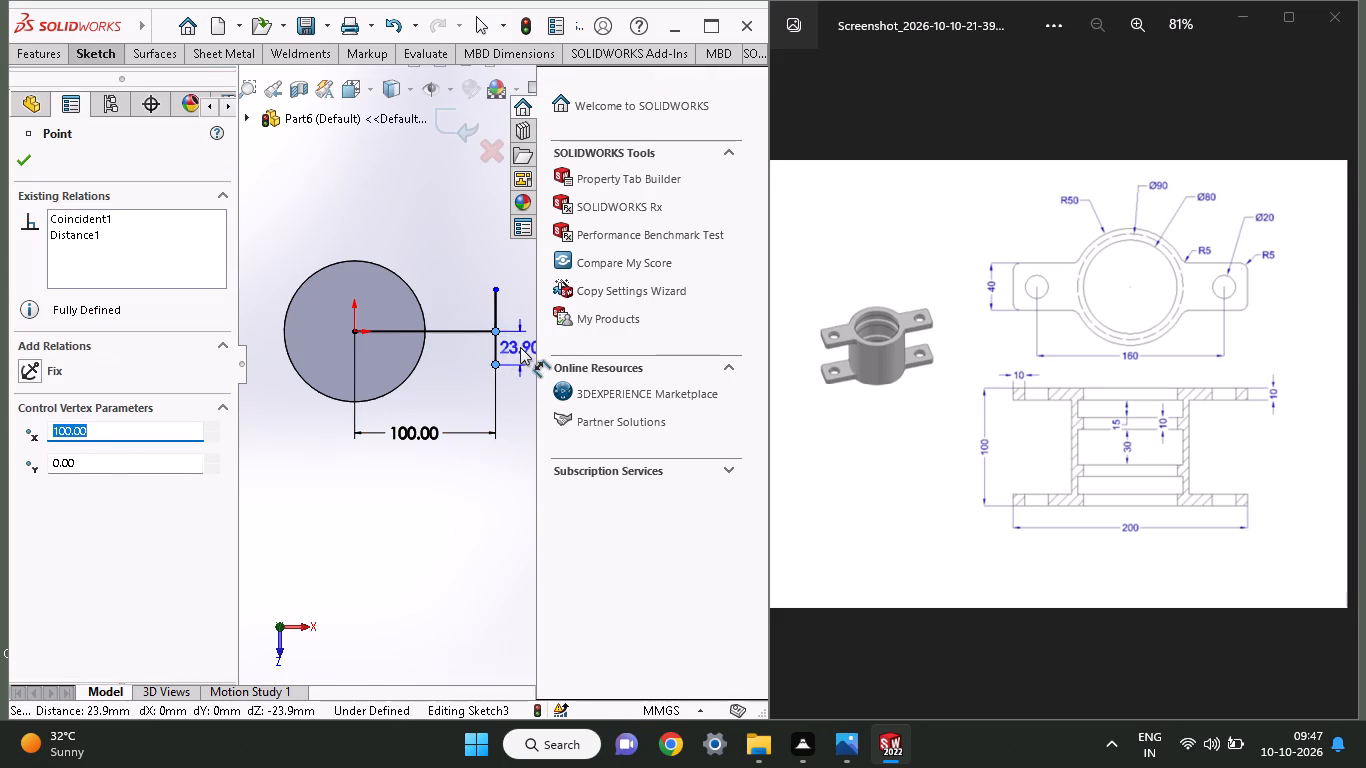
left_click(534, 347)
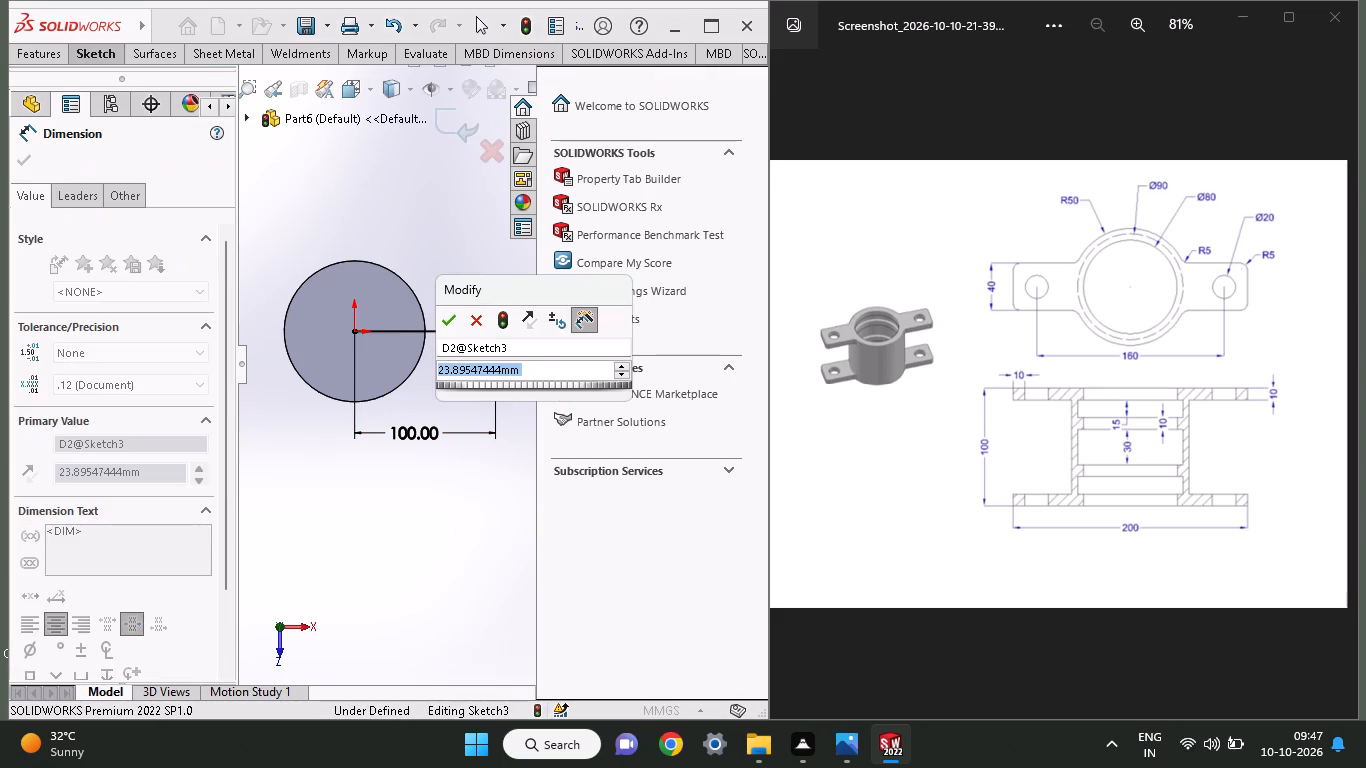
type("20")
key("Return")
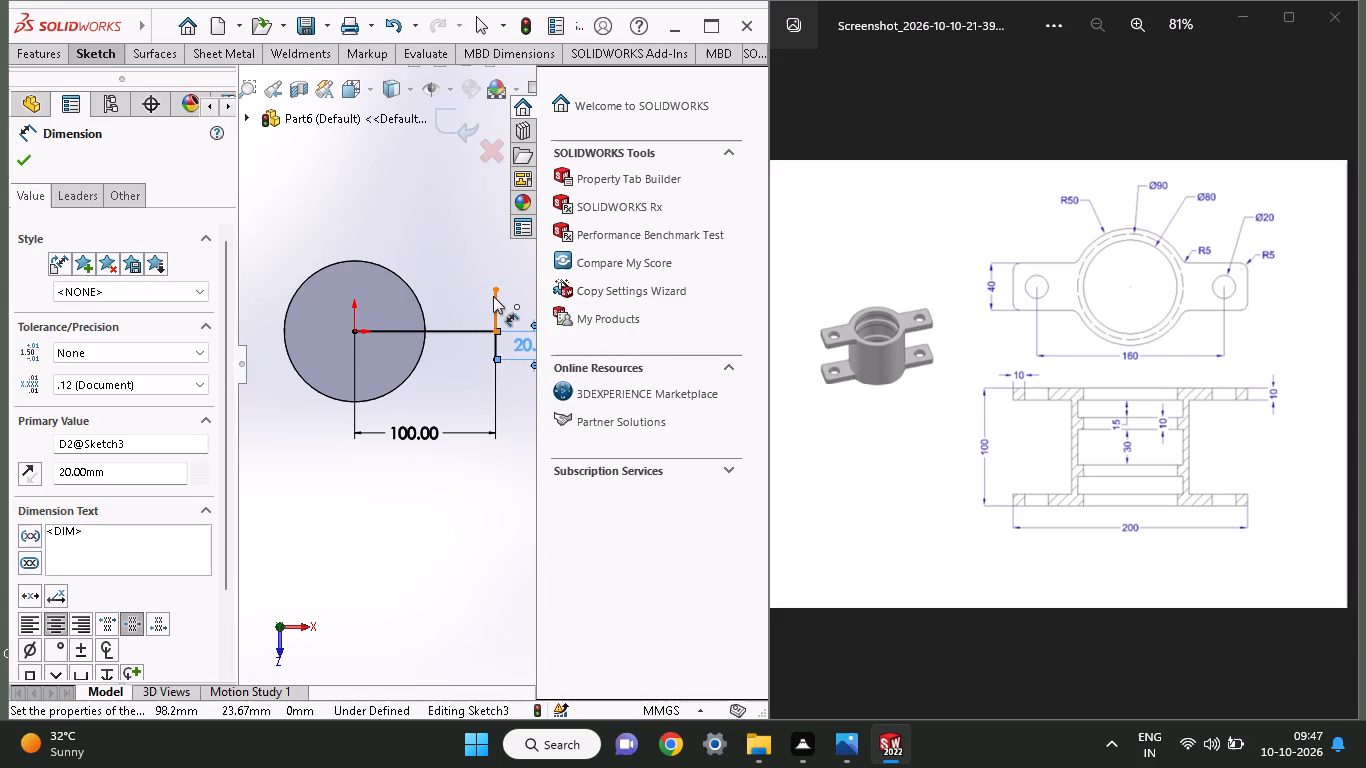
Dimension the vertical line between its upper and lower ends and set it to 40 mm.
left_click(493, 296)
left_click(495, 359)
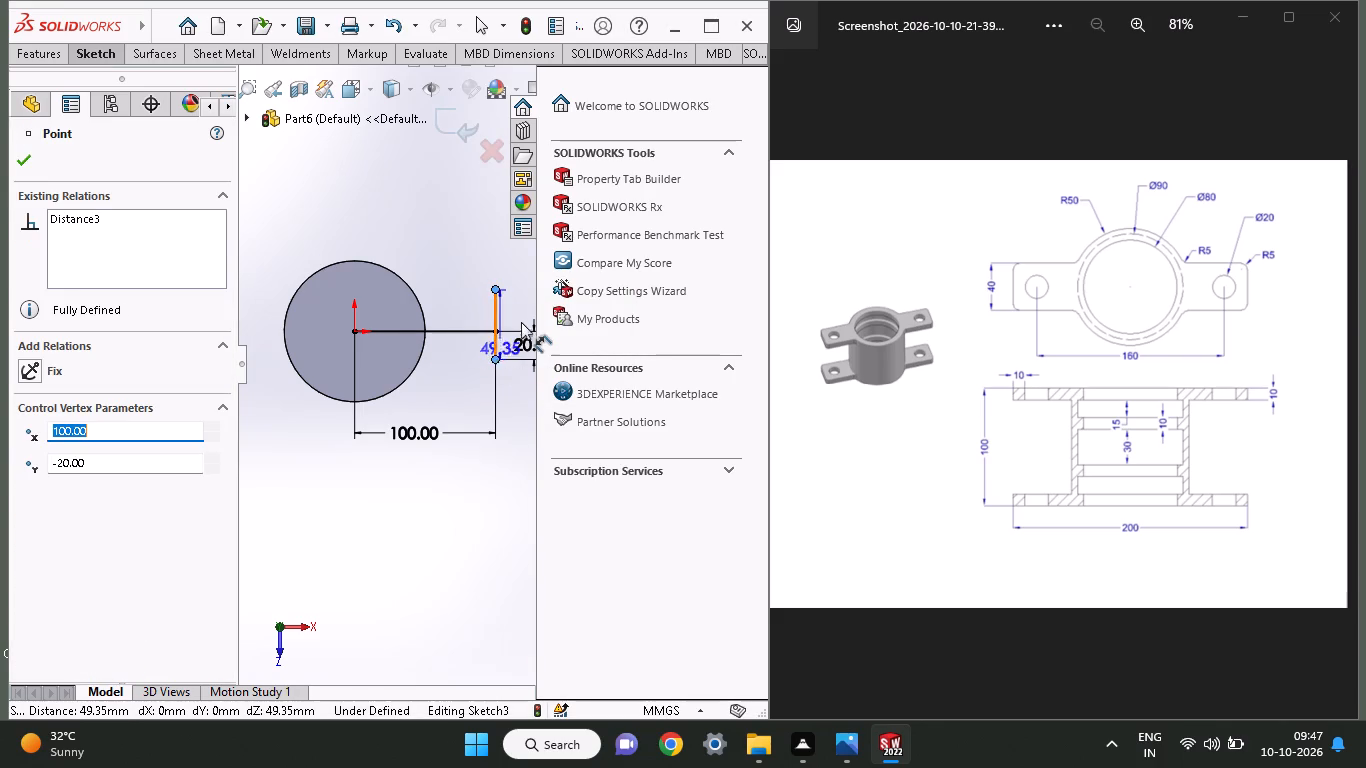
left_click(523, 319)
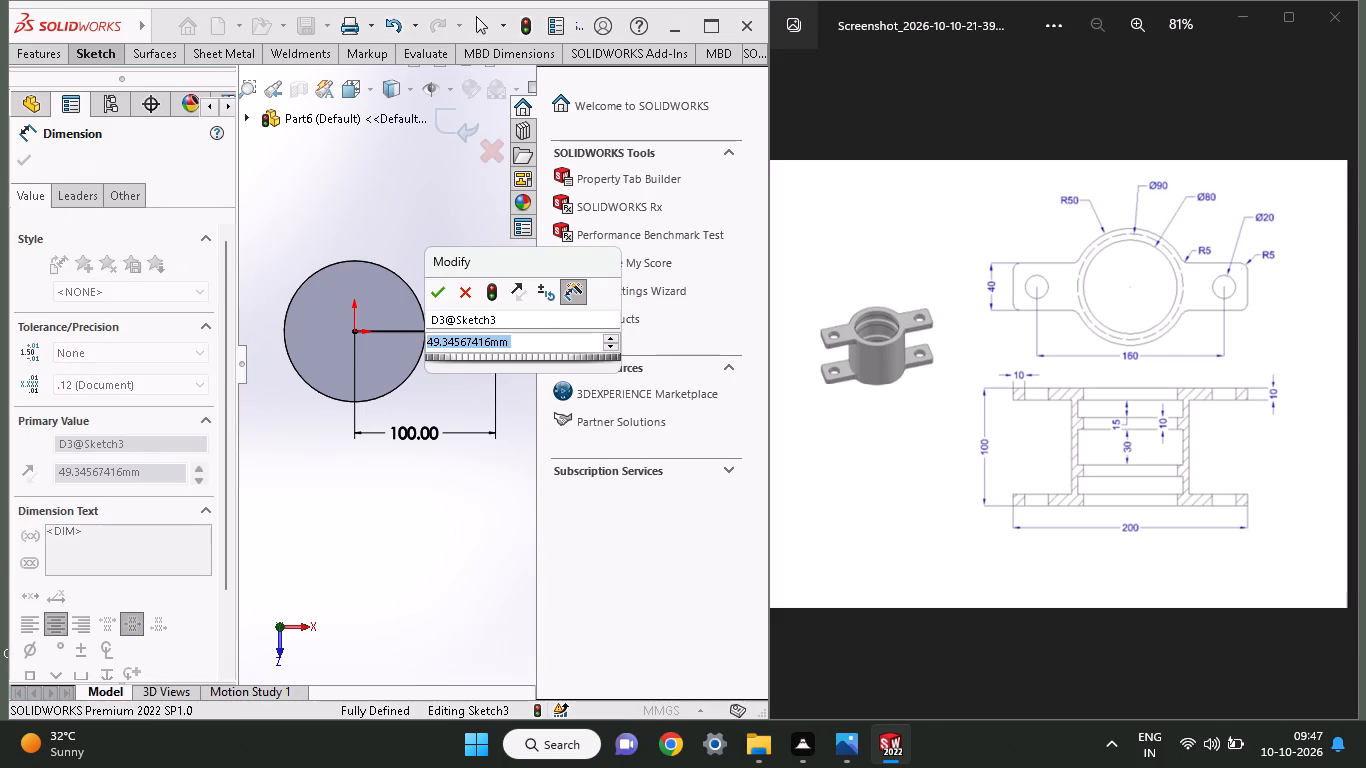
key("1")
key("BackSpace")
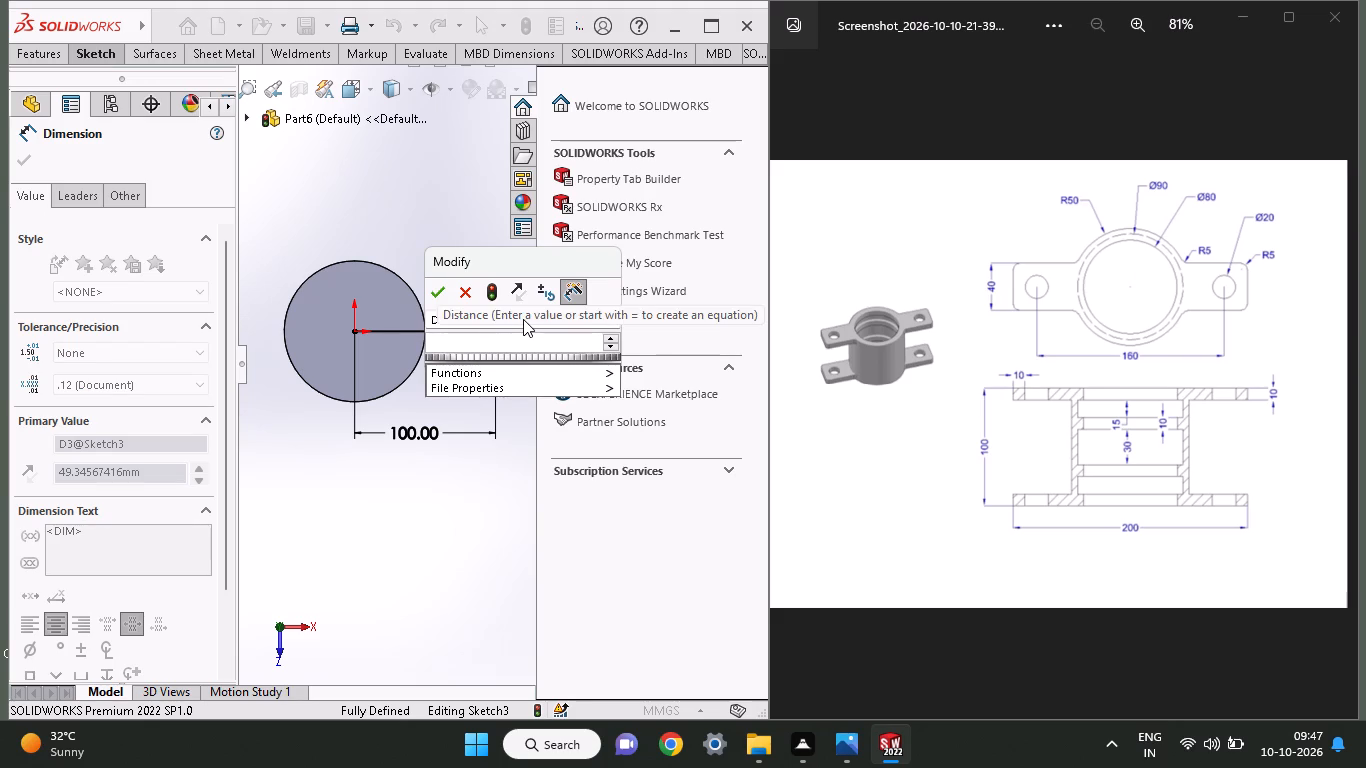
key("1")
key("BackSpace")
type("40")
key("Return")
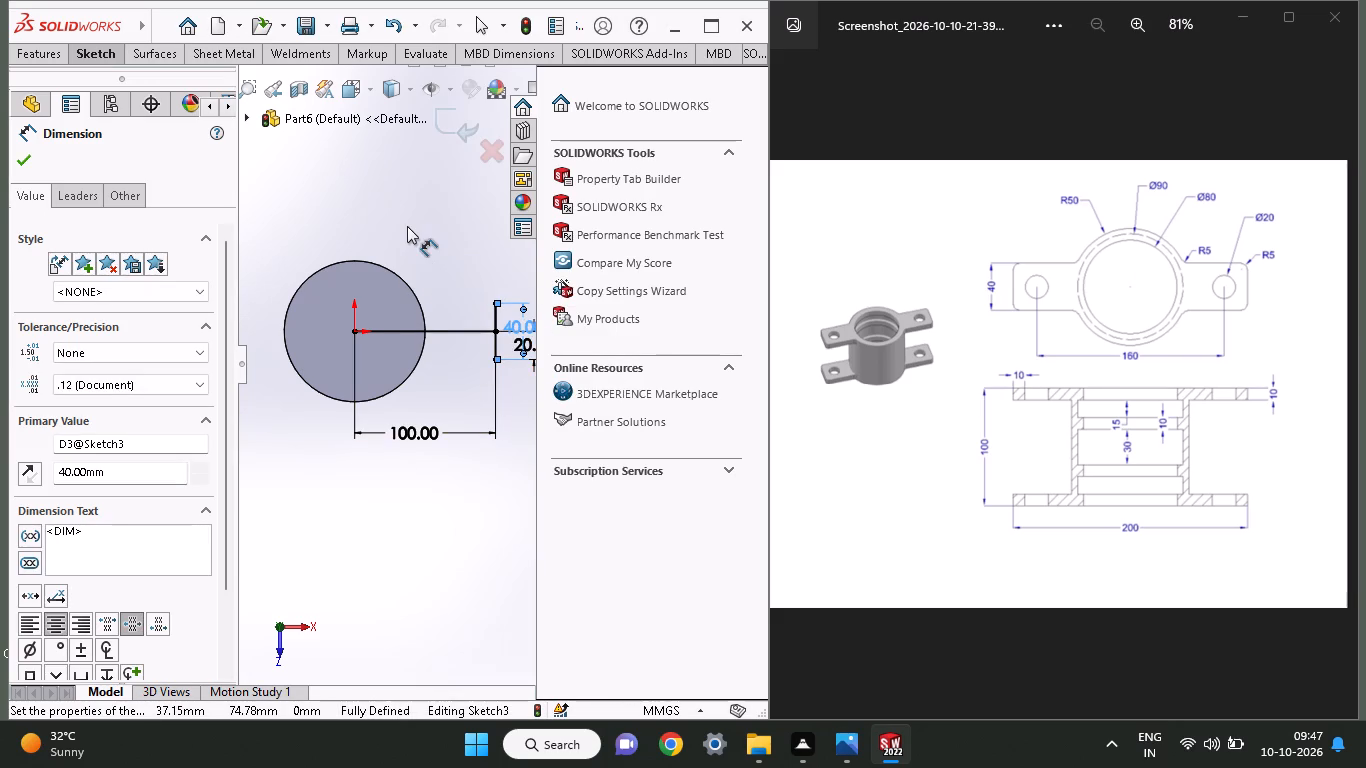
Sketch a horizontal line about 54 mm long from the vertical line's upper end to the disc's edge.
left_click(103, 57)
left_click(144, 80)
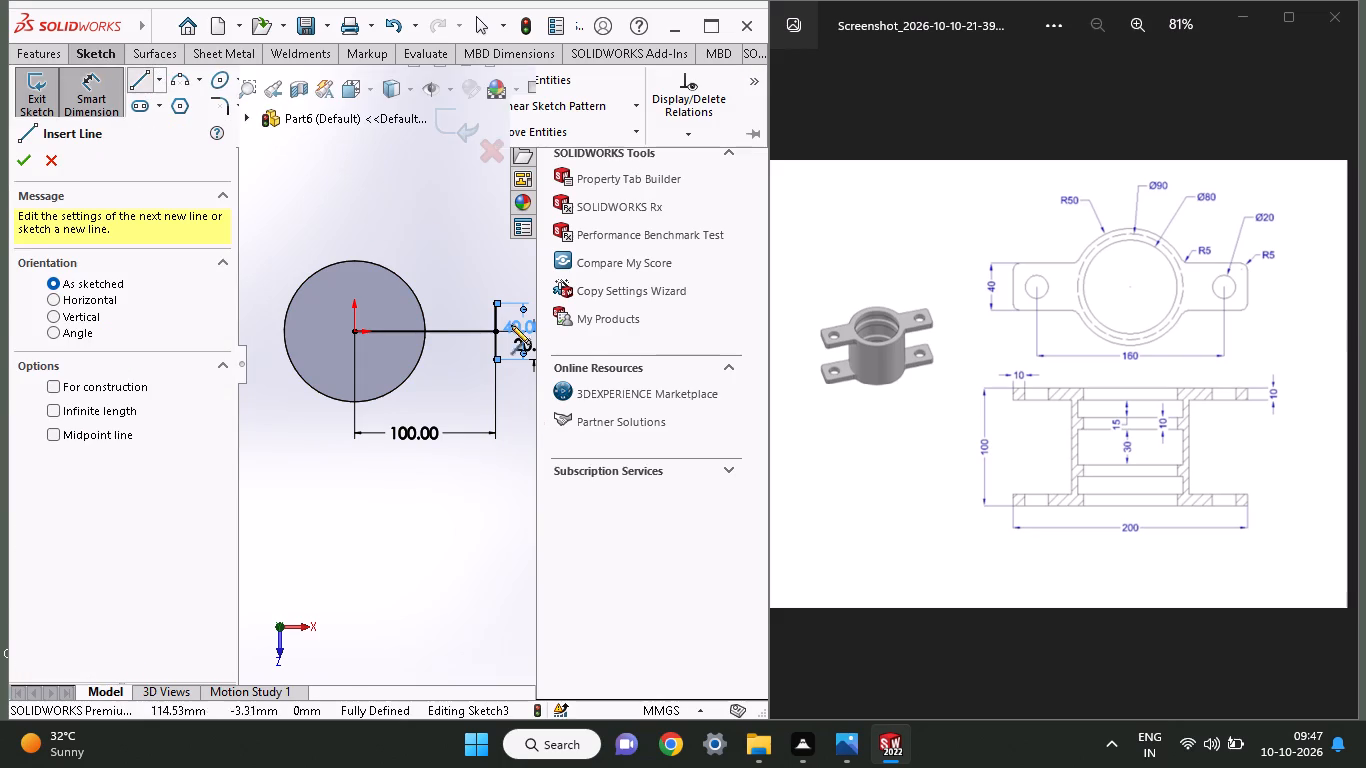
left_click(497, 303)
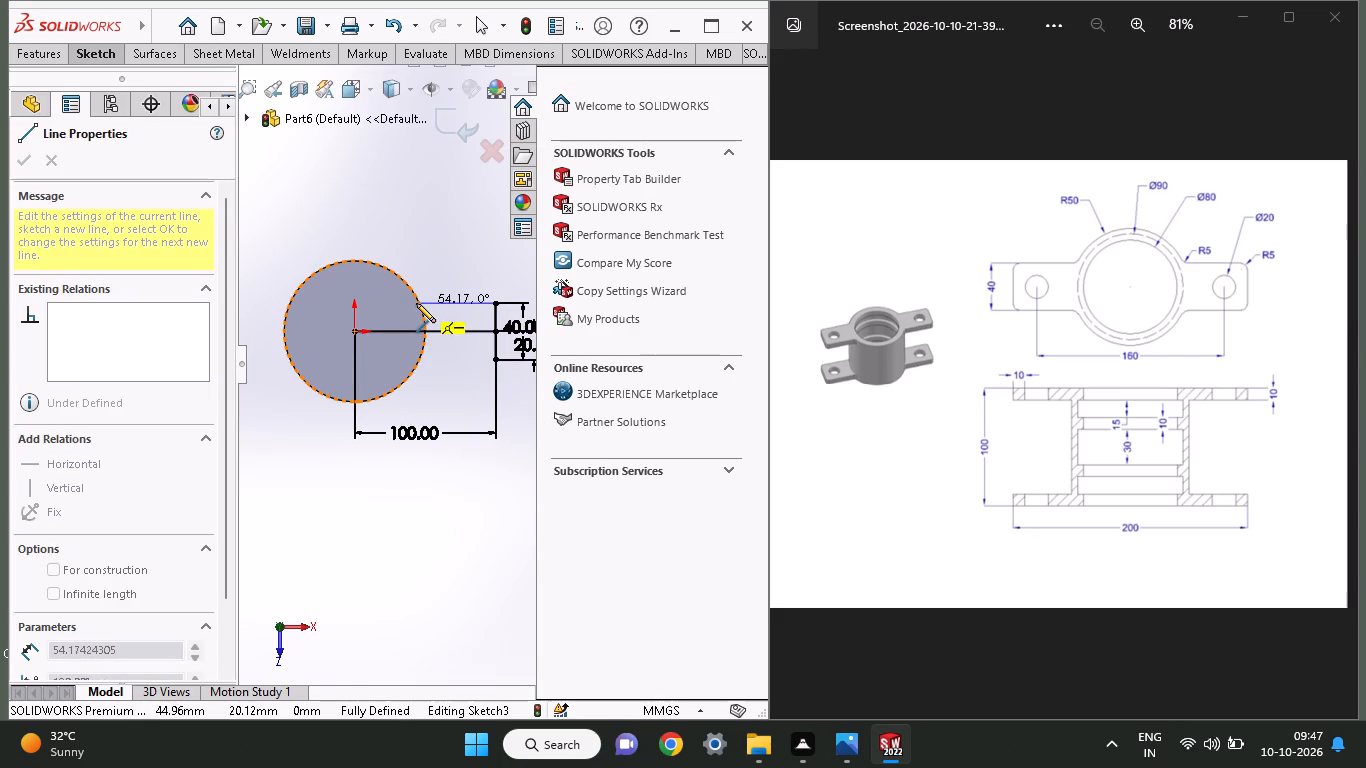
left_click(419, 304)
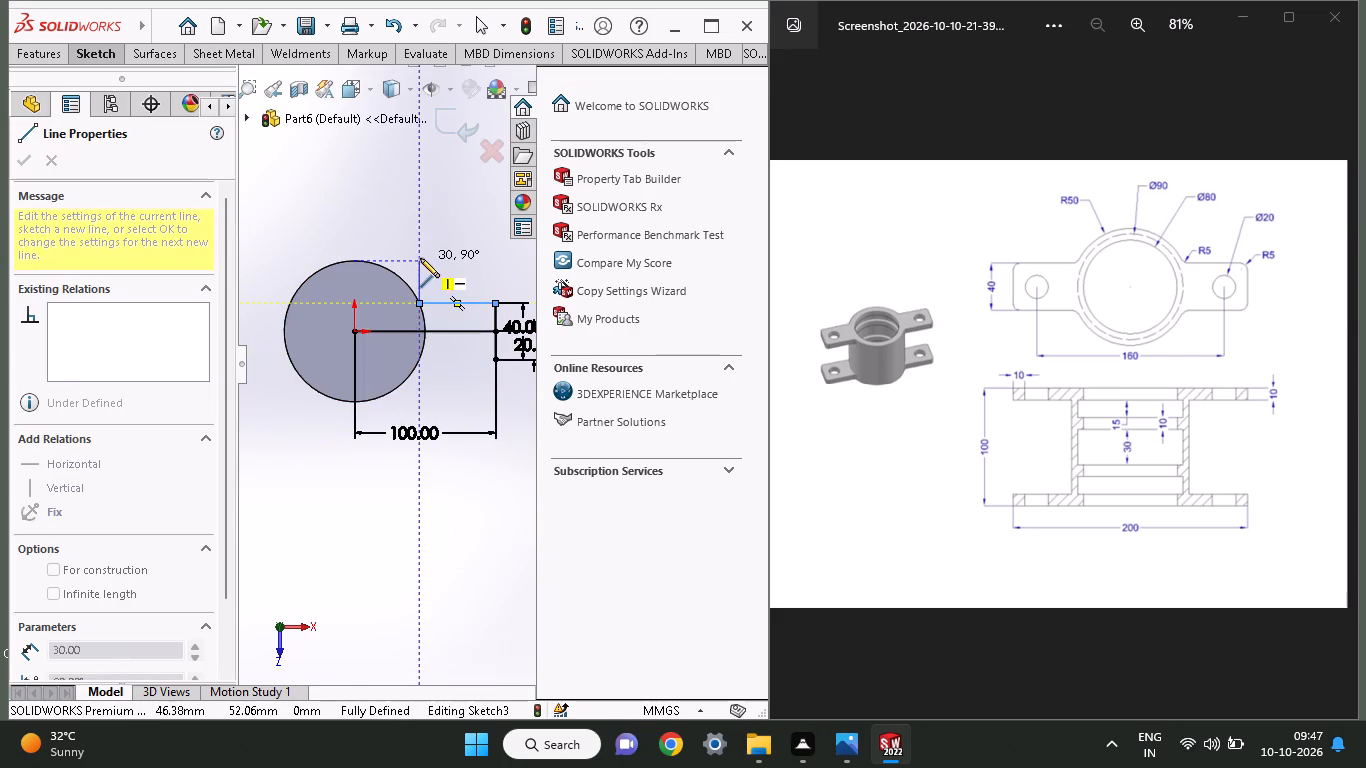
right_click(420, 258)
left_click(440, 267)
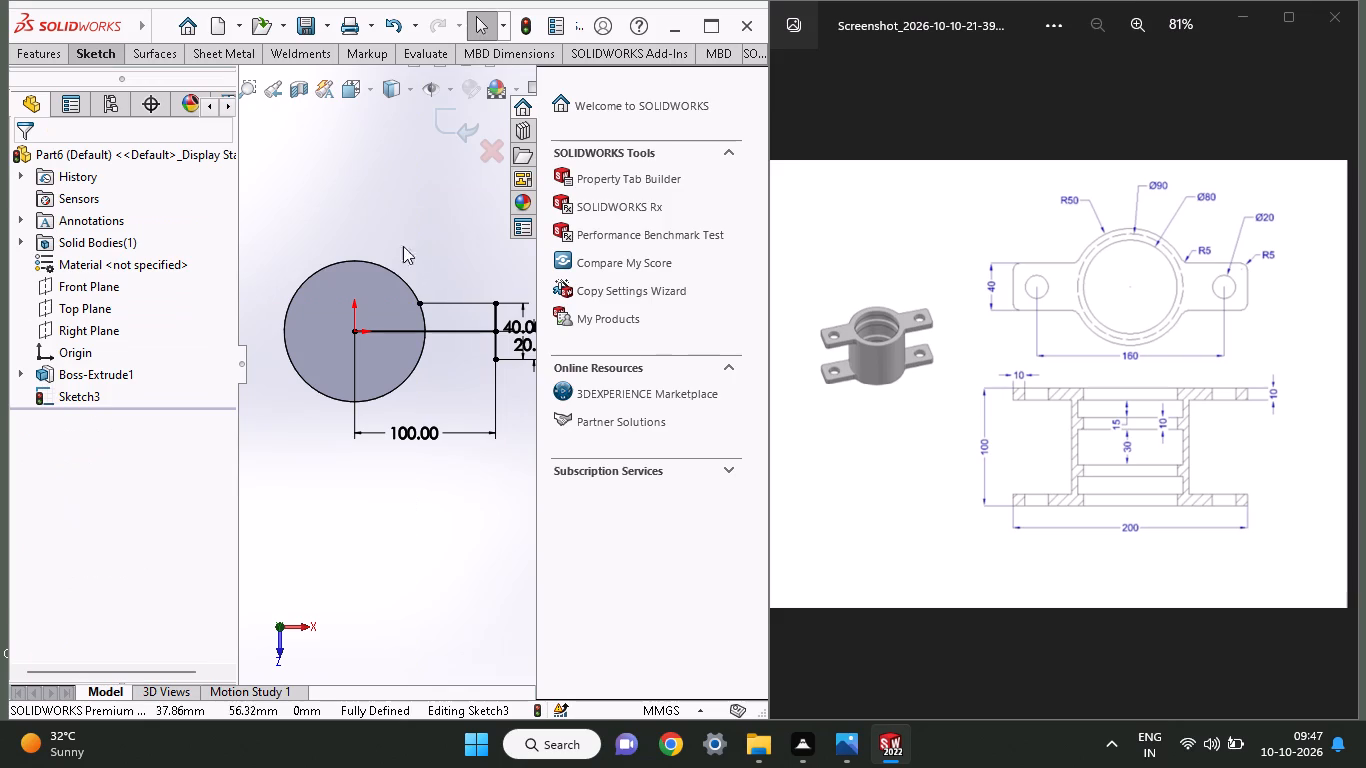
Sketch a horizontal line about 54 mm long from the vertical line's lower end to the disc's edge.
left_click(108, 56)
left_click(146, 71)
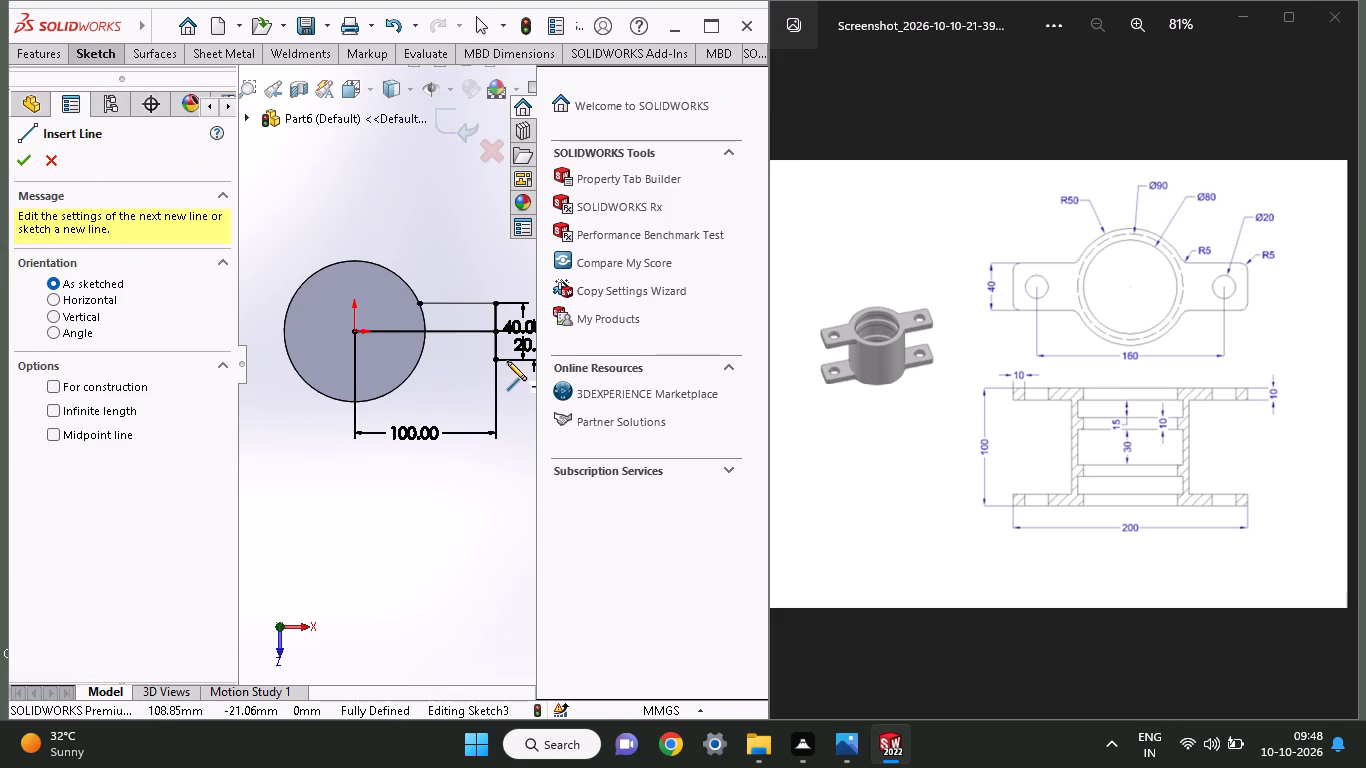
left_click(499, 359)
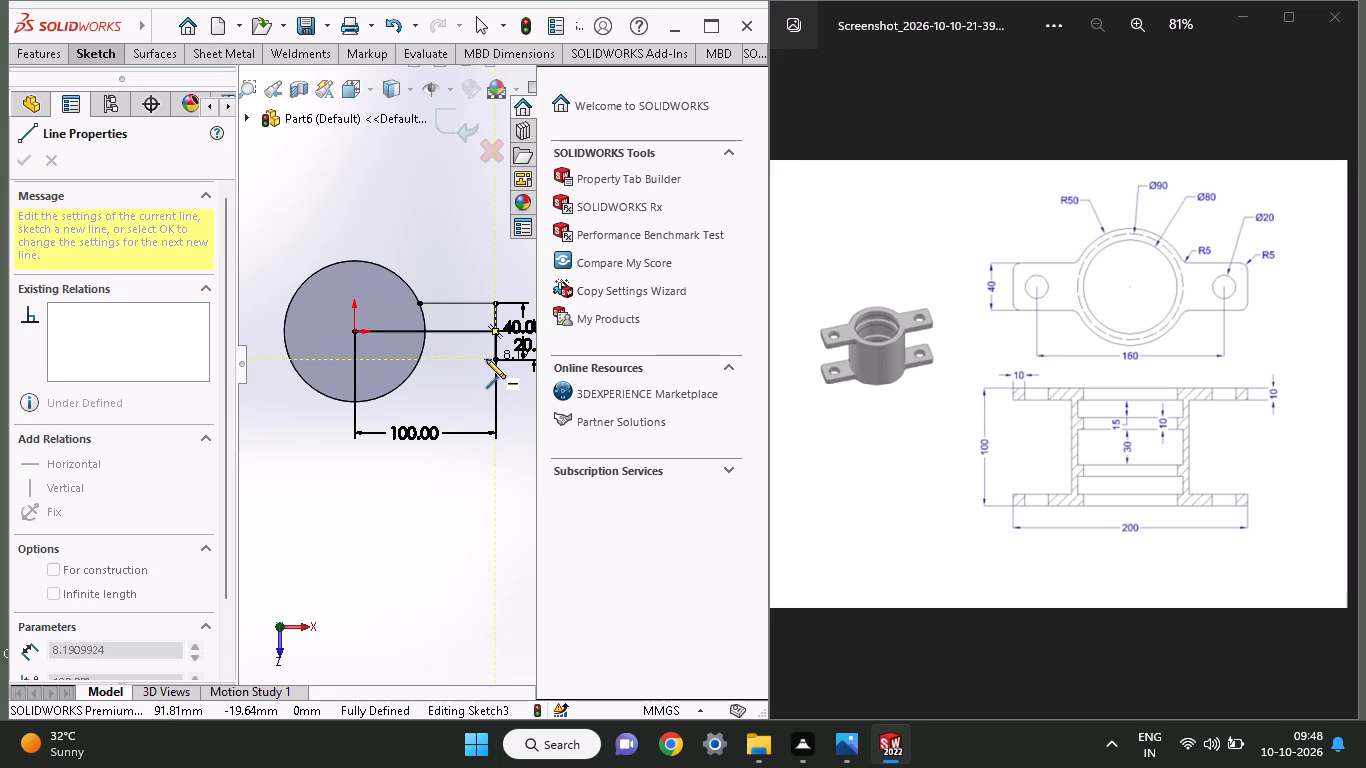
left_click(415, 361)
right_click(420, 249)
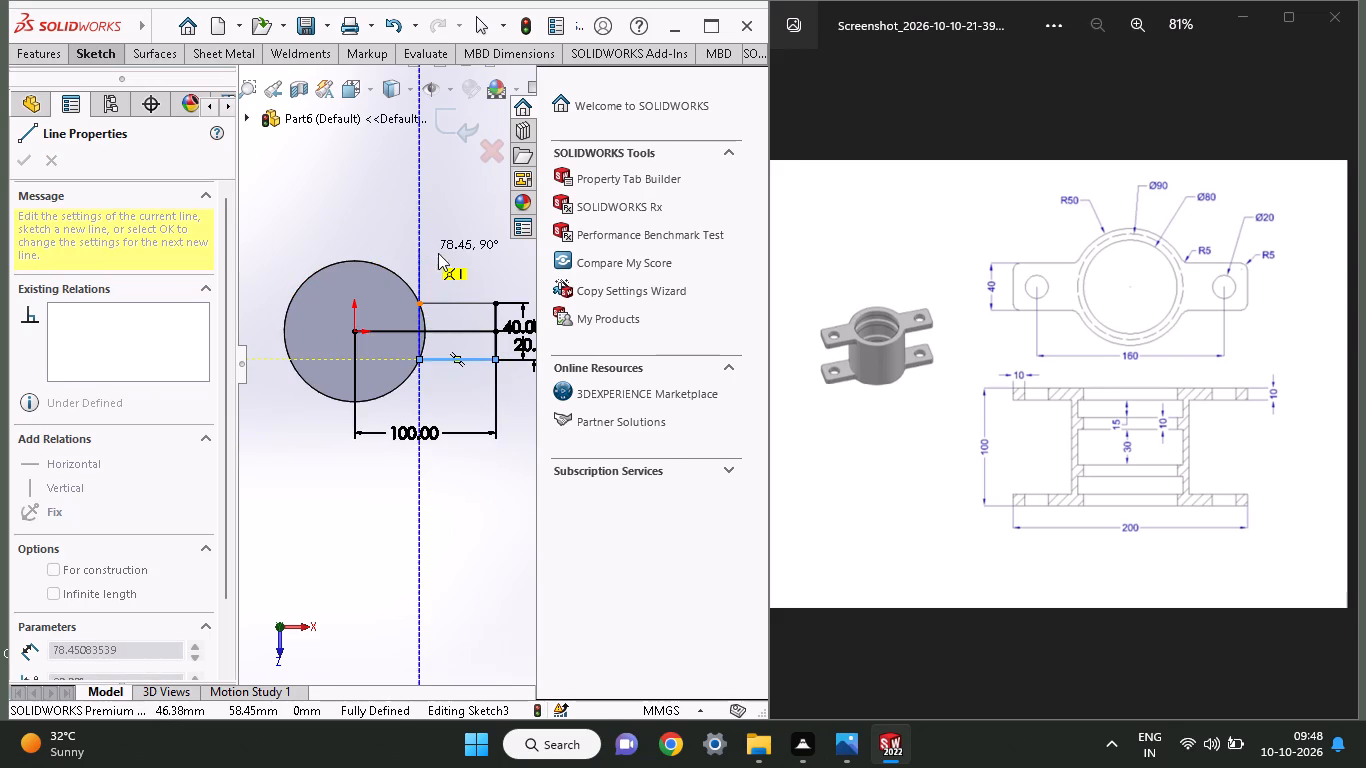
left_click(441, 254)
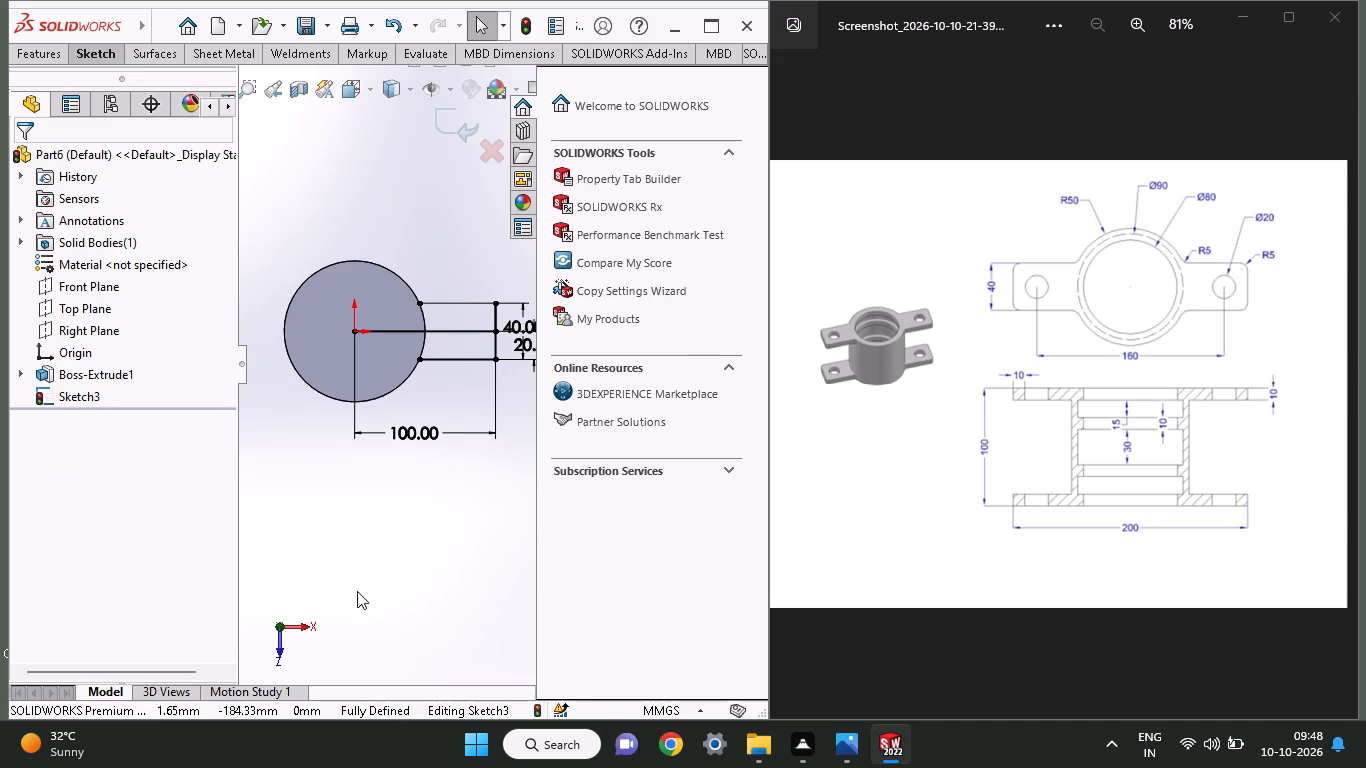
Sketch a circle of radius 50 mm centred on the origin, coinciding with the disc's outer edge.
left_click(93, 43)
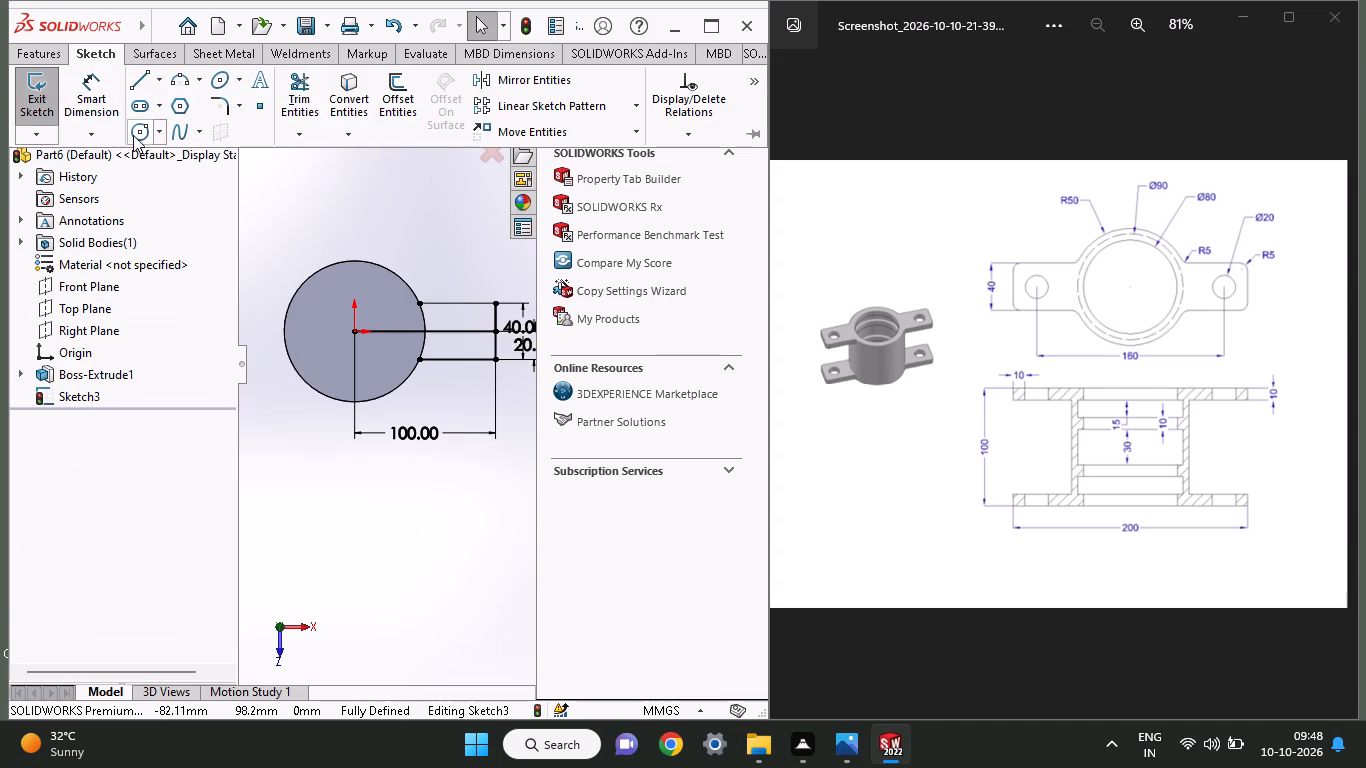
left_click(133, 135)
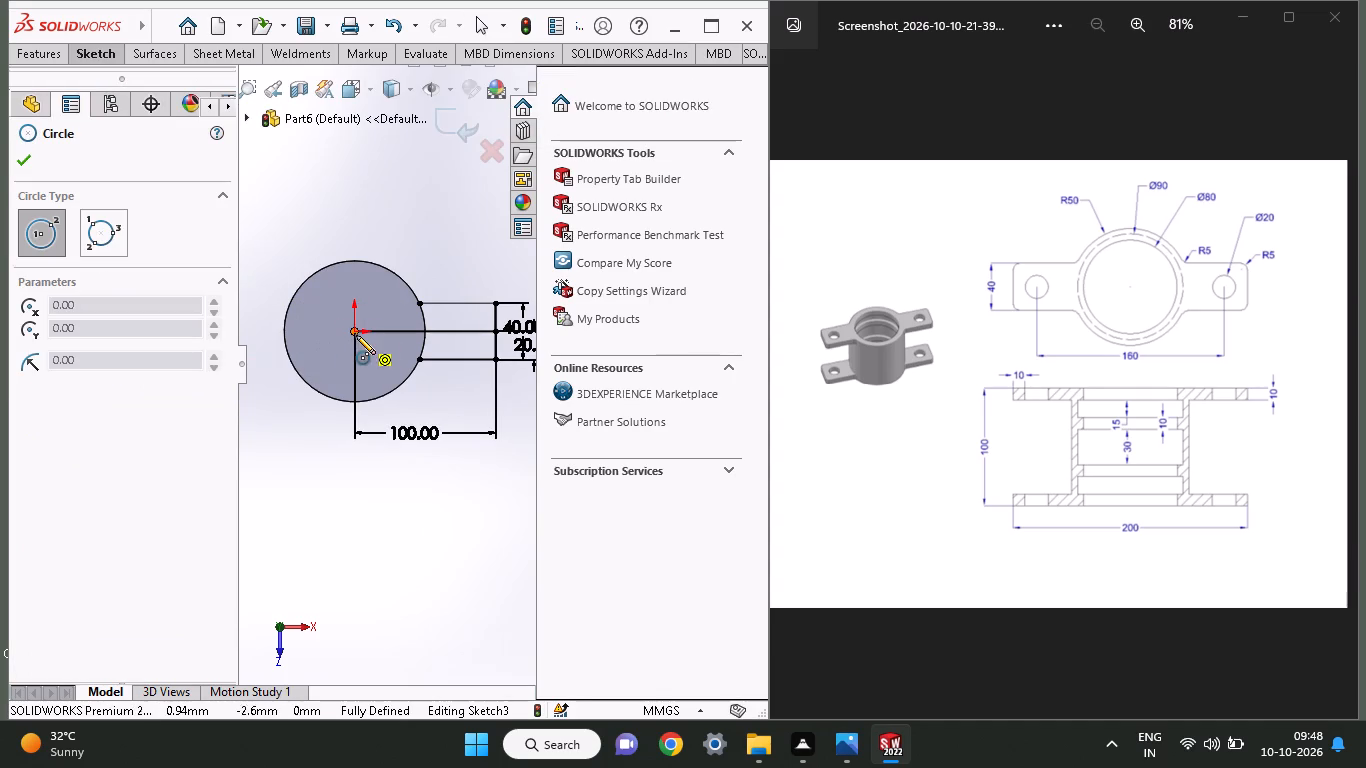
left_click(356, 329)
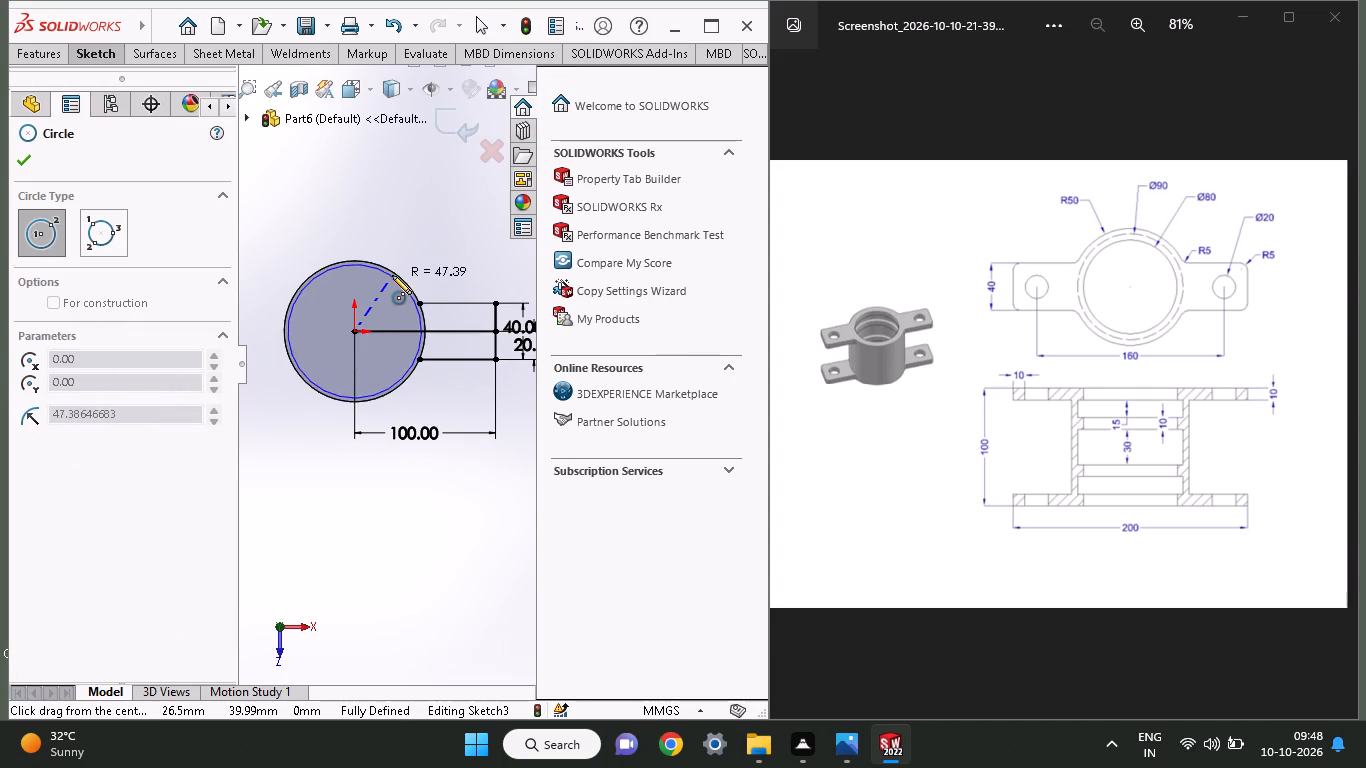
left_click(392, 275)
Power-trim the large outer portion of the circle, keeping only the arc between the ear's two horizontal lines.
left_click(91, 41)
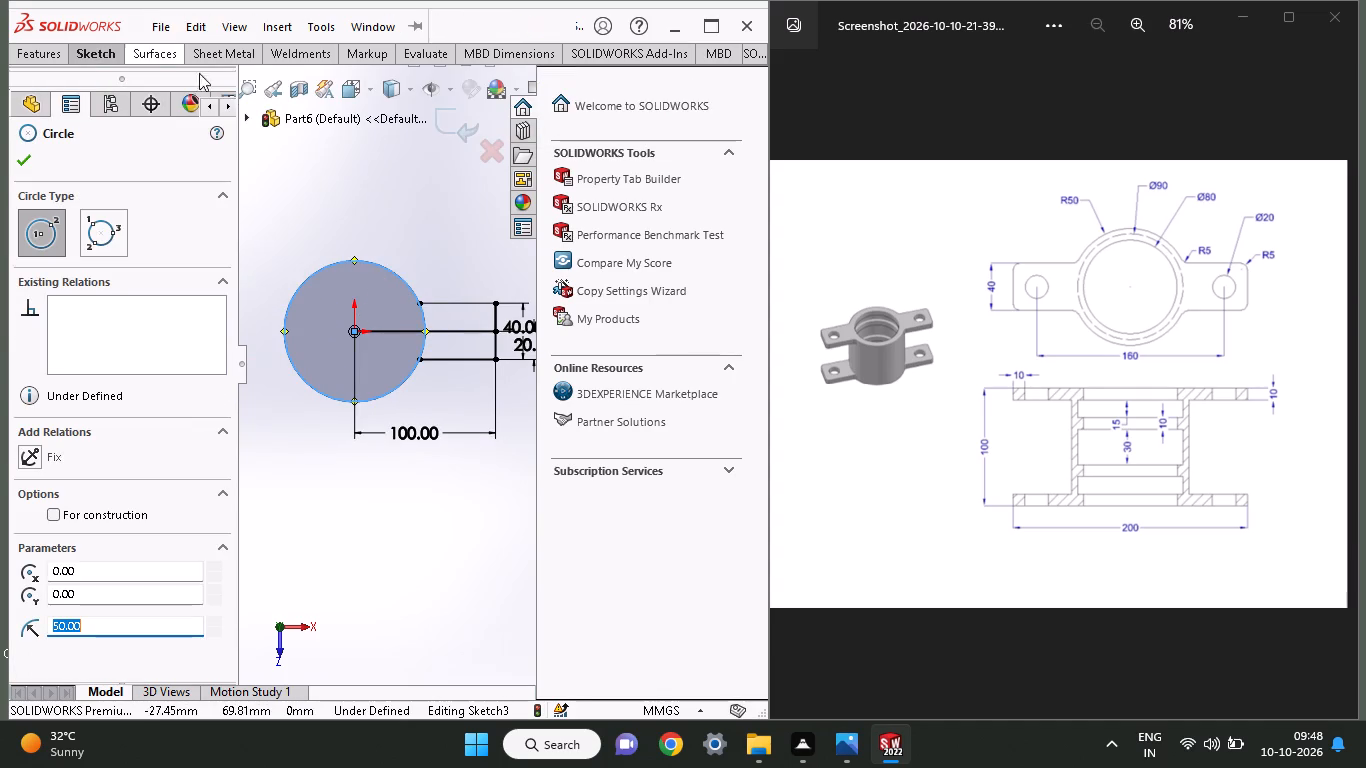
left_click(90, 54)
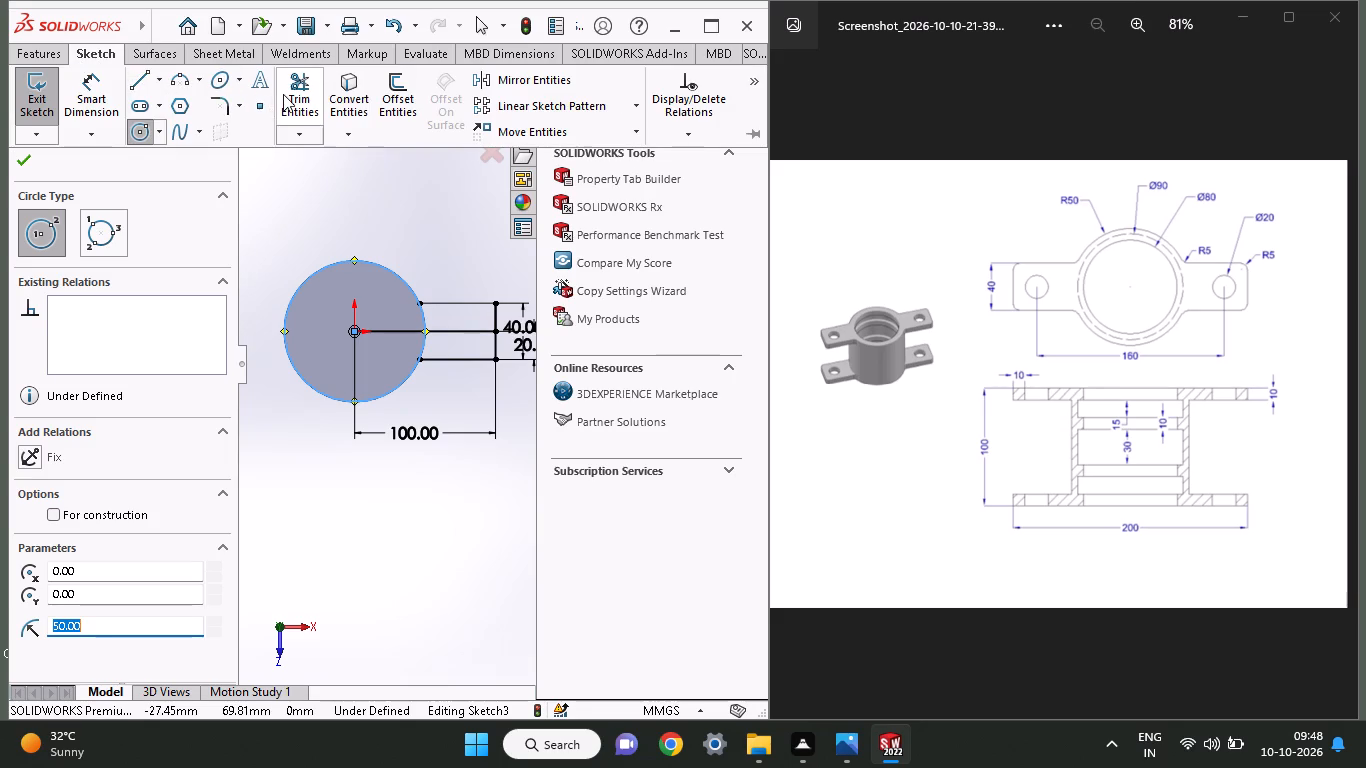
left_click(283, 94)
left_click_drag(329, 243, 333, 324)
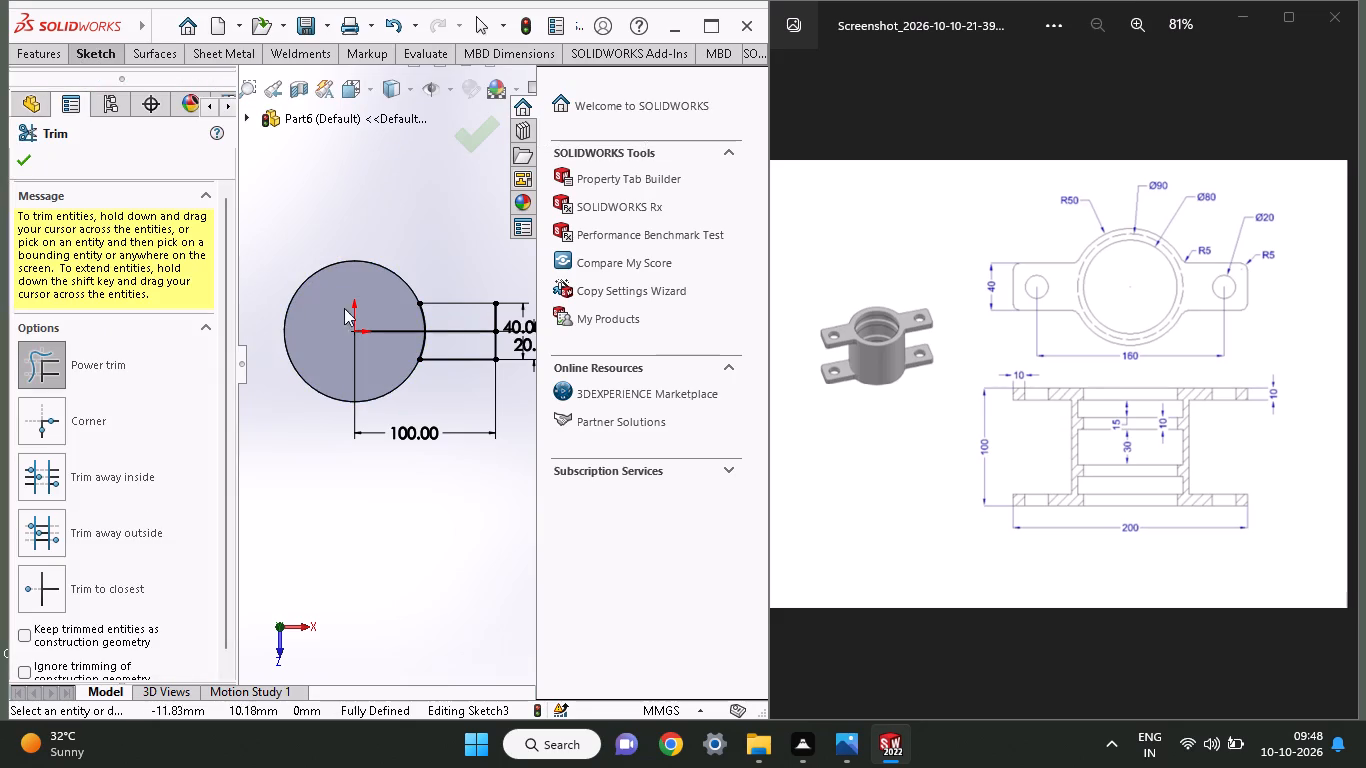
left_click(18, 161)
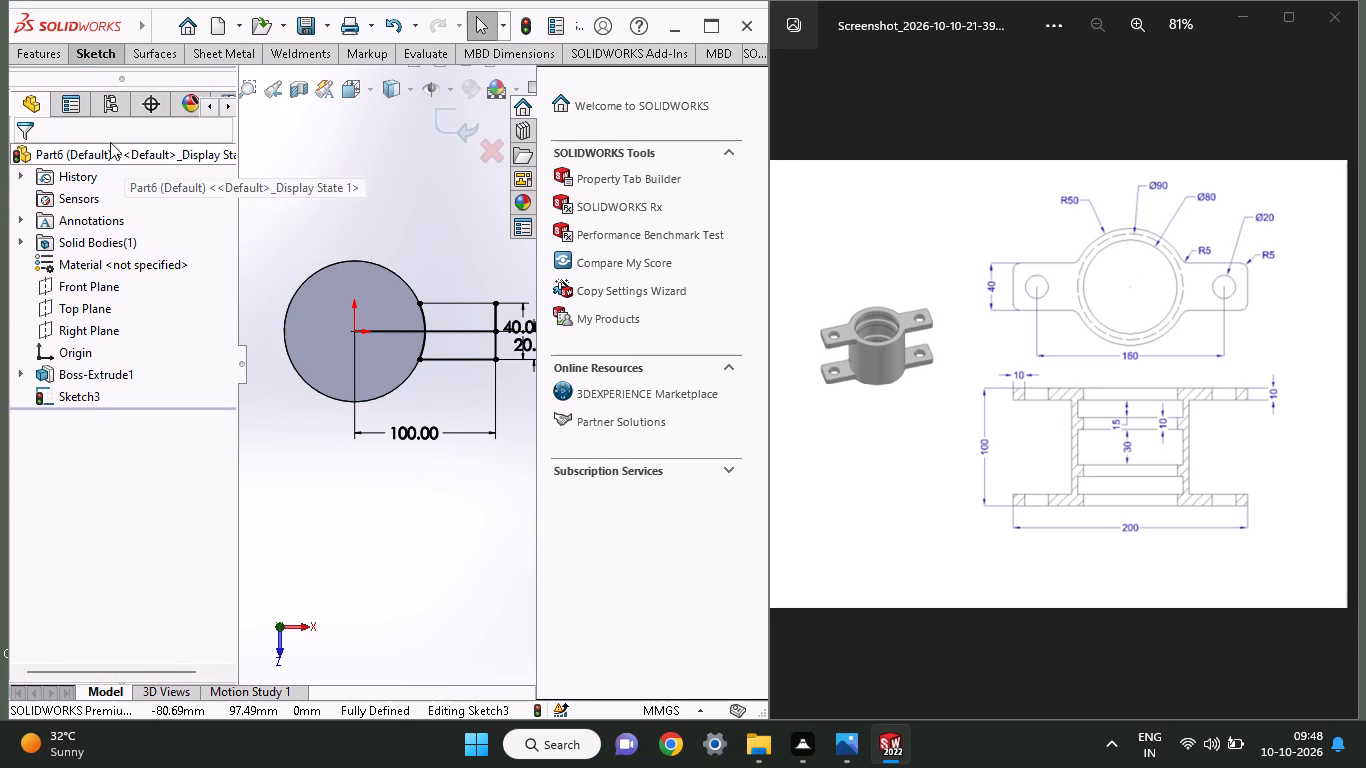
Extrude both ear regions between the disc and the vertical line 10 mm blind in the reversed direction, merging the result.
left_click(61, 57)
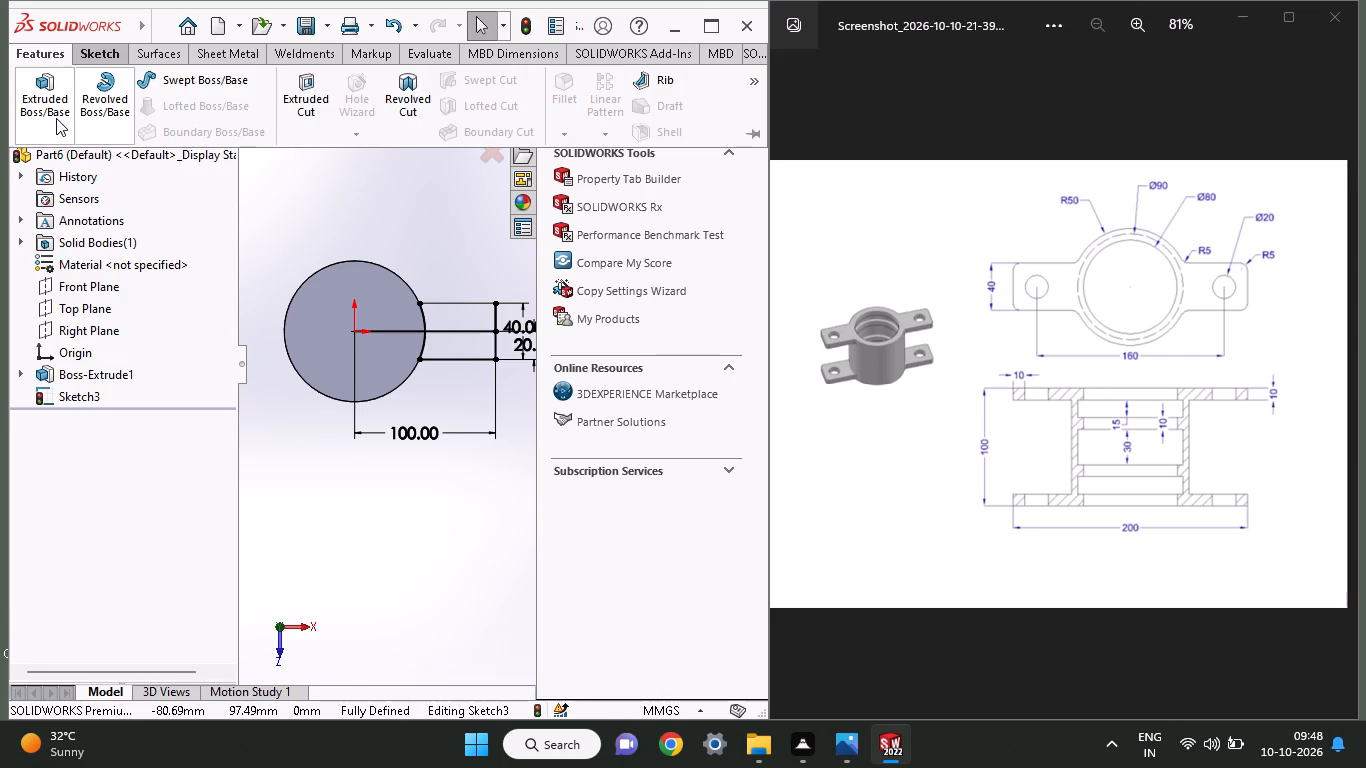
left_click(56, 118)
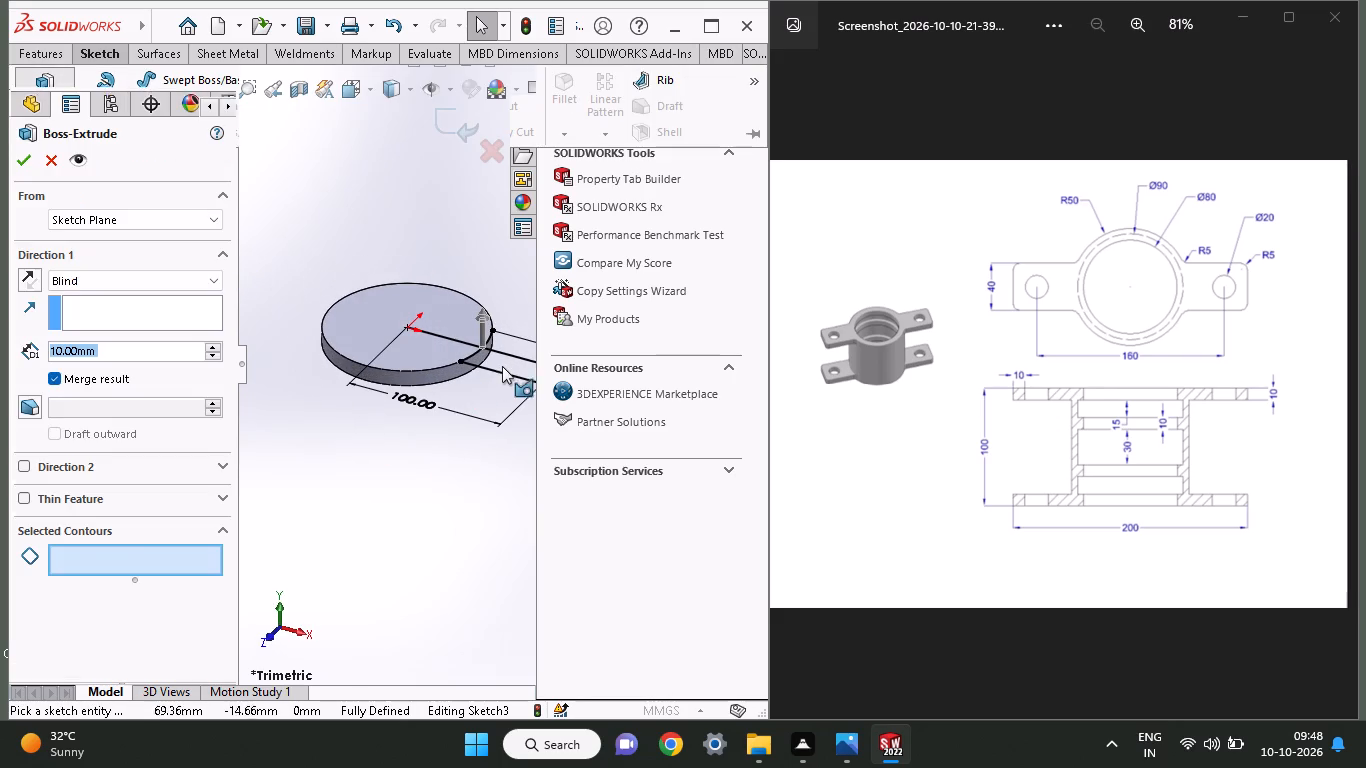
left_click(504, 366)
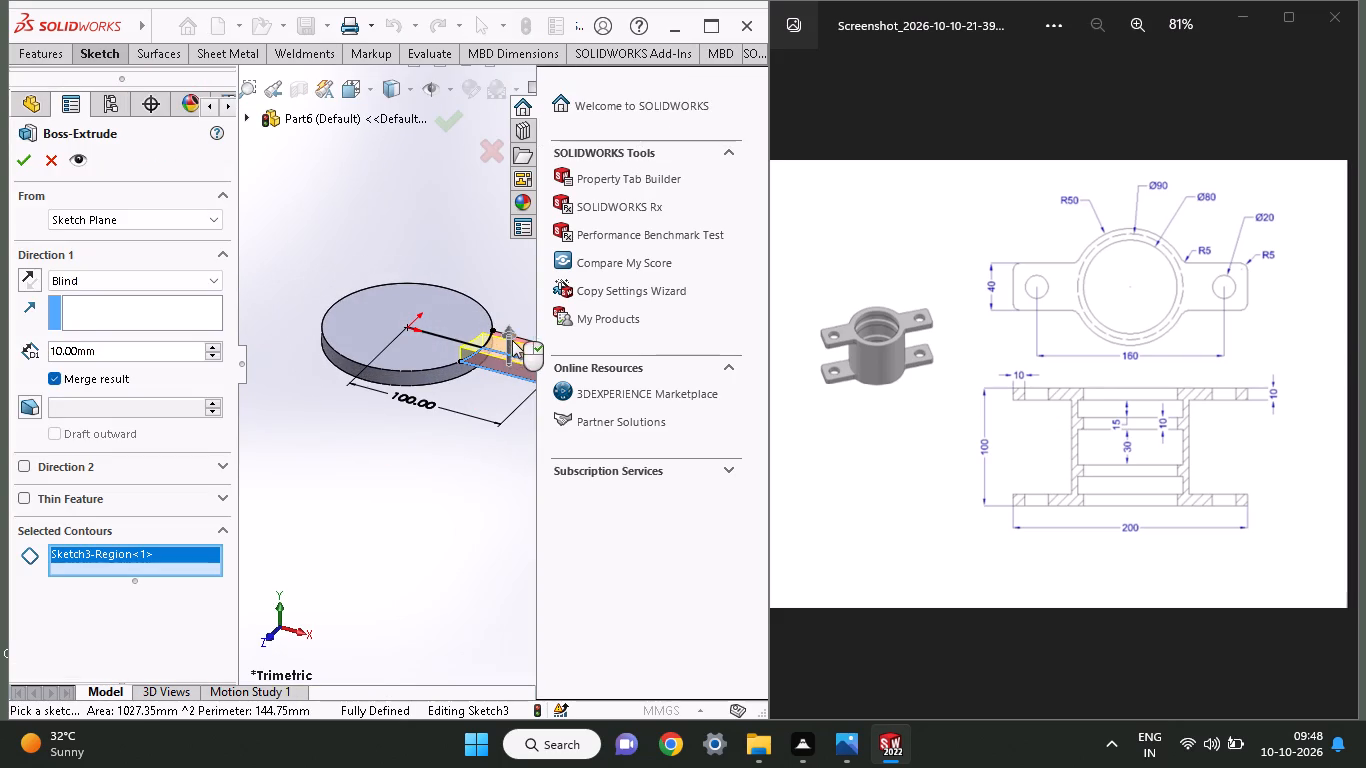
middle_click_drag(486, 314, 487, 378)
left_click(515, 366)
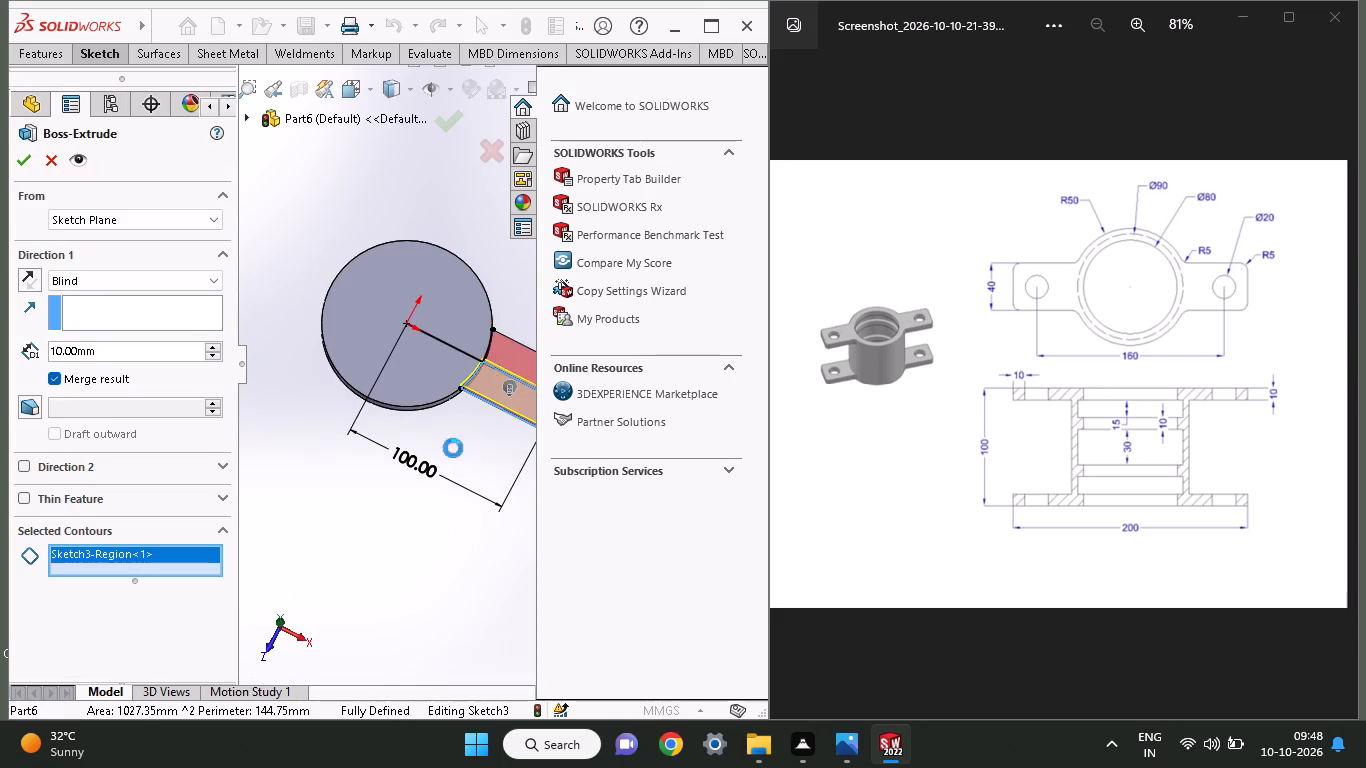
left_click(39, 284)
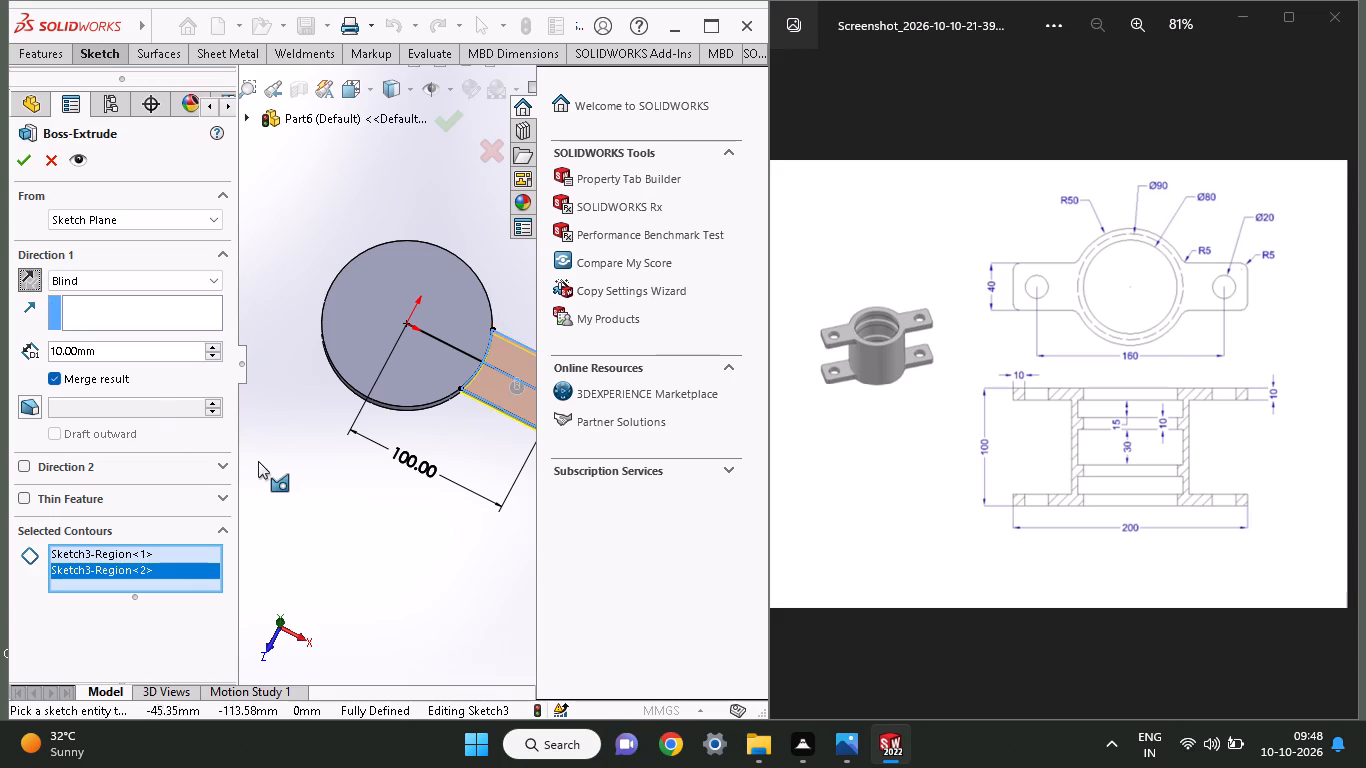
middle_click_drag(285, 467, 327, 446)
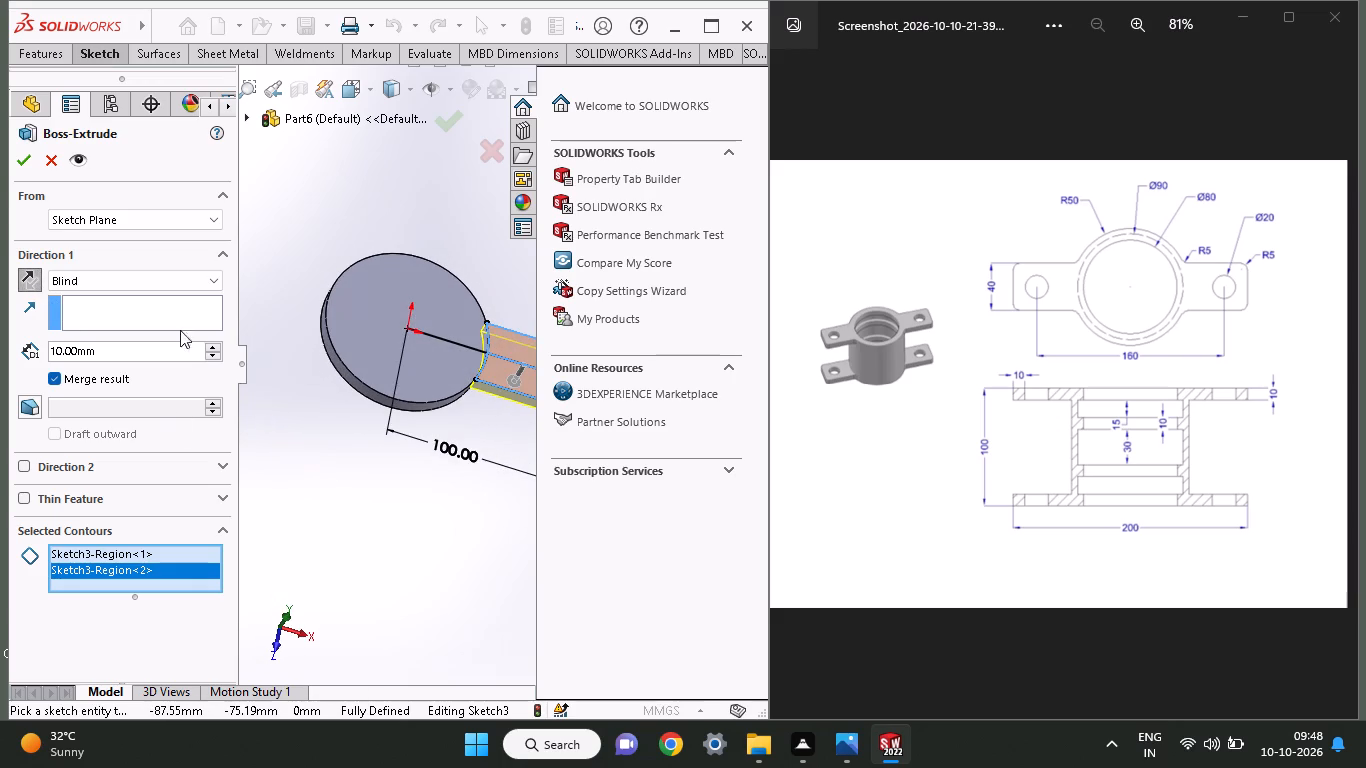
left_click(23, 167)
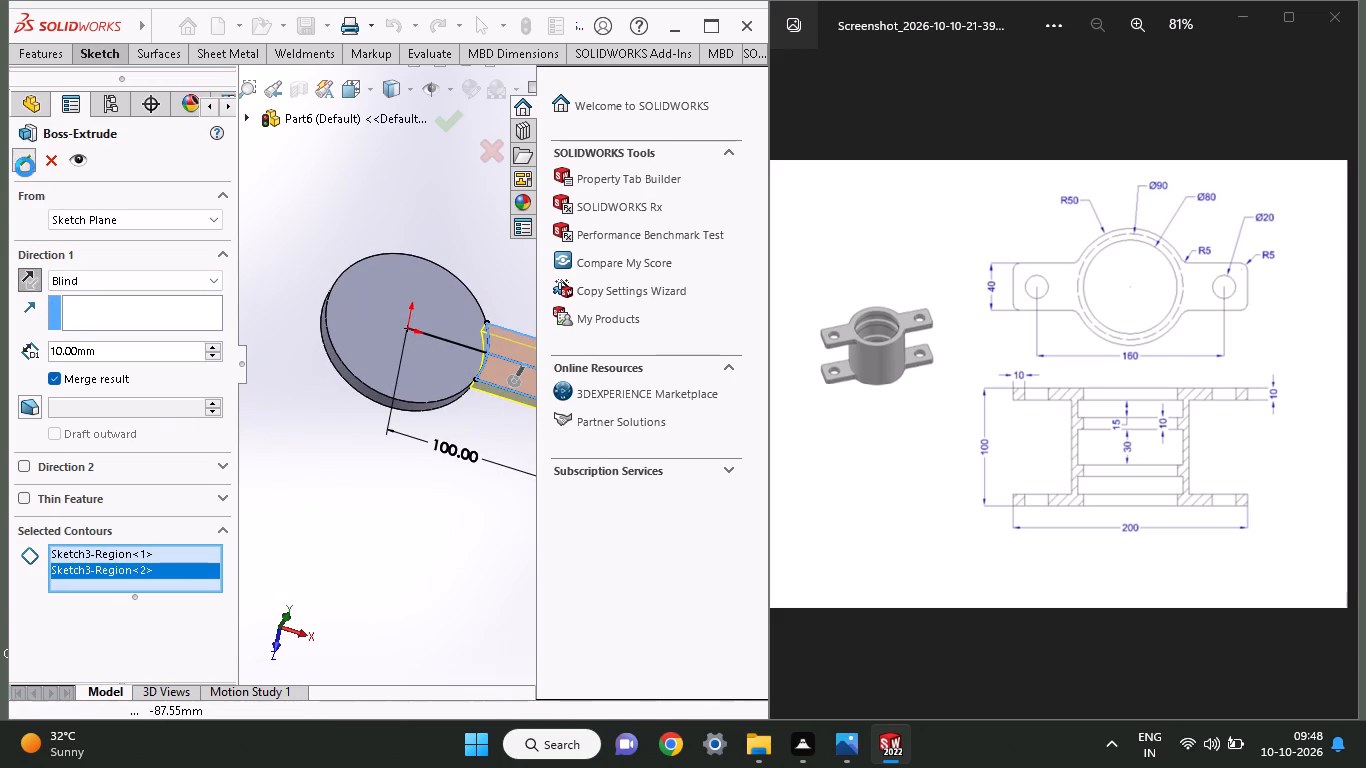
Start a sketch on the disc's flat face and draw a horizontal line about 74 mm long from the origin, away from the ear.
scroll(363, 420, "up", 1)
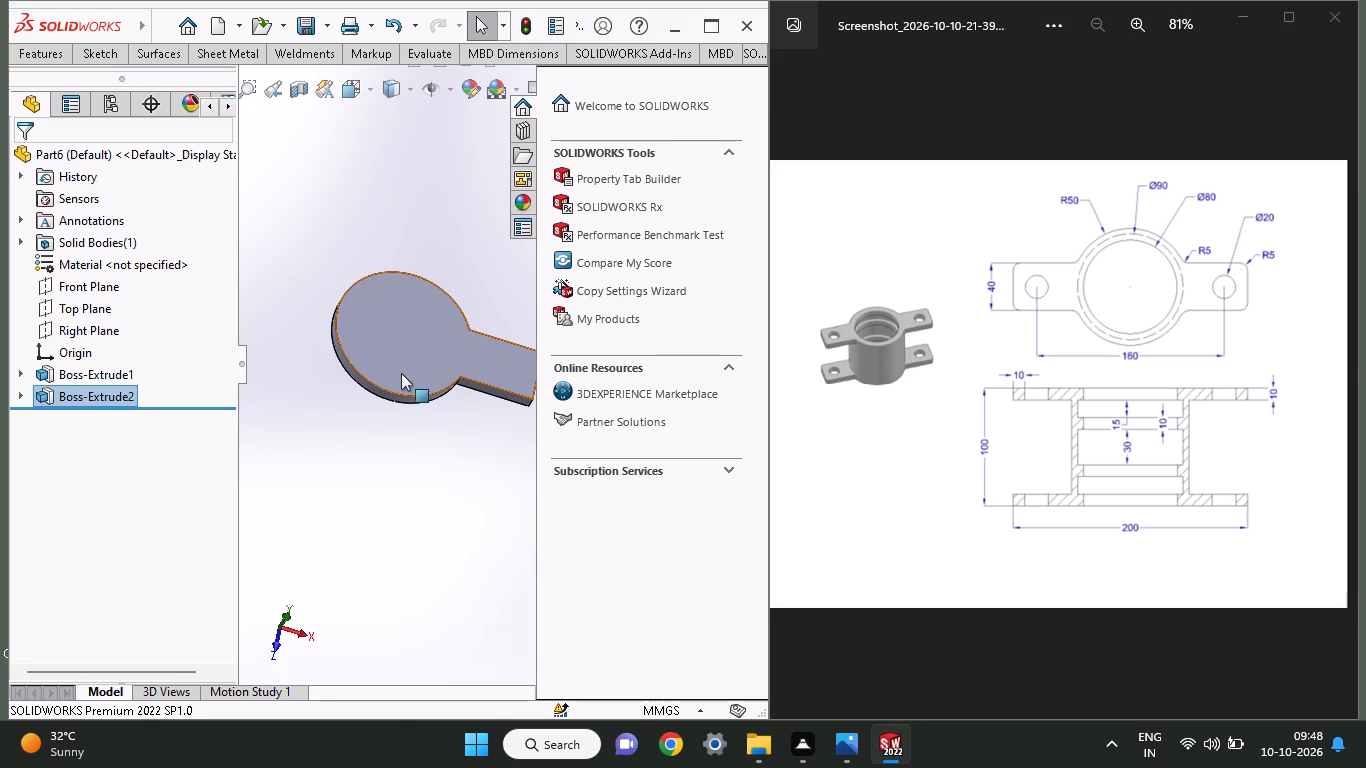
left_click(394, 341)
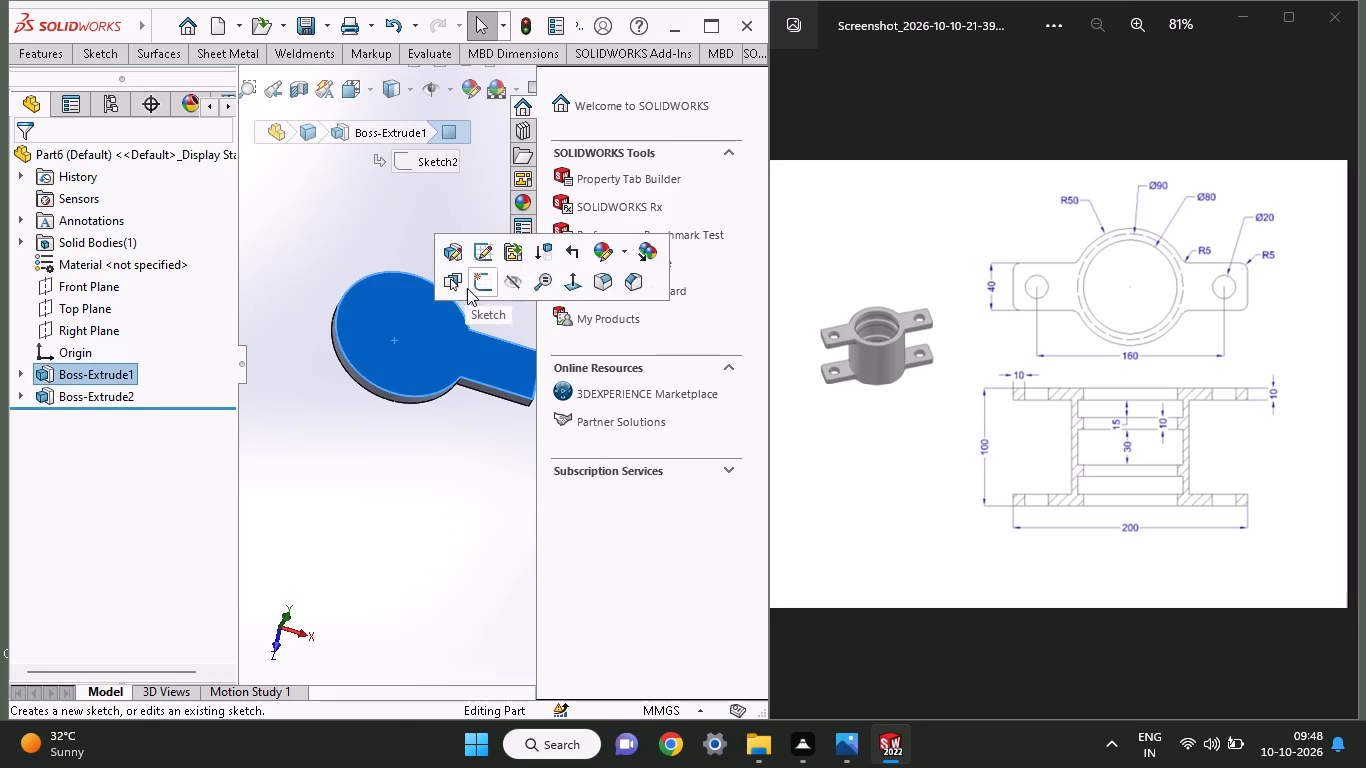
left_click(481, 280)
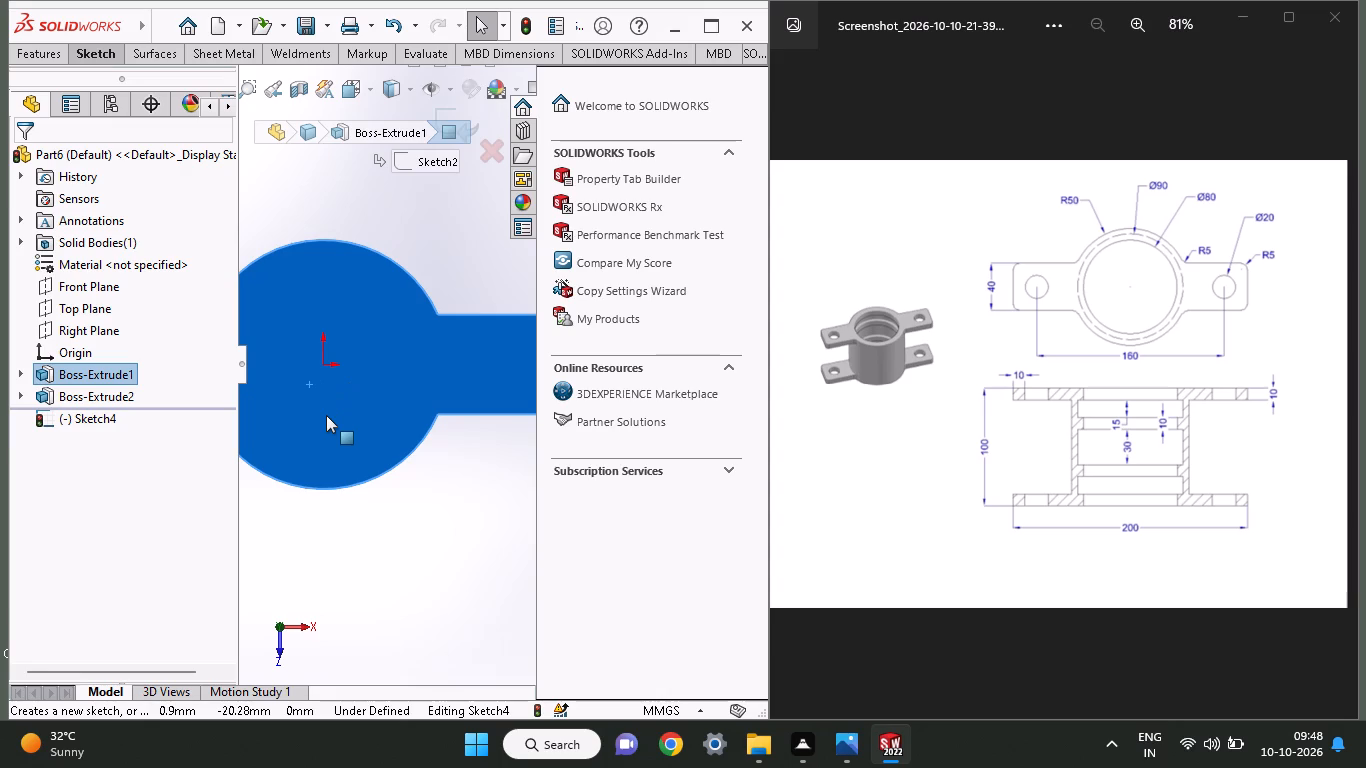
scroll(326, 415, "up", 5, "ctrl")
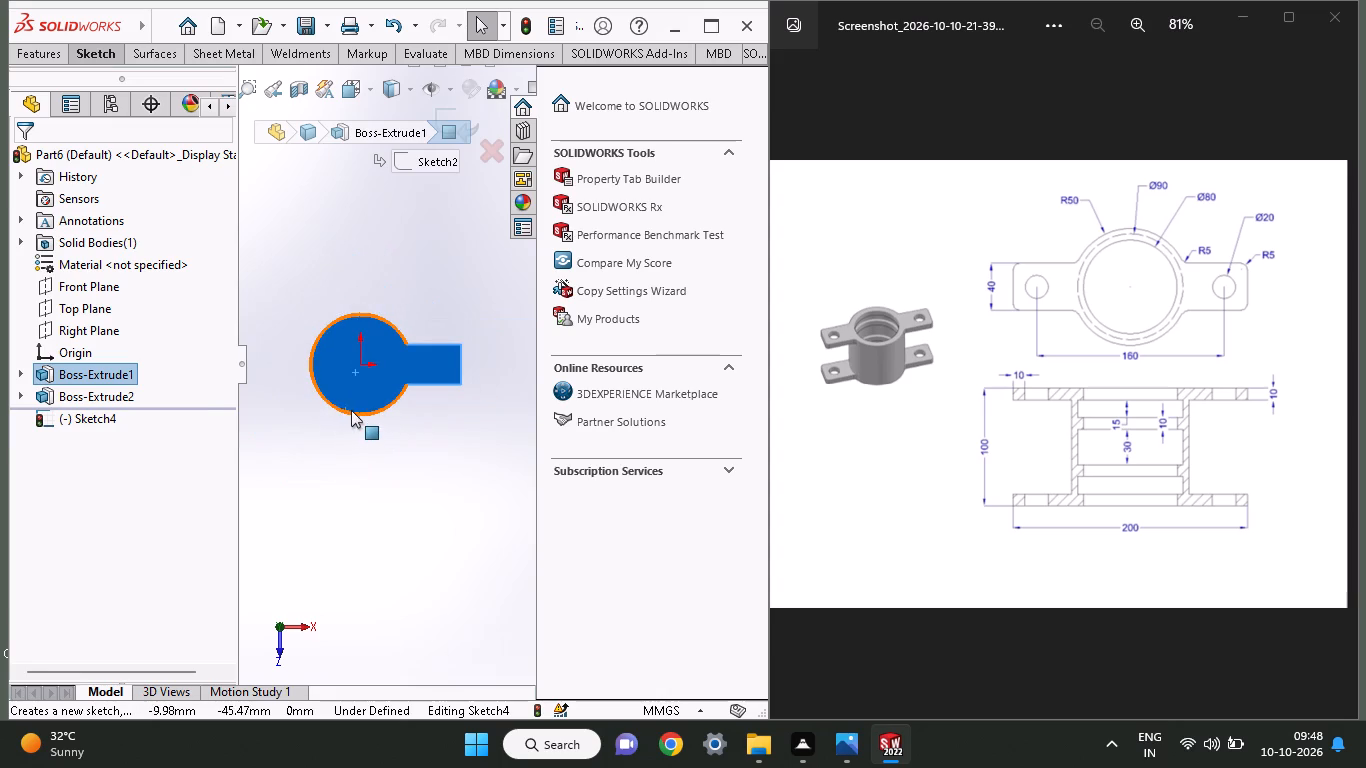
scroll(333, 351, "down", 3, "ctrl")
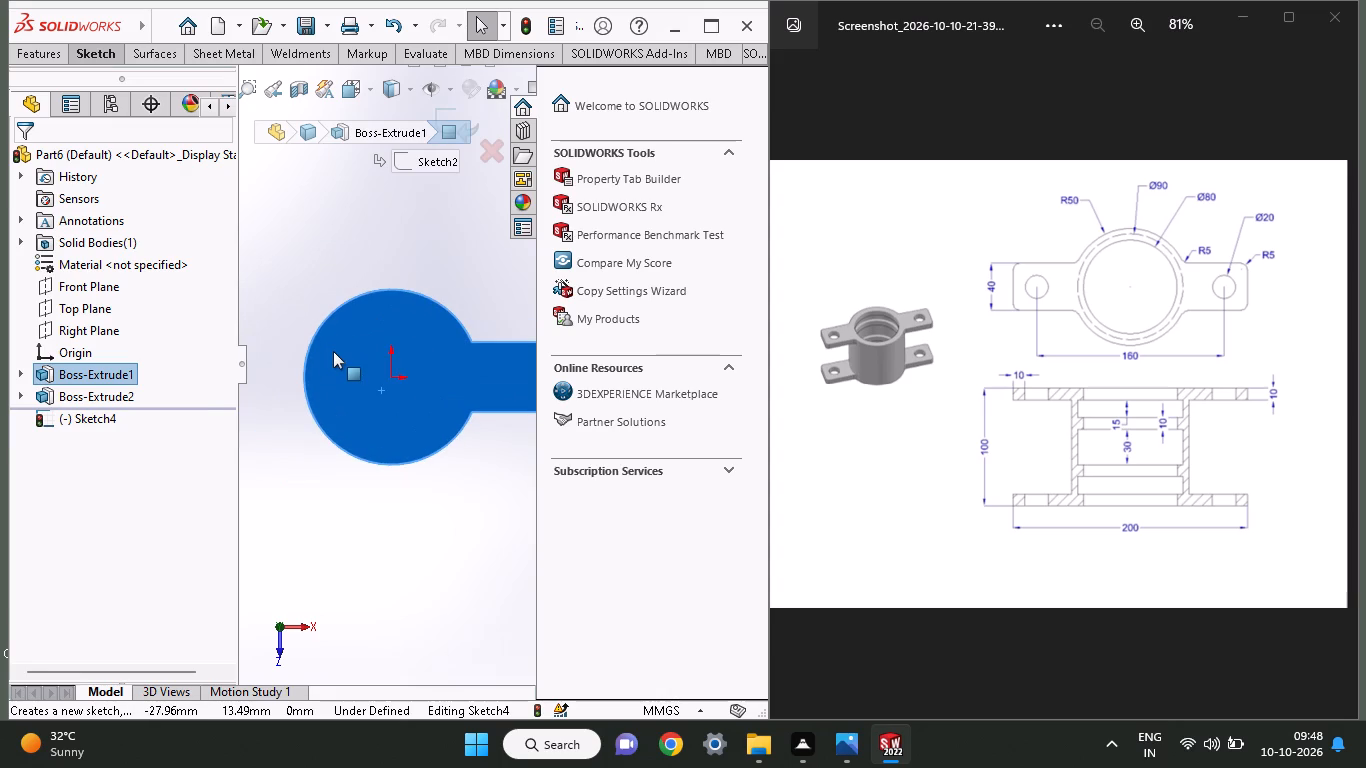
scroll(333, 351, "up", 1, "ctrl")
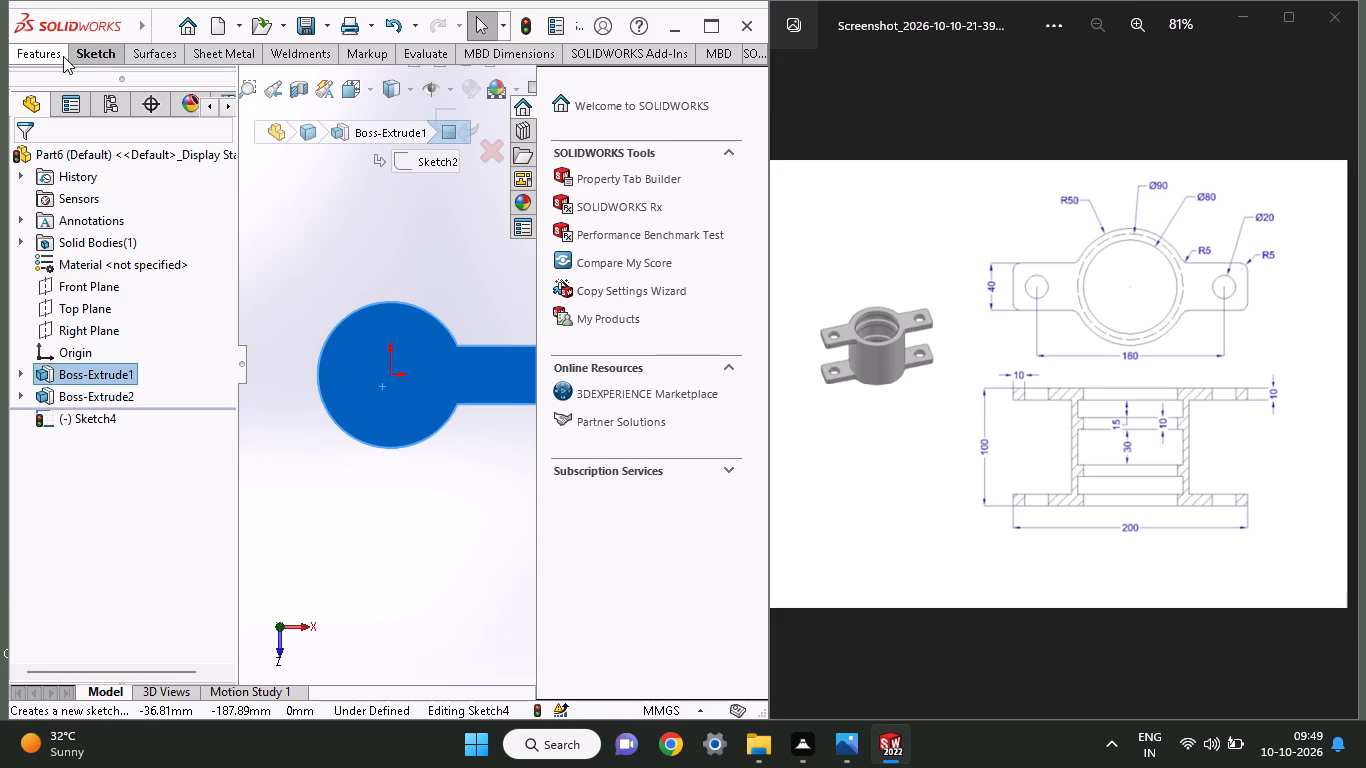
left_click(112, 53)
left_click(131, 87)
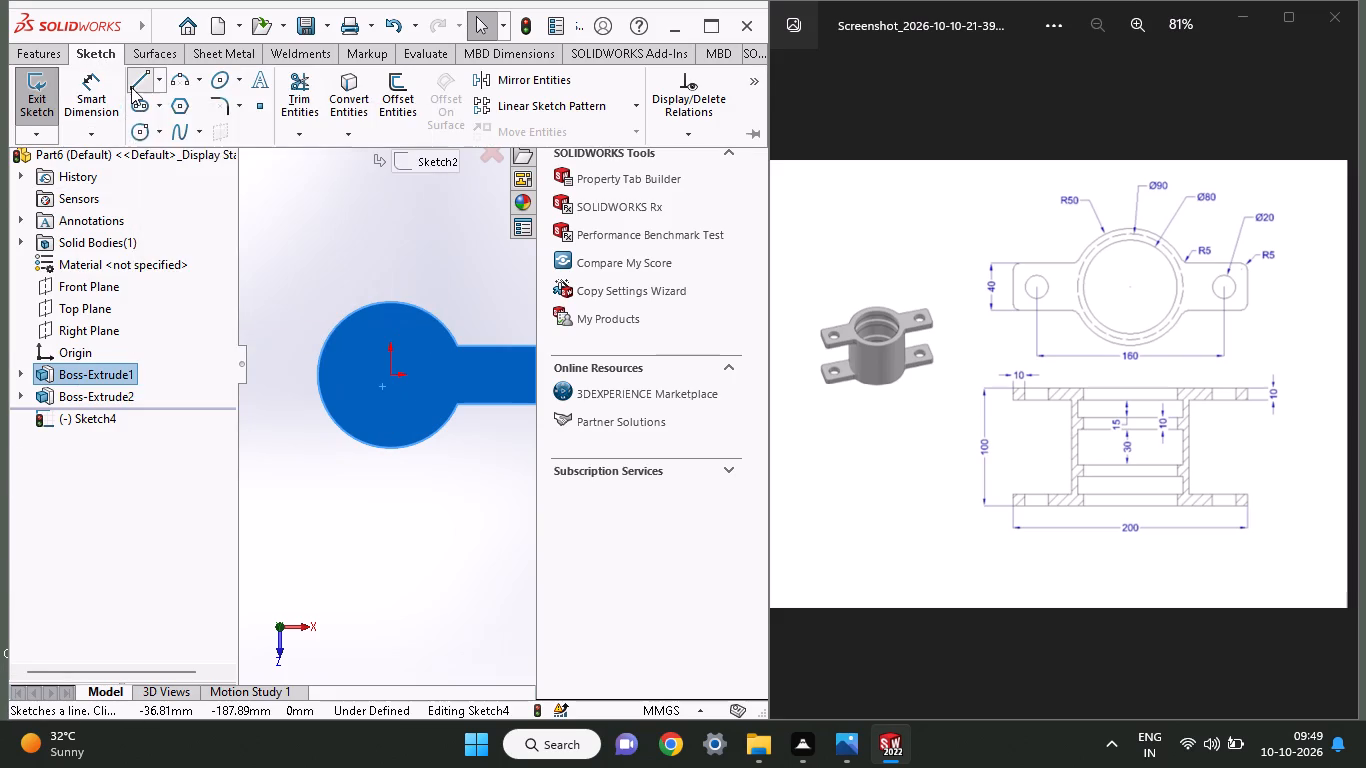
left_click(394, 374)
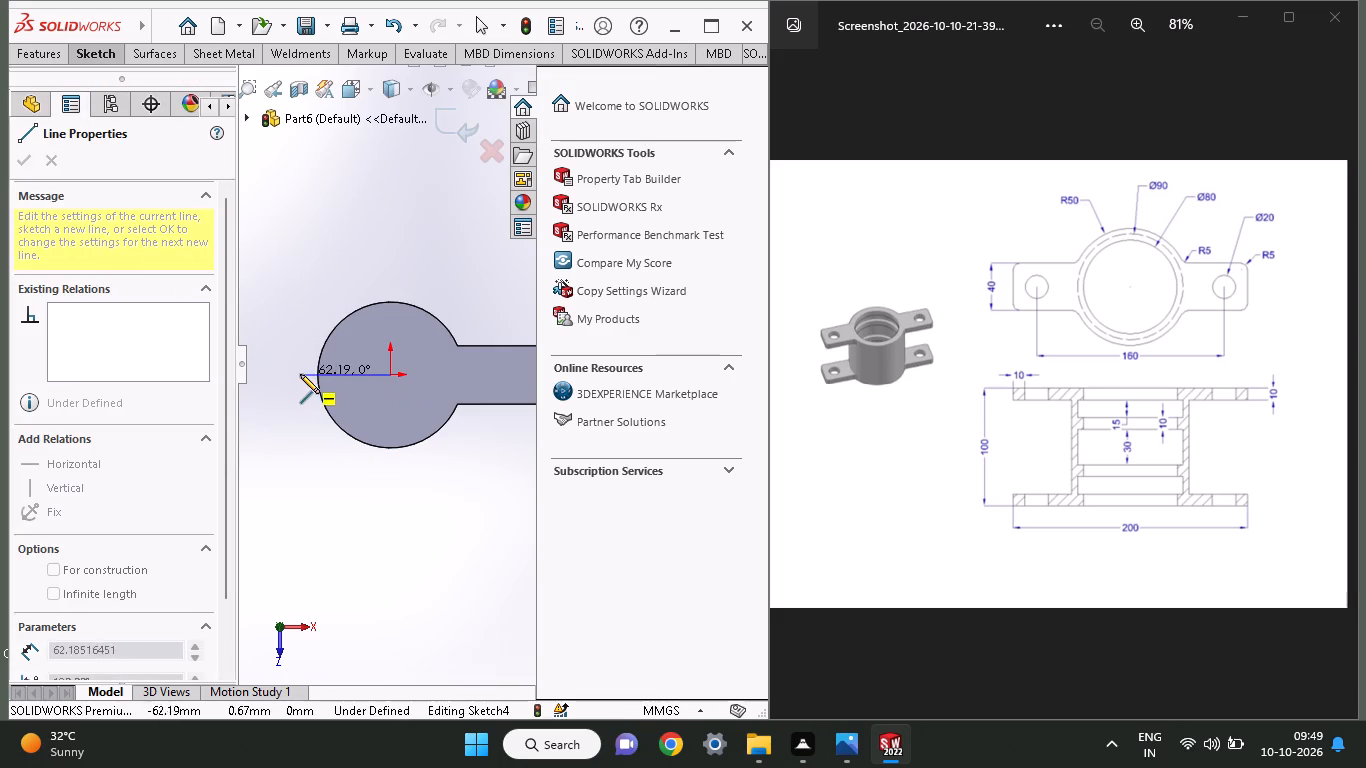
left_click(283, 374)
right_click(286, 249)
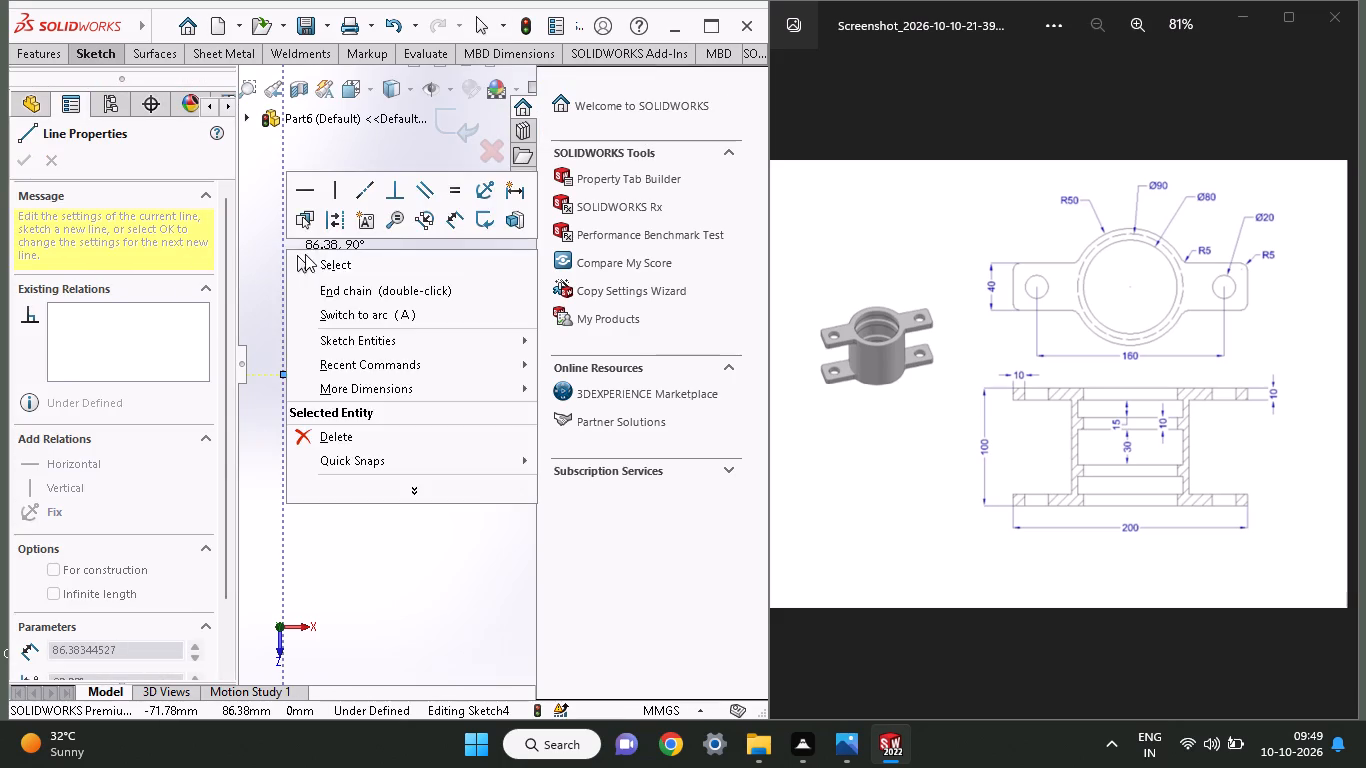
left_click(310, 260)
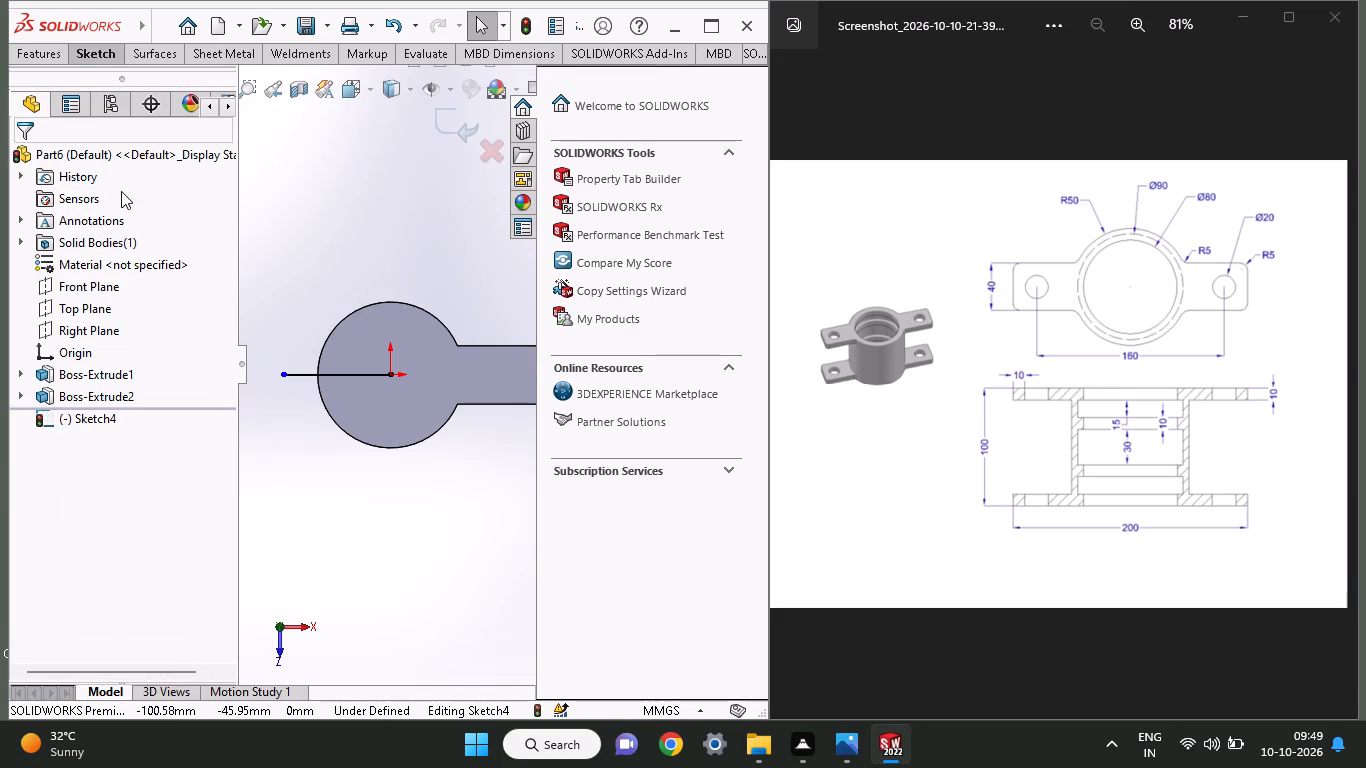
Dimension the horizontal line running from the origin to a length of 100 mm.
left_click(86, 49)
left_click(71, 106)
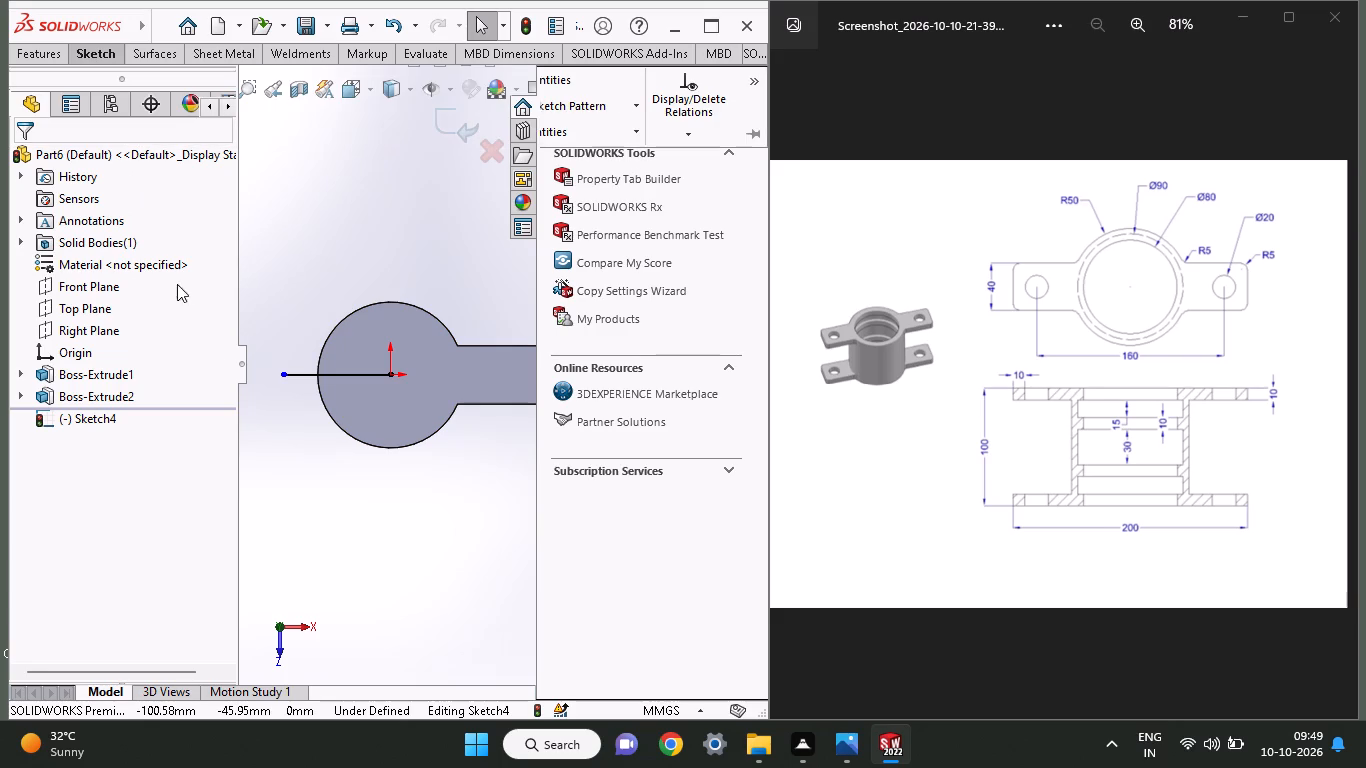
left_click(314, 377)
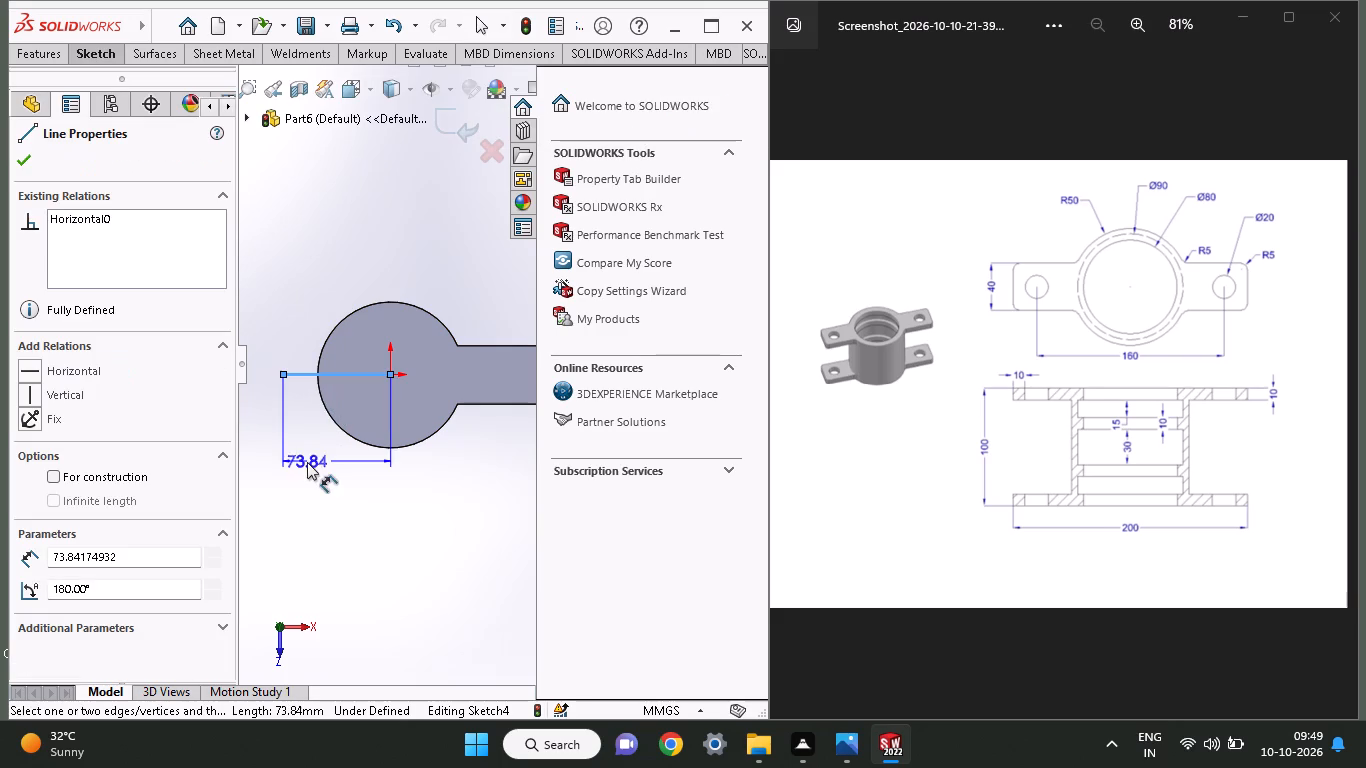
left_click(304, 473)
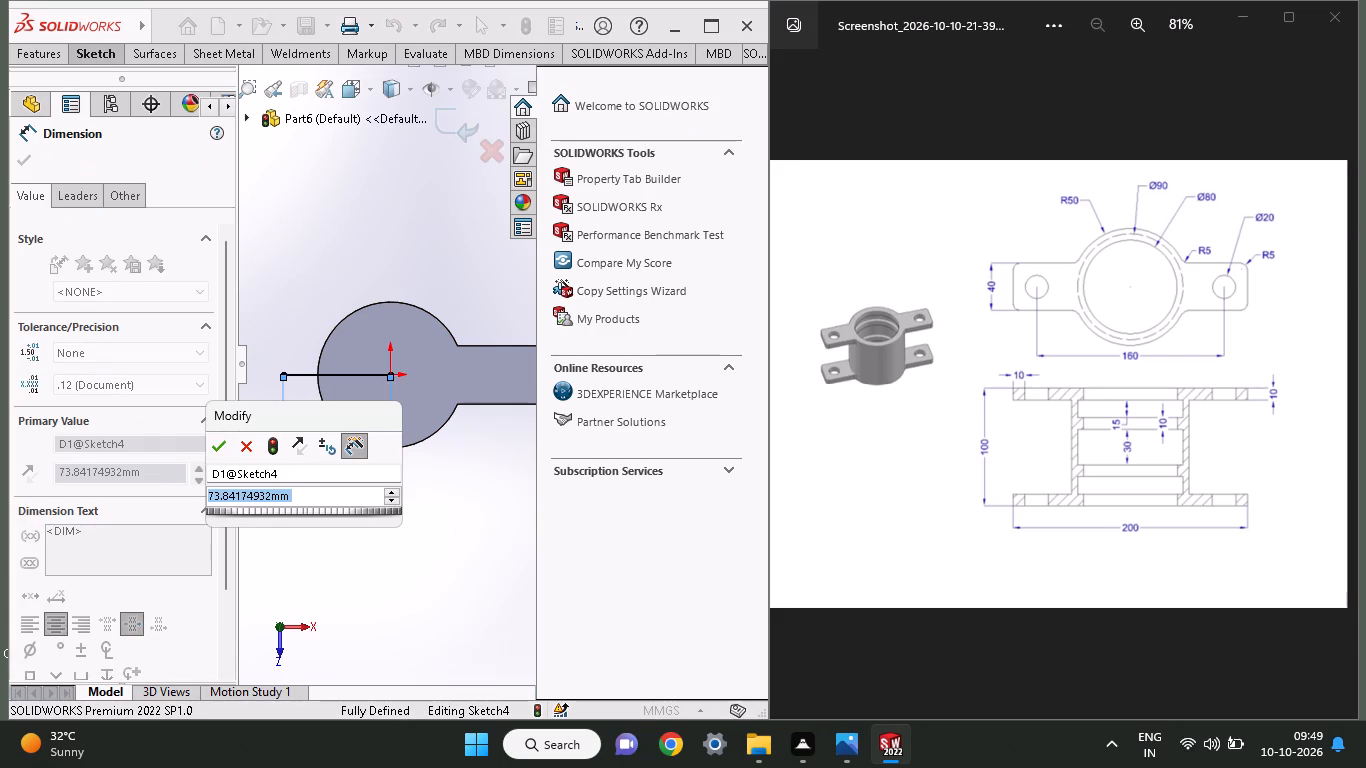
type("100")
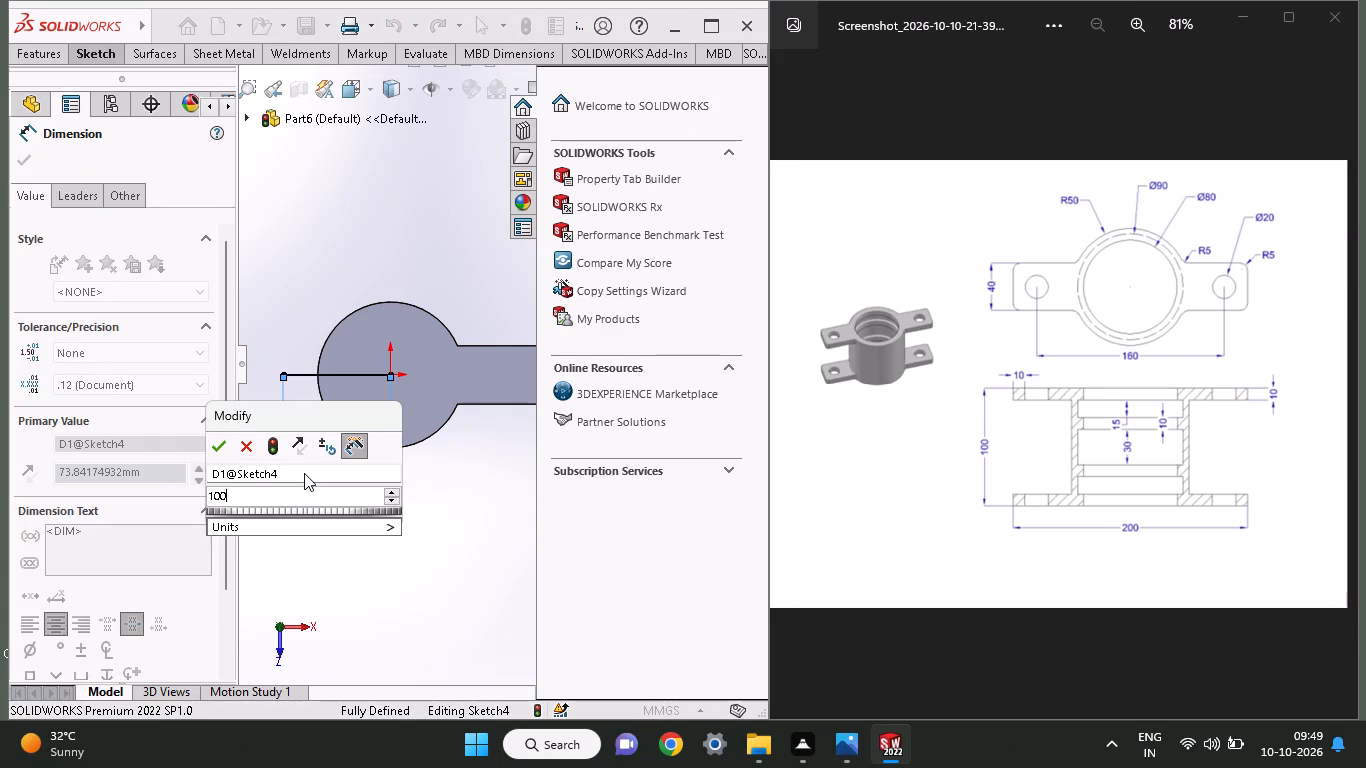
key("Return")
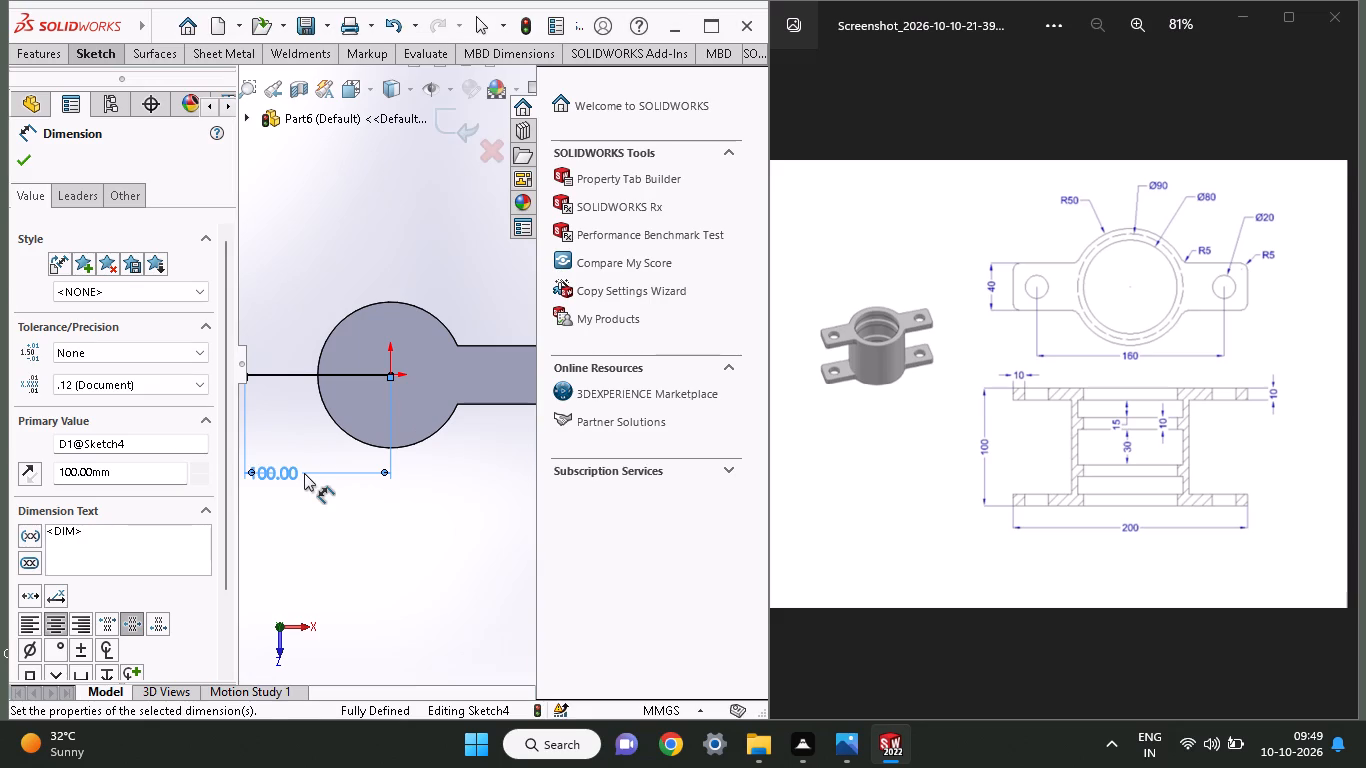
left_click(24, 162)
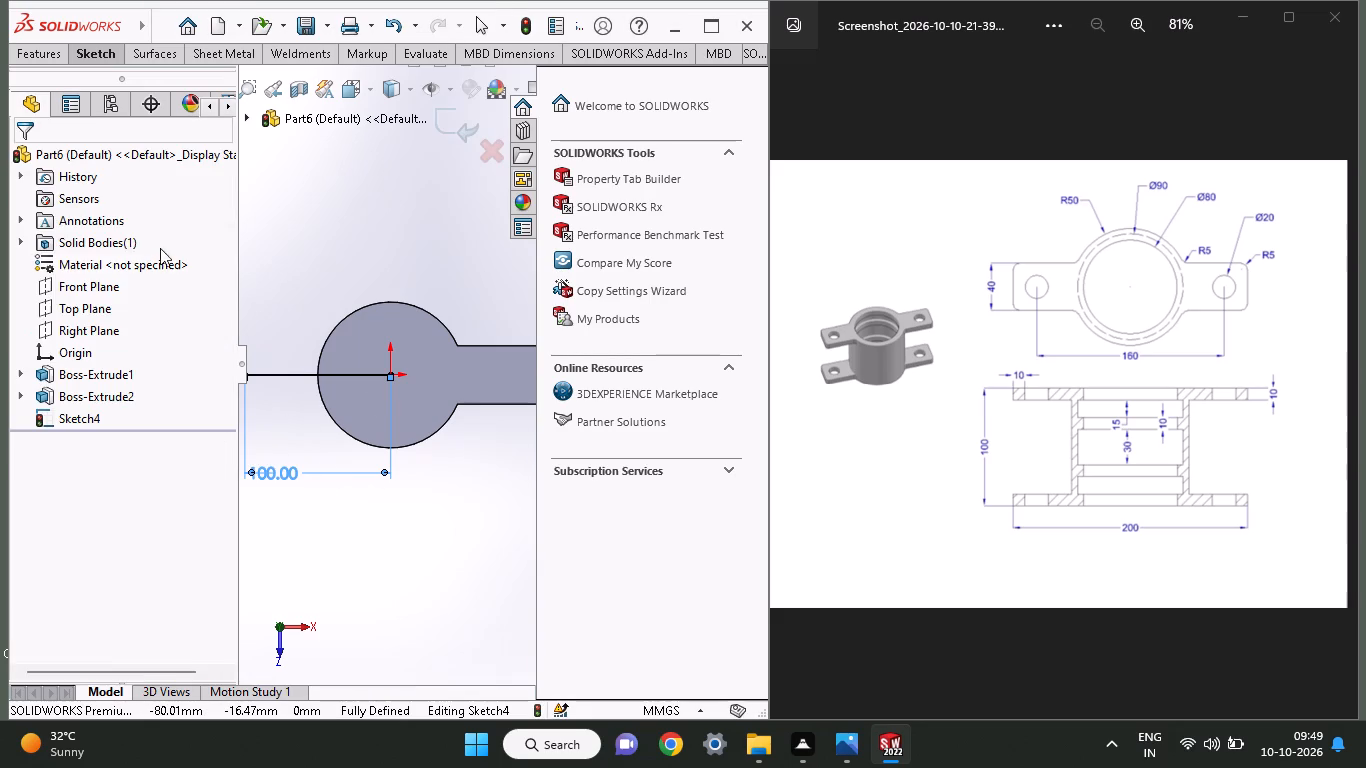
Draw a horizontal line about 93 mm long above the 100 mm centre line, ending inside the disc.
scroll(408, 486, "down", 1)
scroll(400, 474, "up", 1)
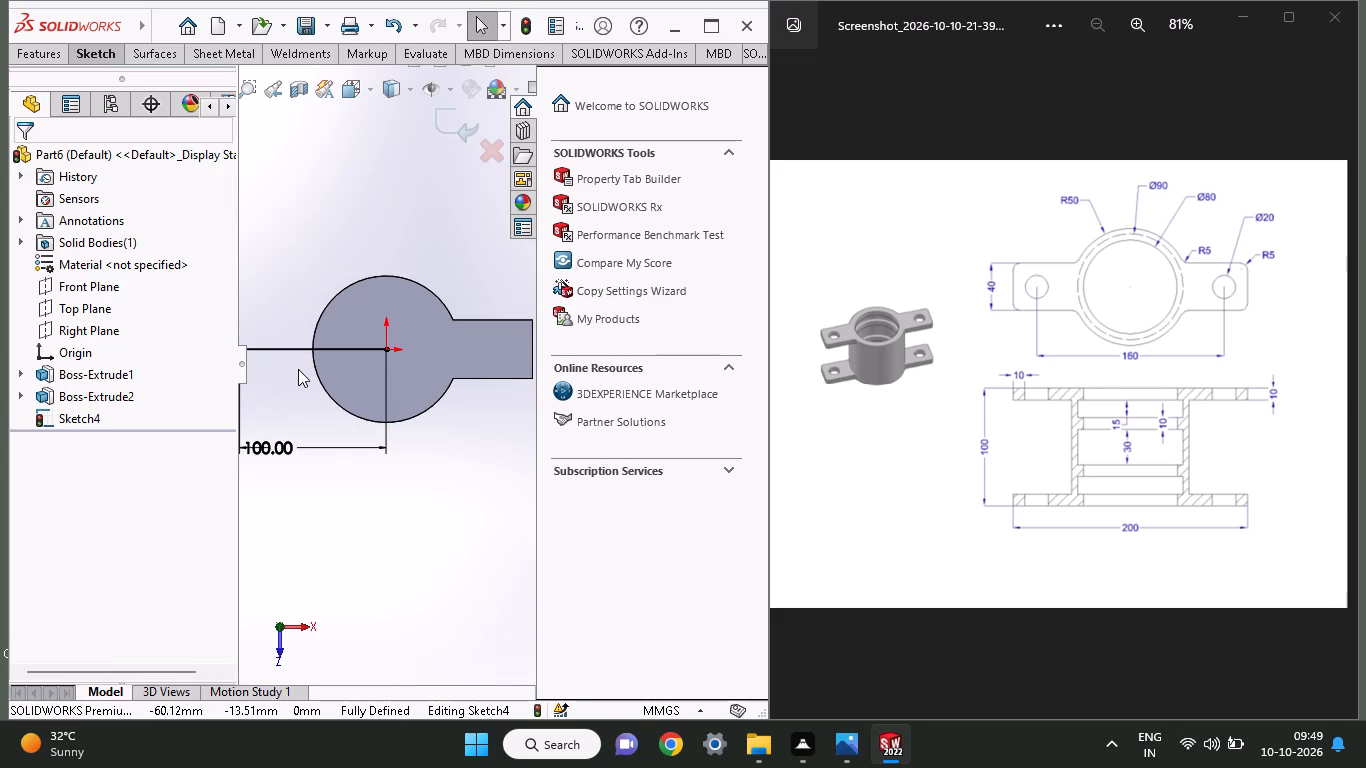
scroll(298, 369, "up", 3, "ctrl")
scroll(298, 369, "down", 3, "ctrl")
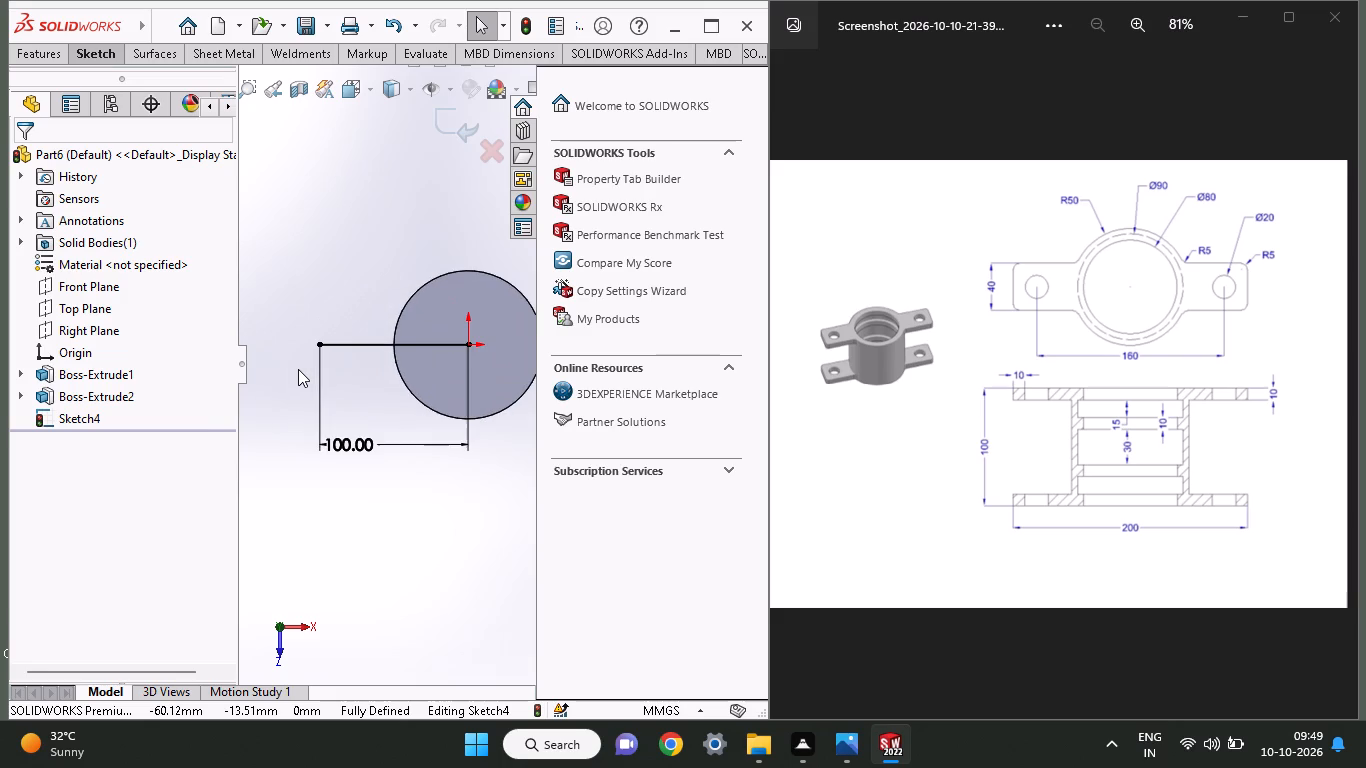
scroll(358, 352, "down", 3, "ctrl")
scroll(358, 352, "up", 3, "ctrl")
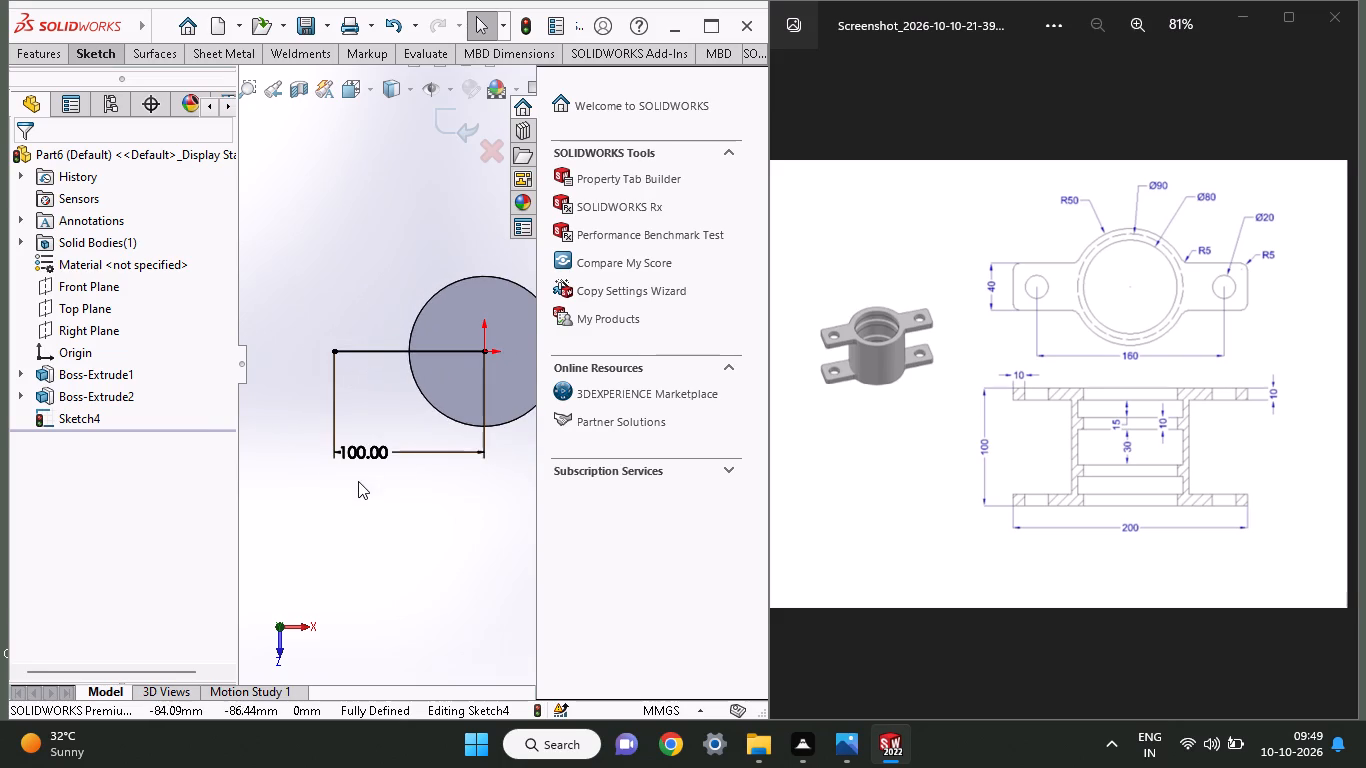
left_click(112, 54)
left_click(147, 85)
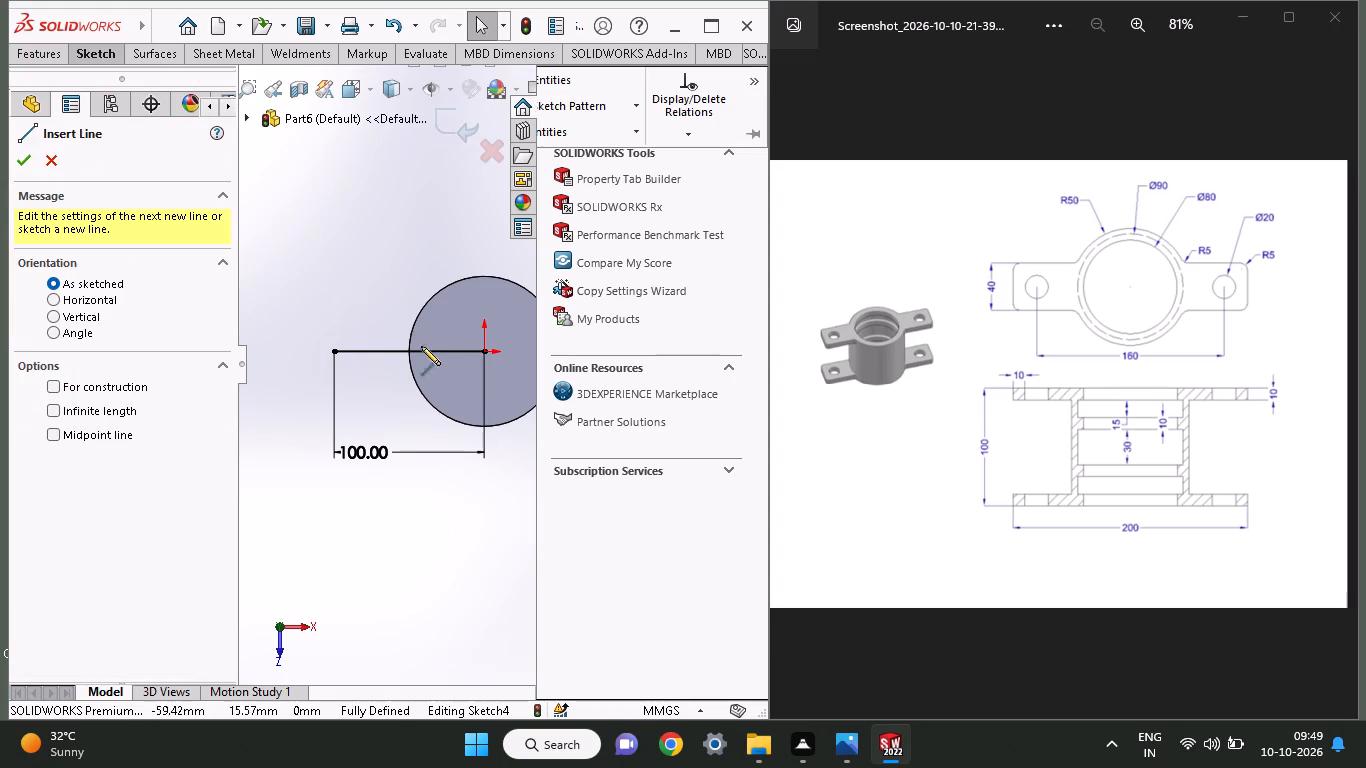
left_click(313, 304)
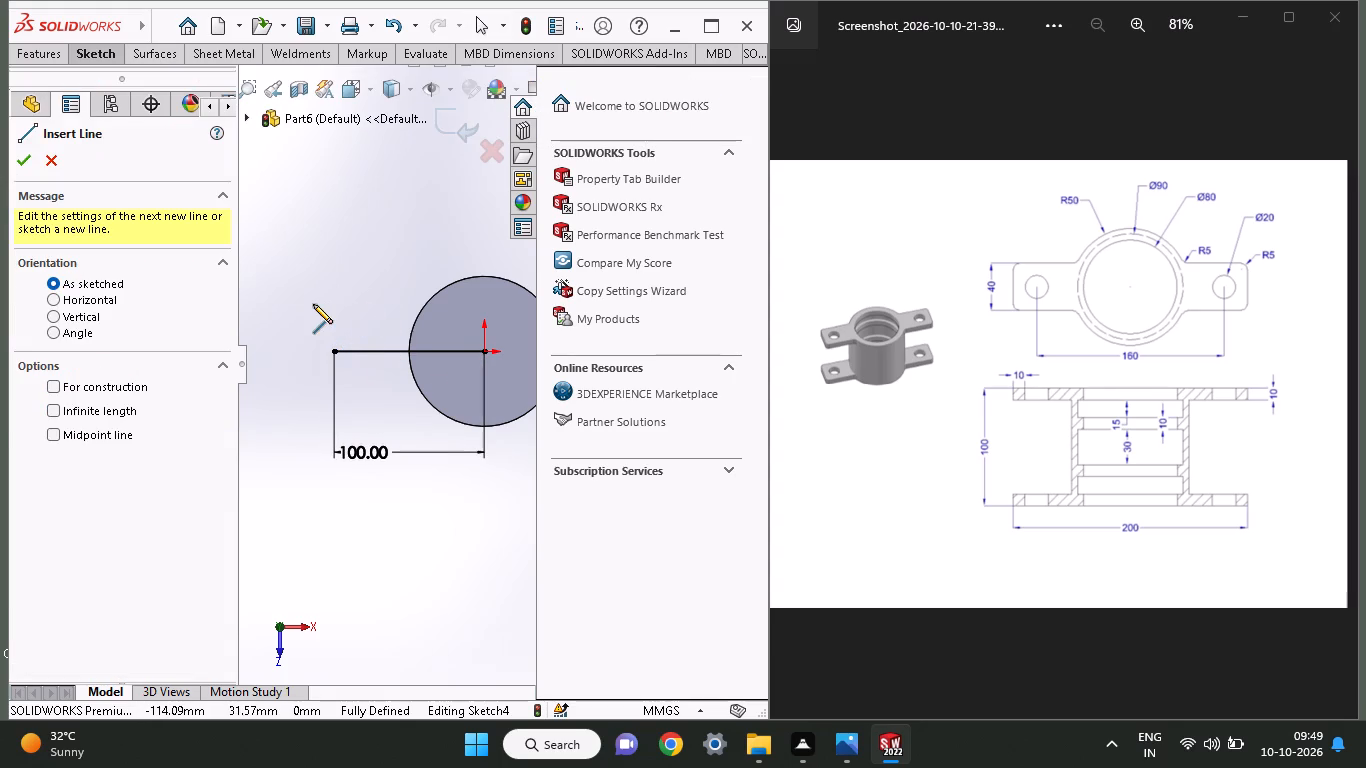
left_click(452, 301)
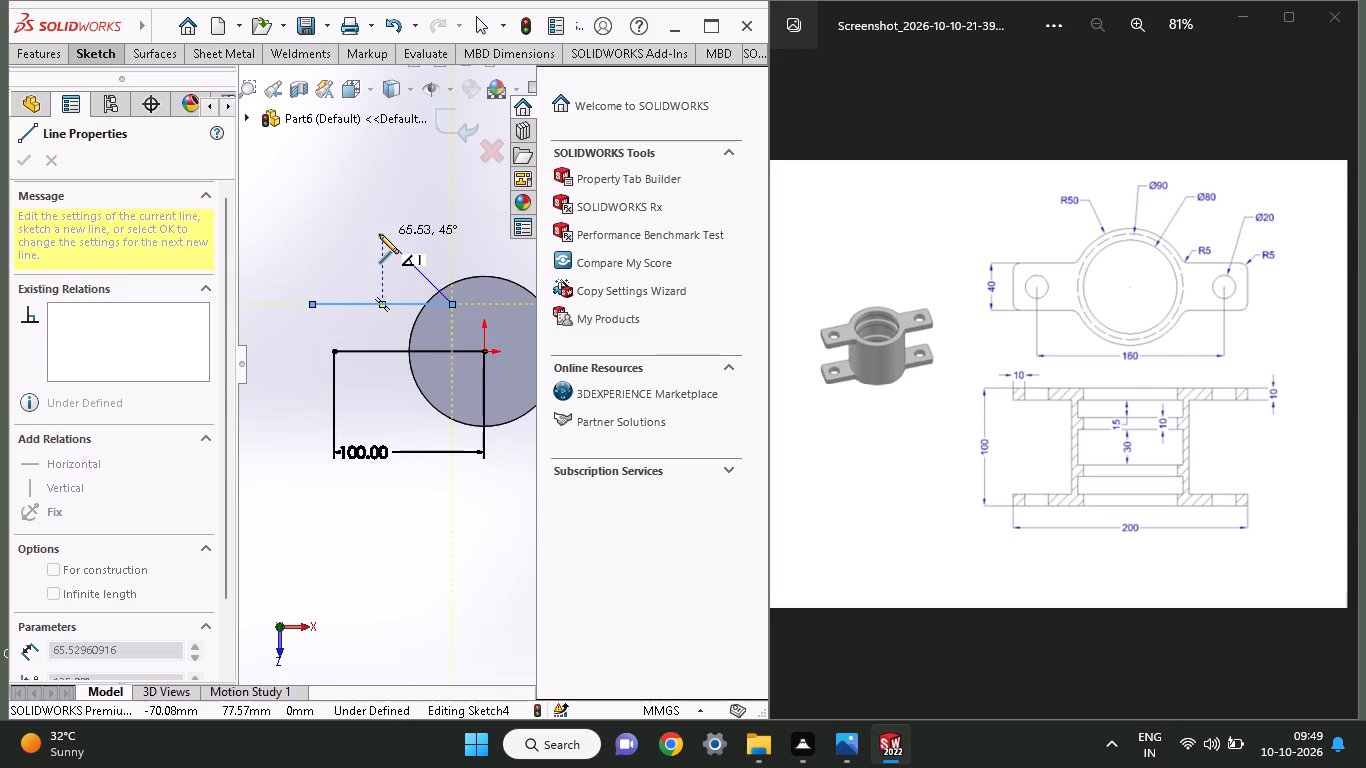
right_click(379, 234)
left_click(409, 252)
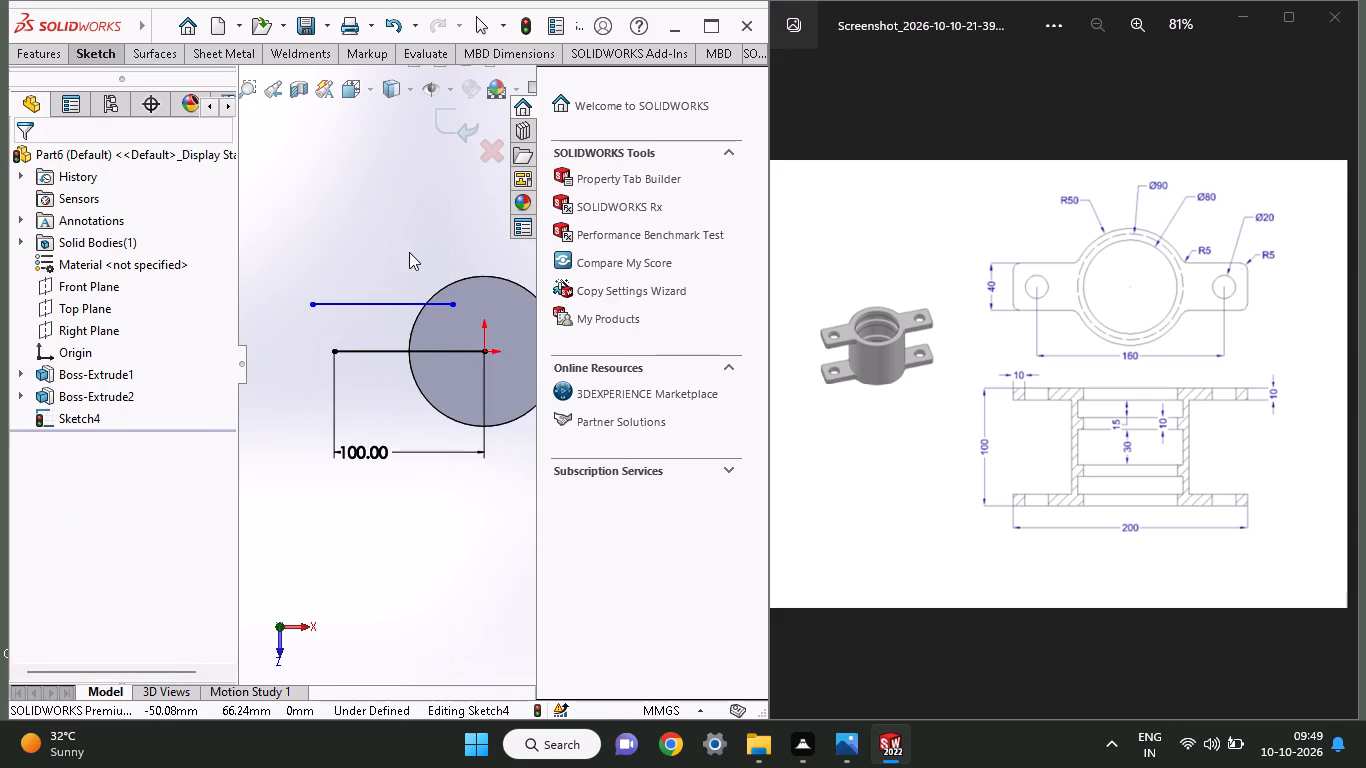
Draw a second horizontal line about 93 mm long below the centre line, starting inside the disc.
left_click(101, 51)
left_click(133, 89)
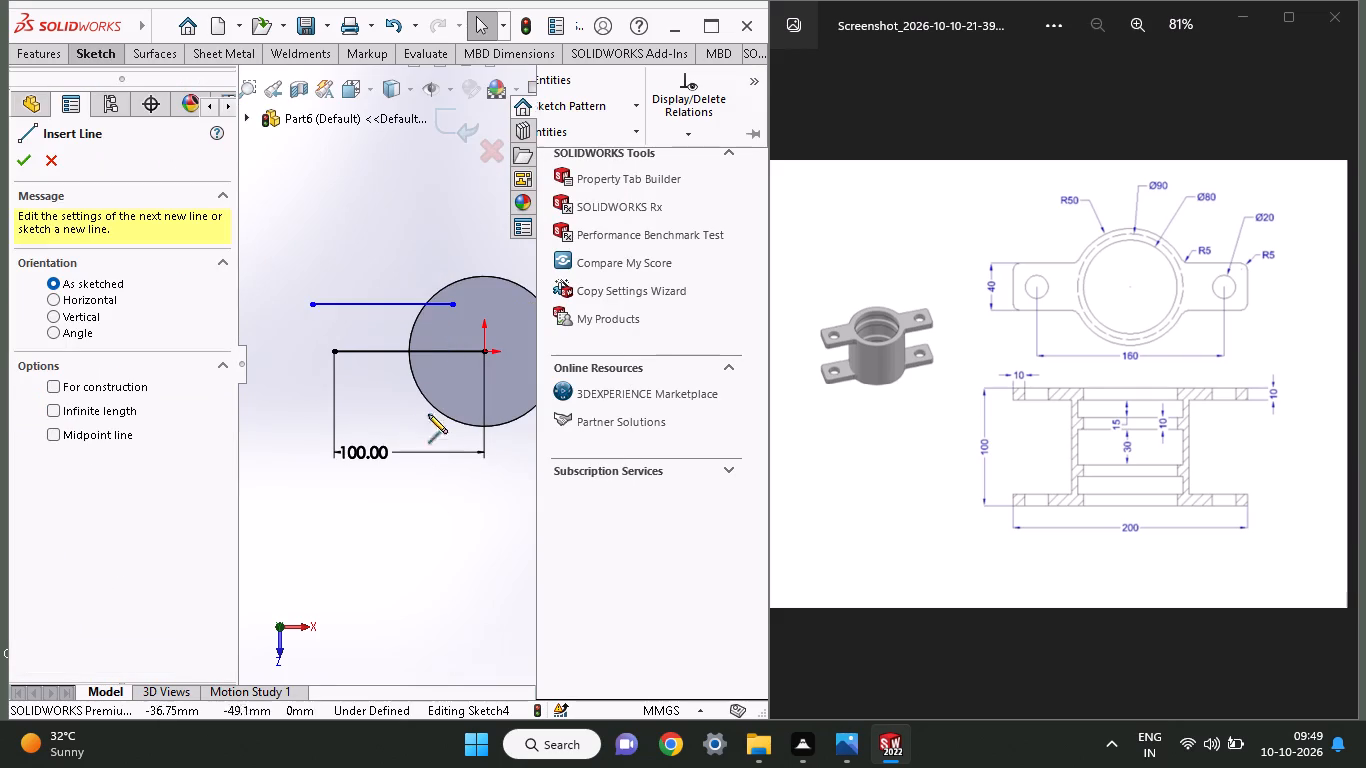
left_click(450, 388)
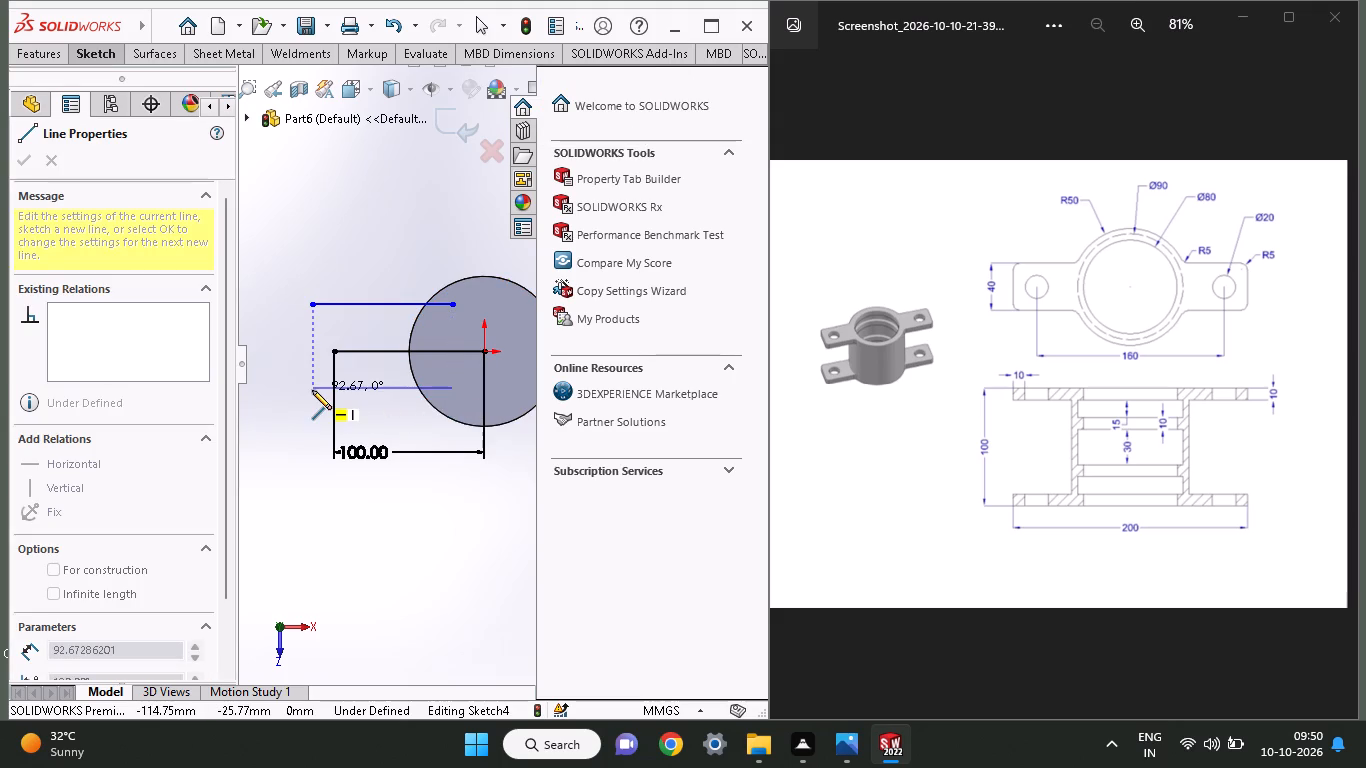
left_click(309, 390)
right_click(293, 353)
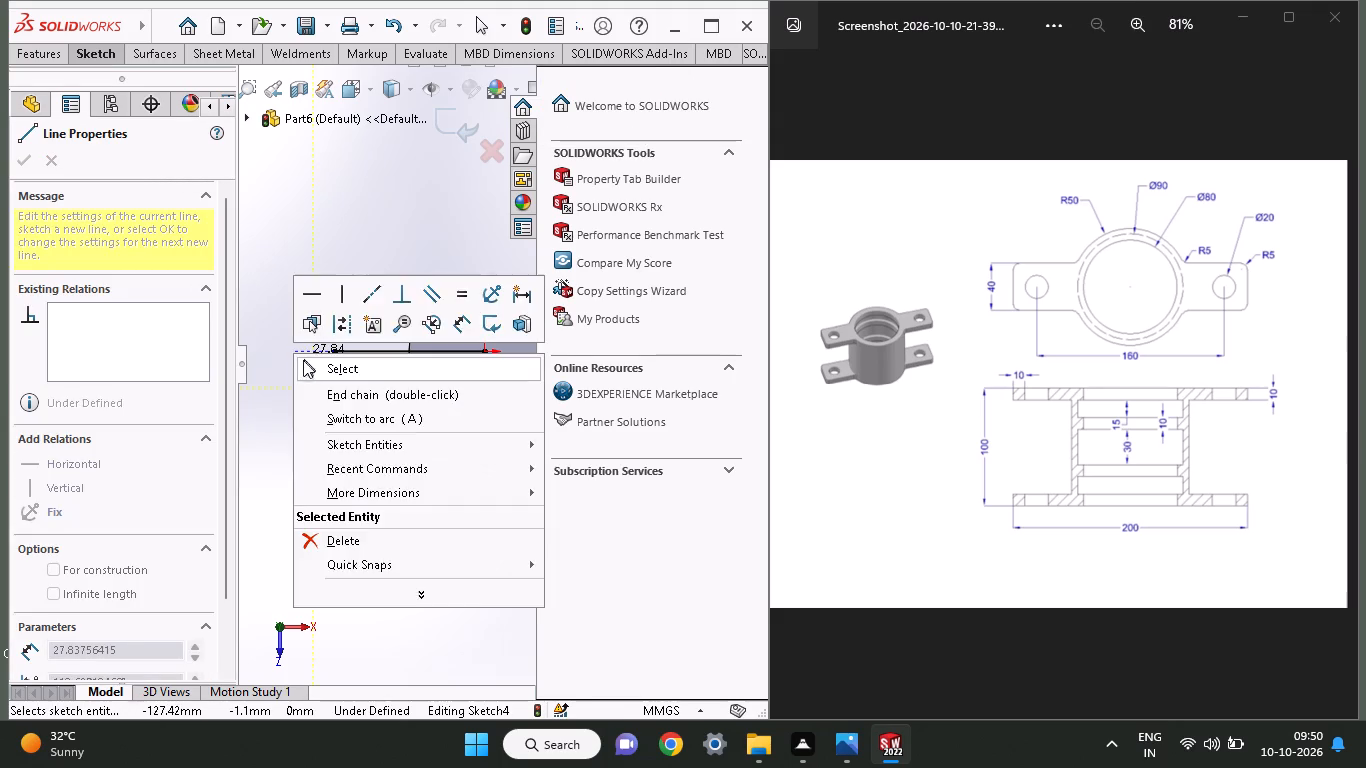
left_click(309, 362)
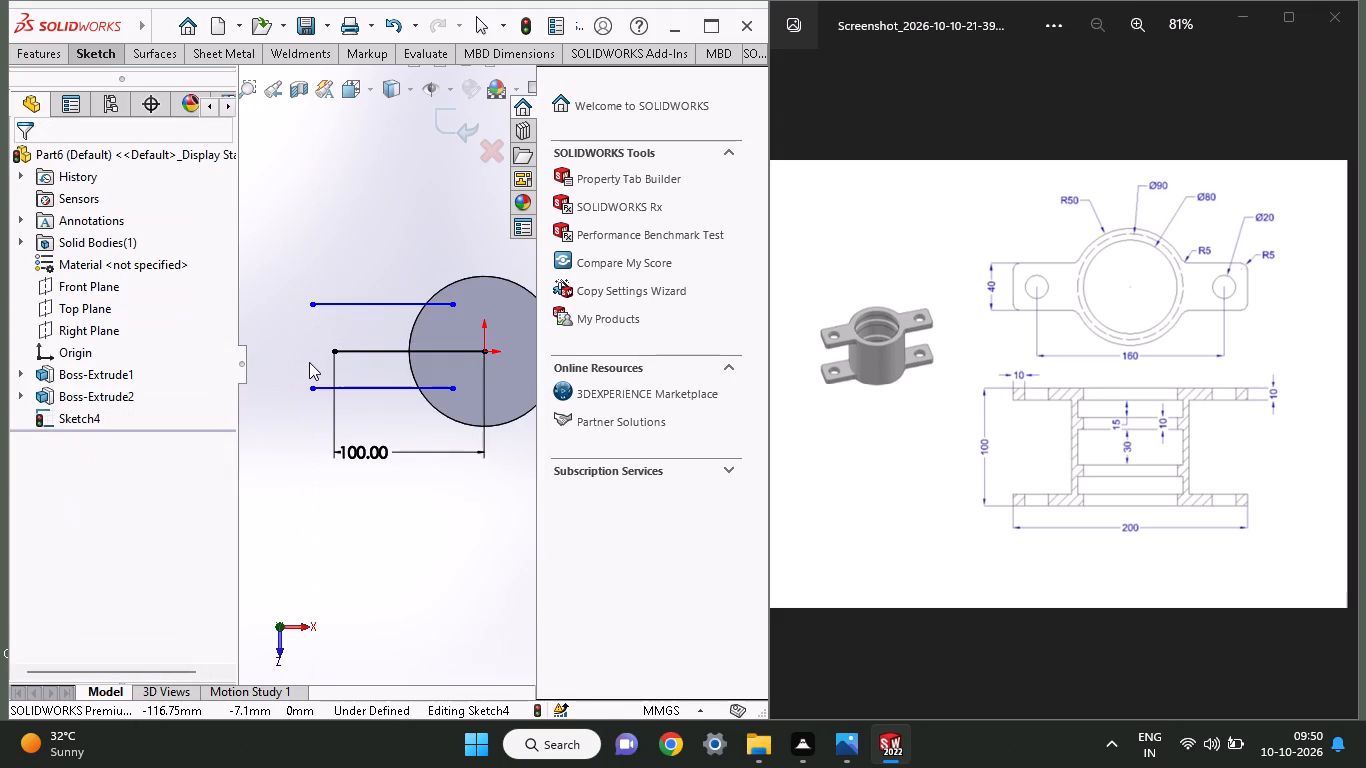
Dimension the vertical distance between the centre line's outer endpoint and the upper line's outer endpoint to 20 mm.
left_click(111, 52)
left_click(97, 111)
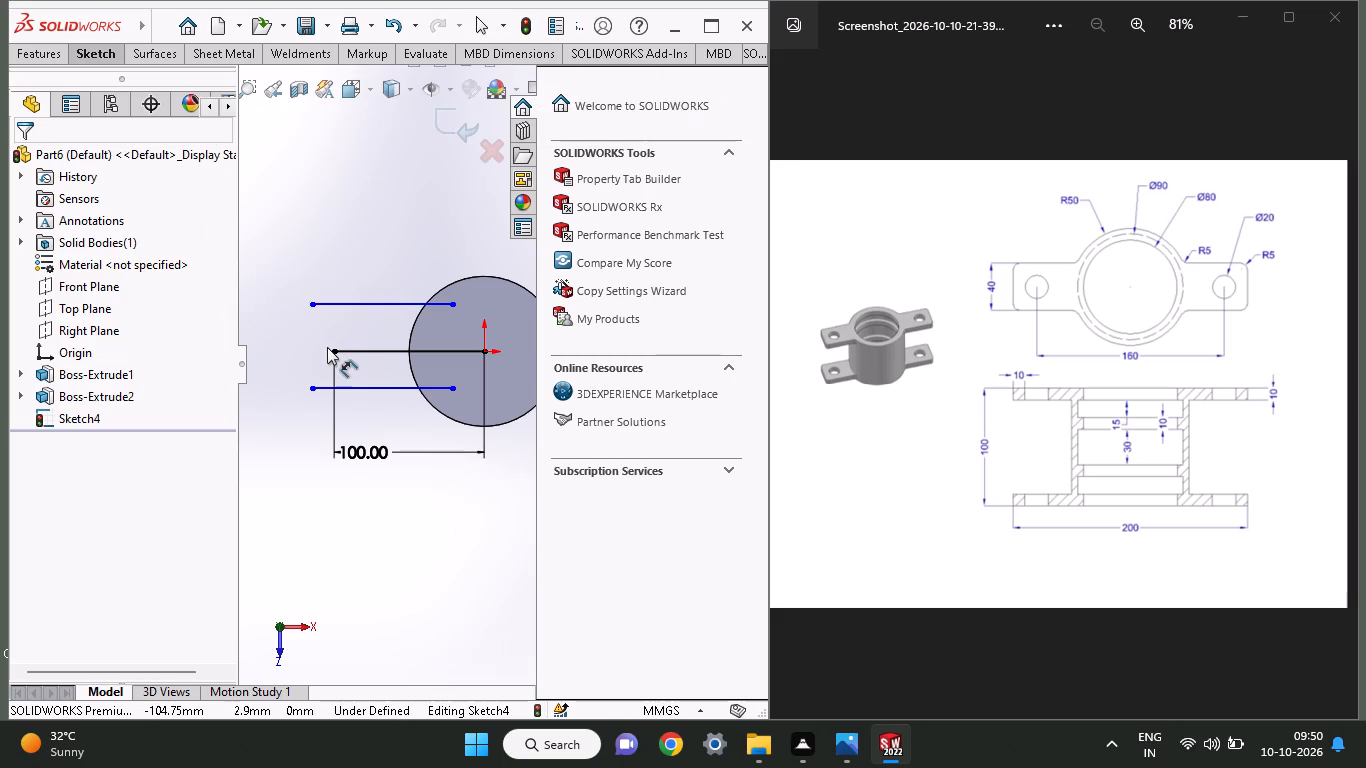
left_click(337, 349)
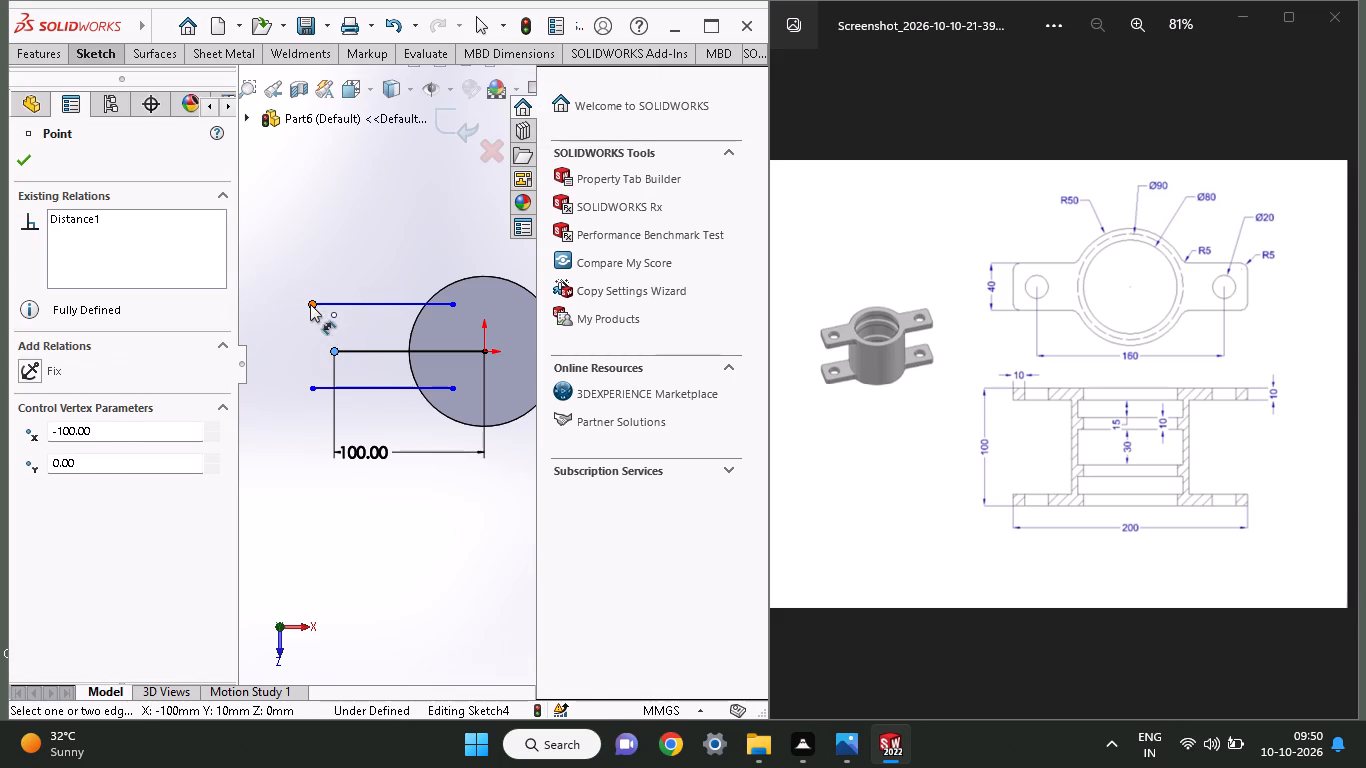
left_click(310, 304)
left_click(293, 320)
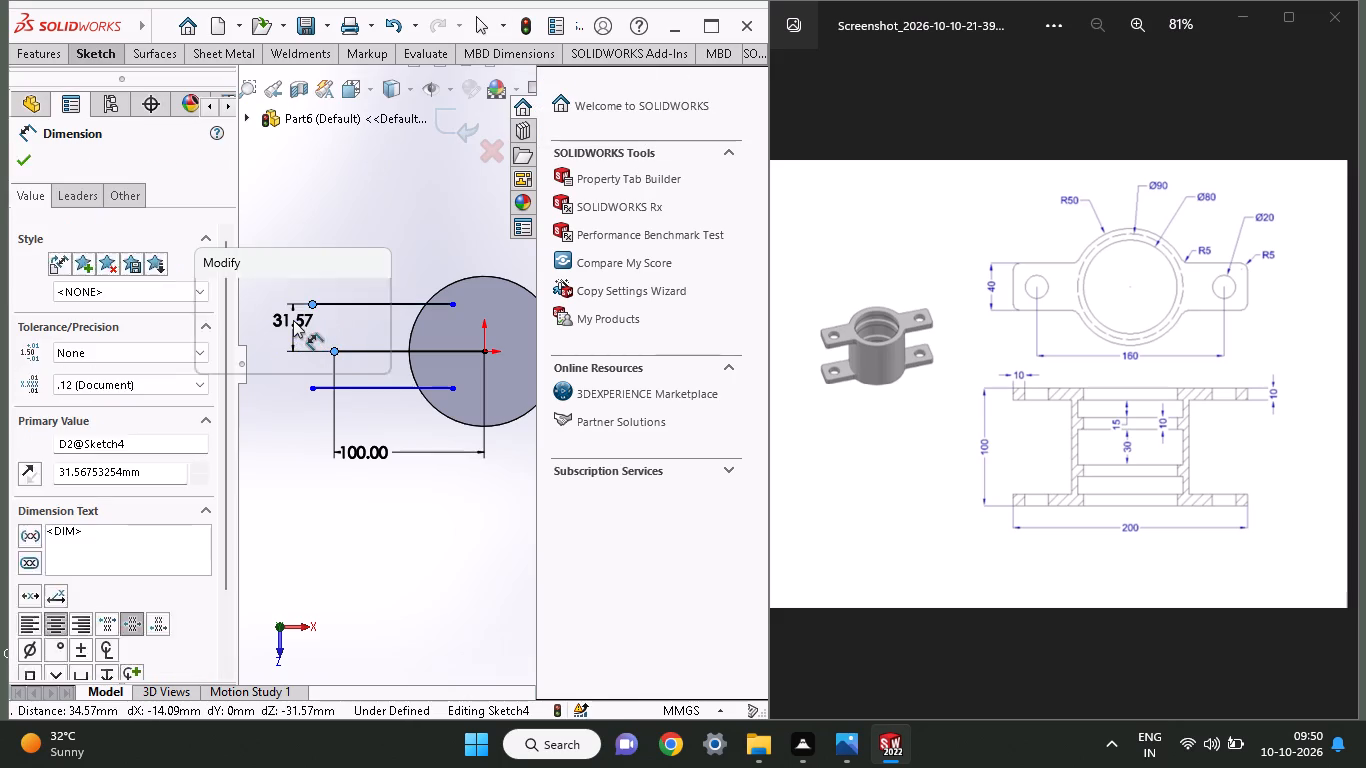
type("20")
key("Return")
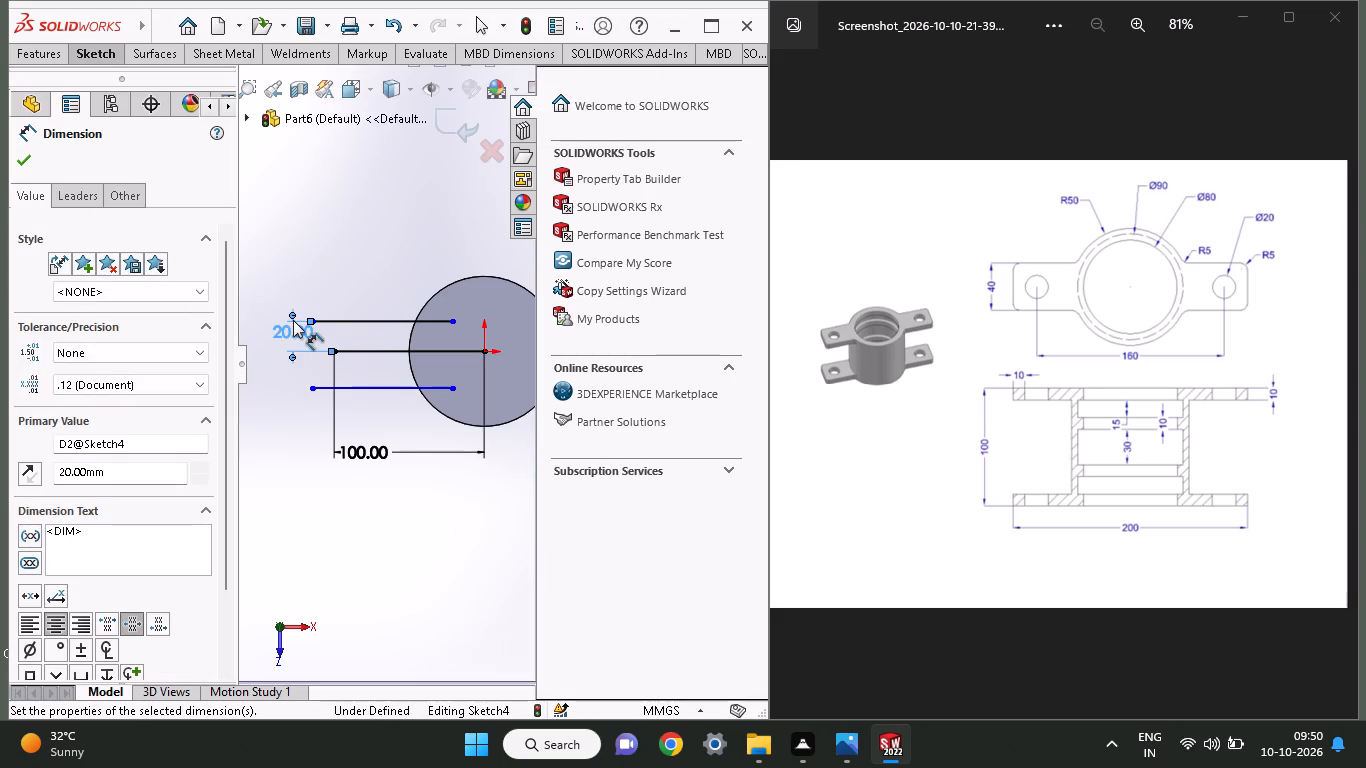
left_click(47, 127)
left_click(13, 159)
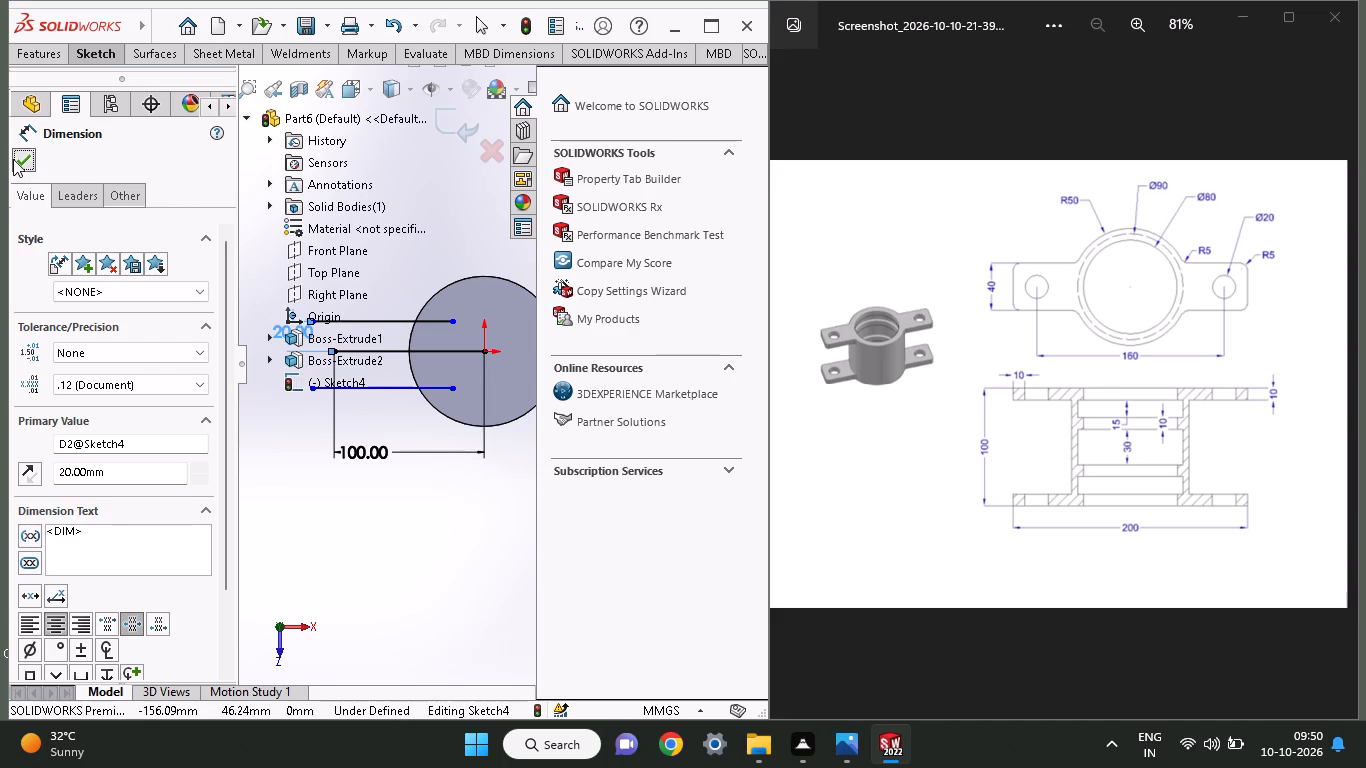
Dimension the vertical distance between the centre line's outer endpoint and the lower line's outer endpoint to 20 mm.
left_click(96, 46)
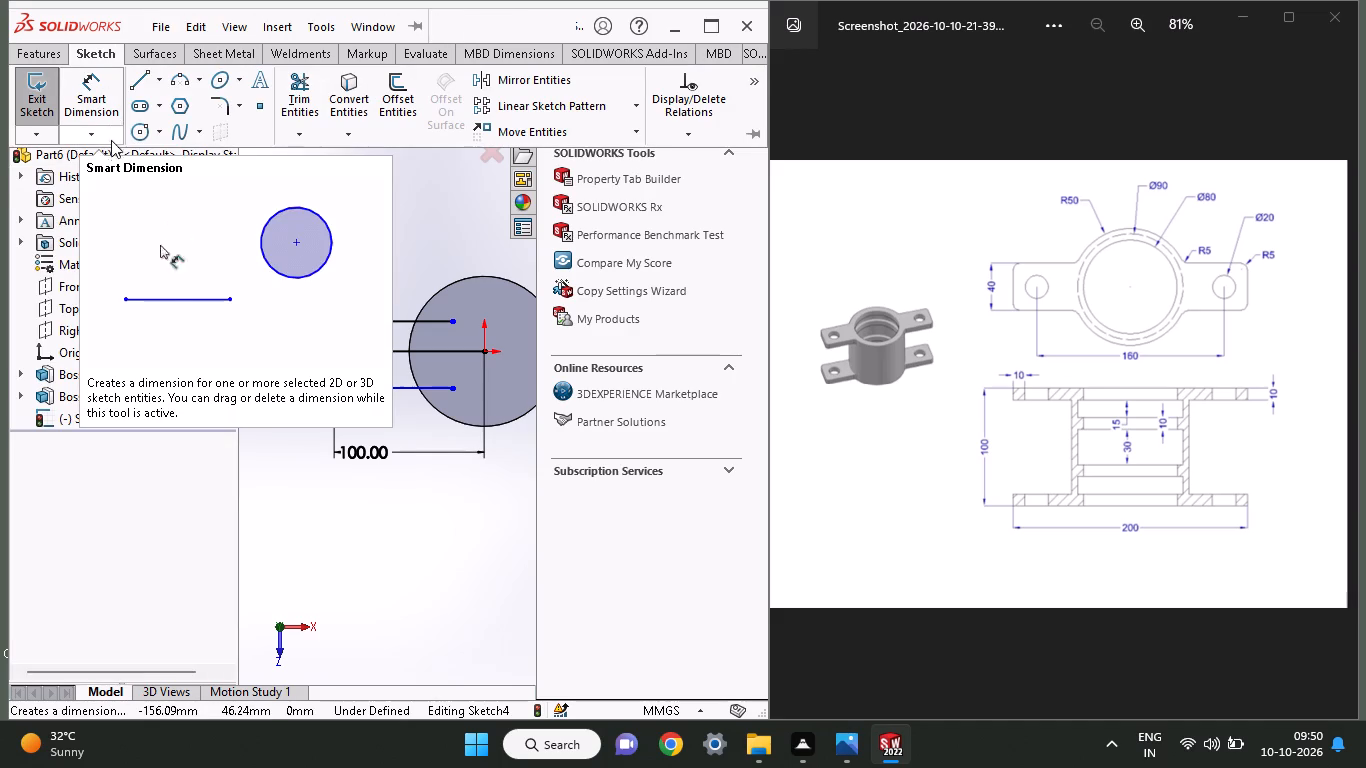
left_click(109, 92)
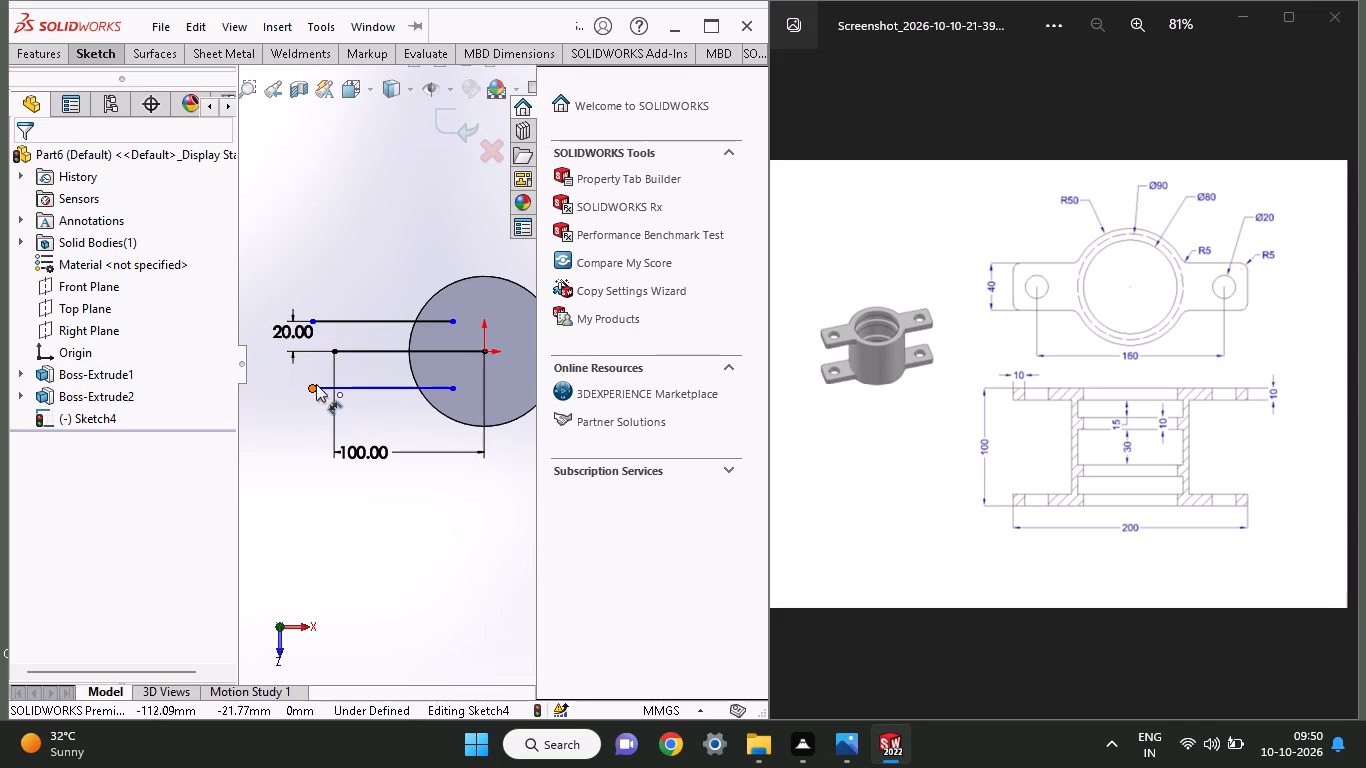
left_click(316, 384)
left_click(336, 347)
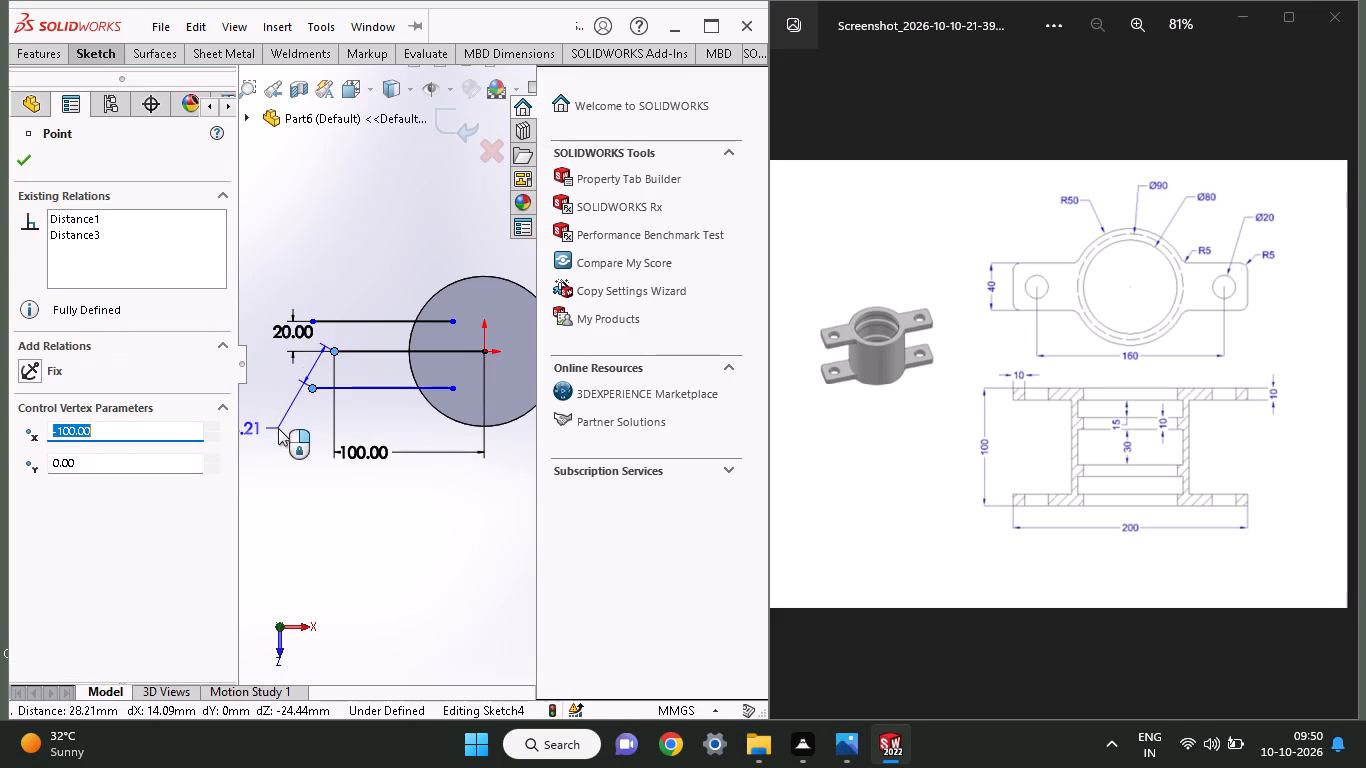
left_click(280, 387)
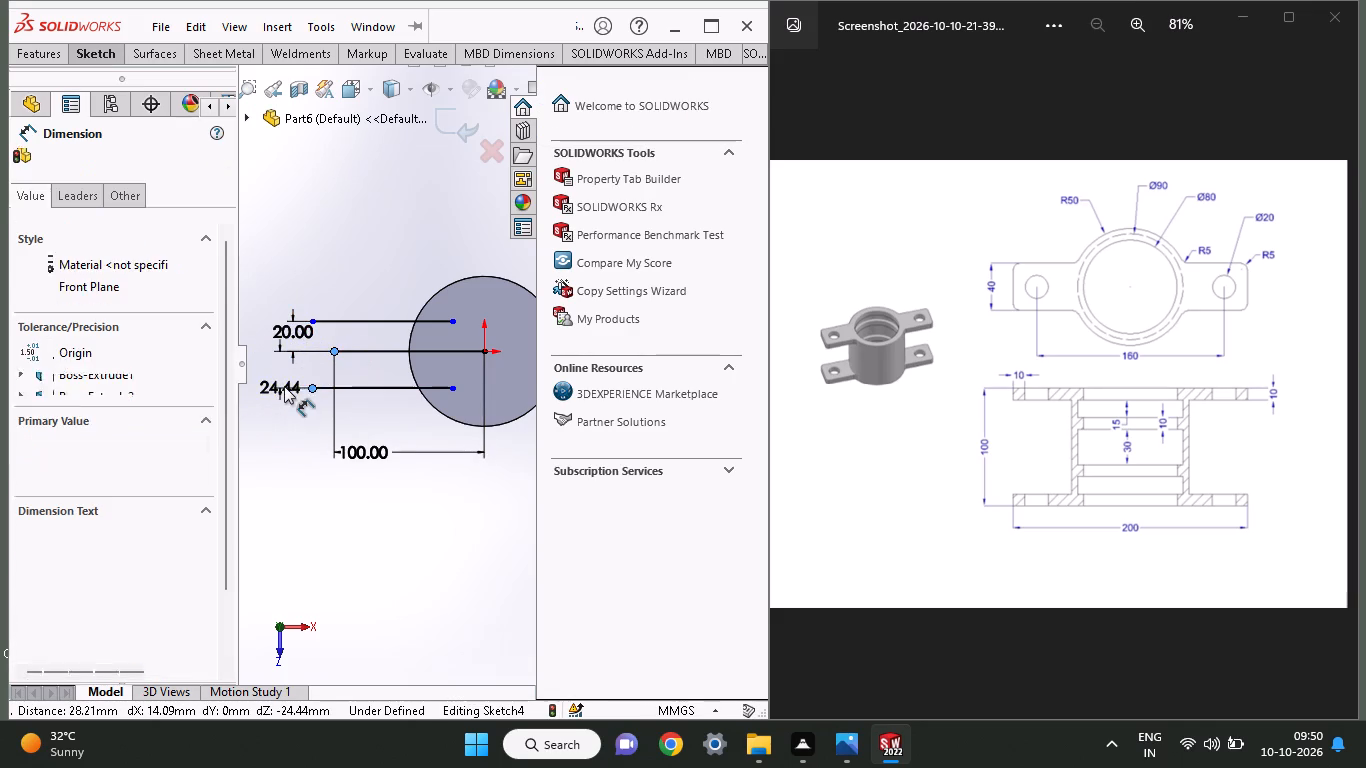
type("20")
key("Return")
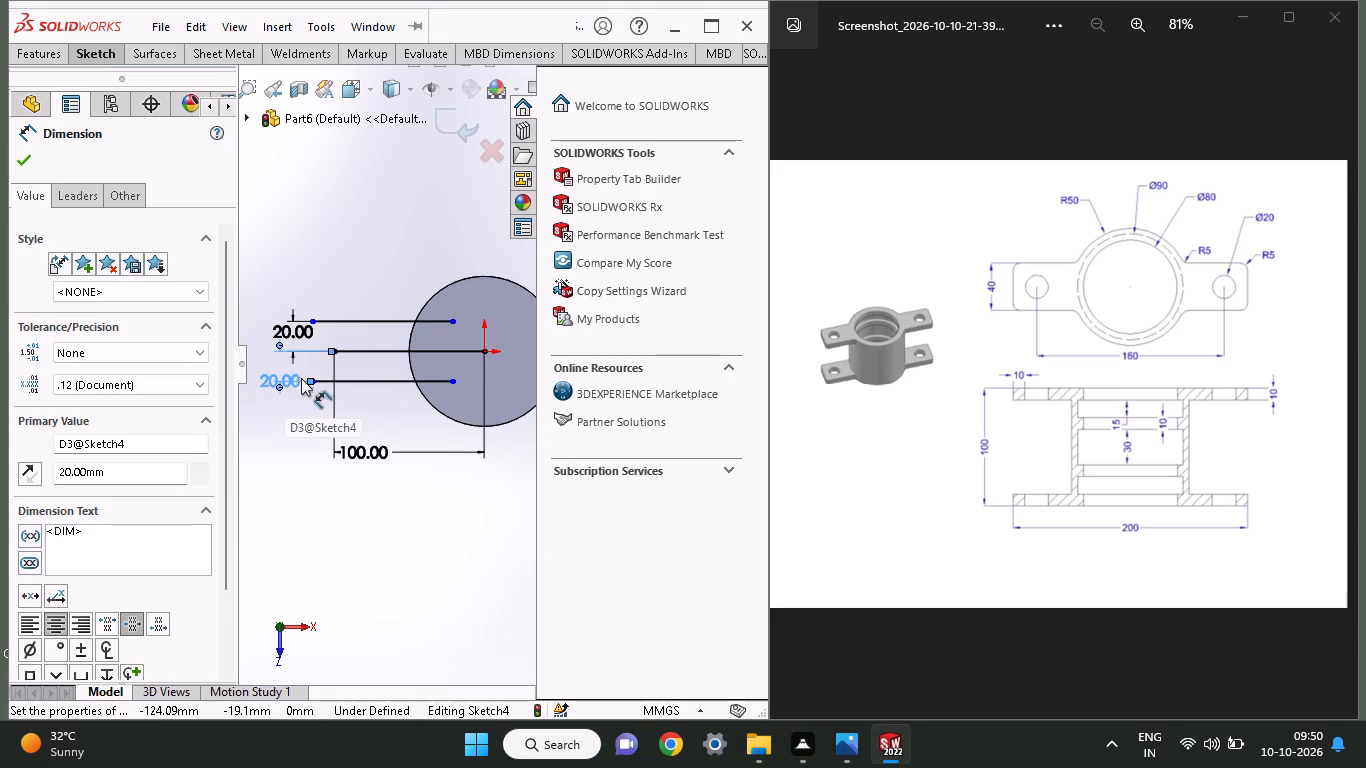
Draw vertical lines through the centre line's outer endpoint, extending past both the upper and lower horizontal lines.
left_click(87, 50)
left_click(140, 82)
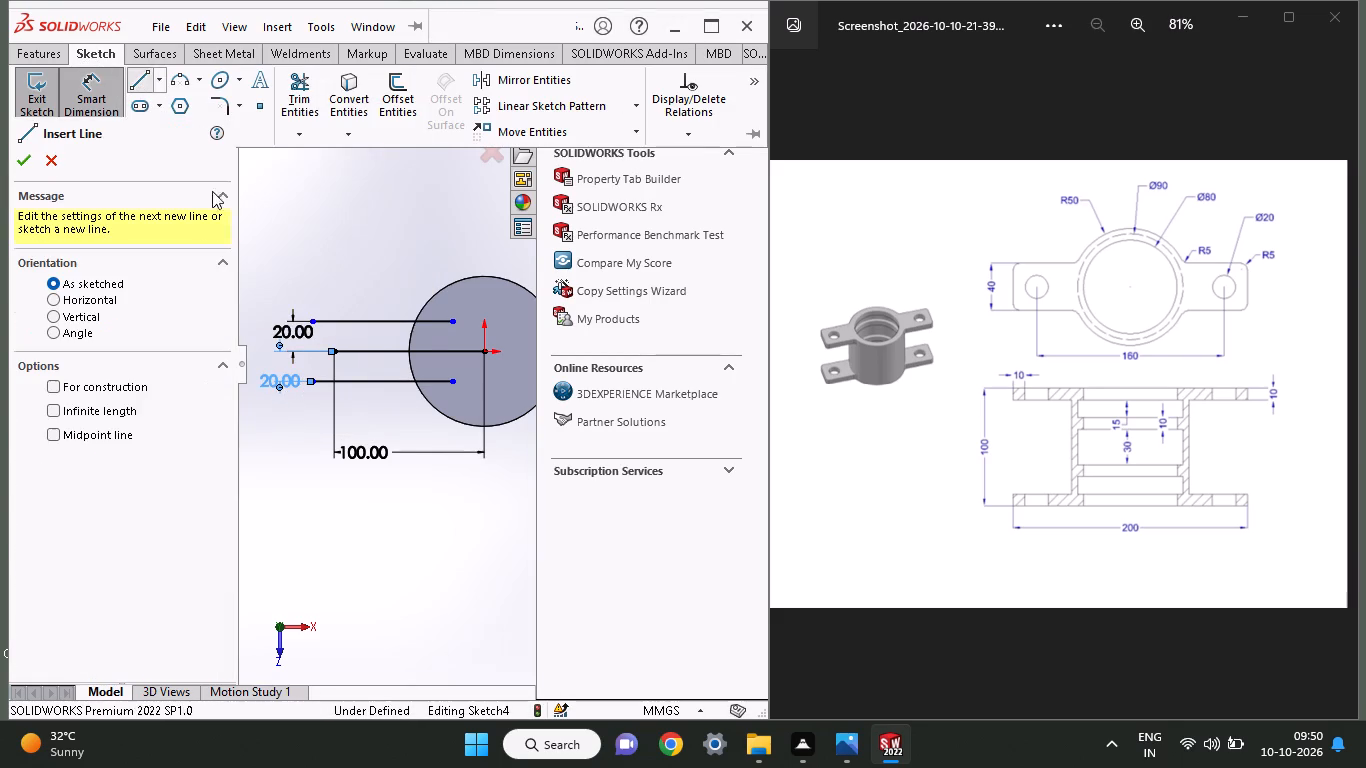
left_click(339, 351)
left_click(334, 273)
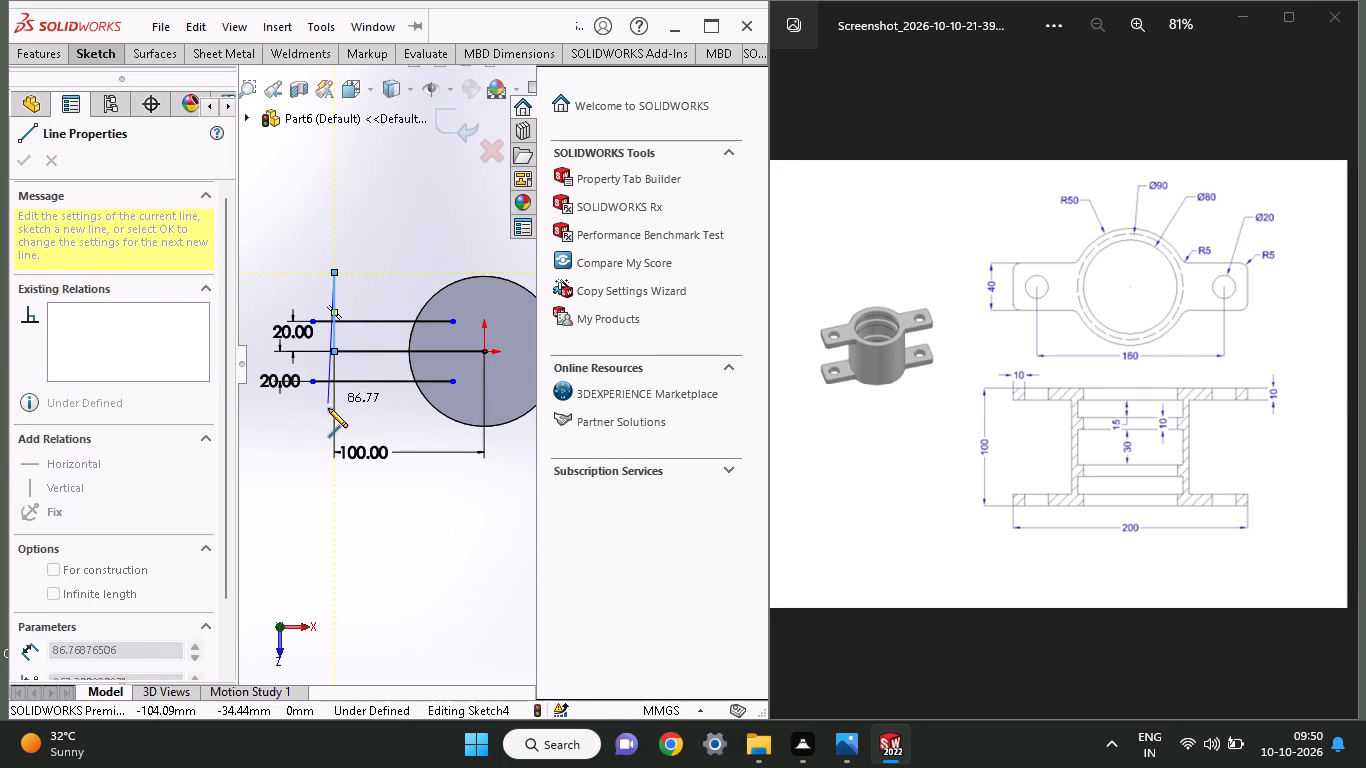
left_click(333, 414)
right_click(299, 418)
left_click(336, 443)
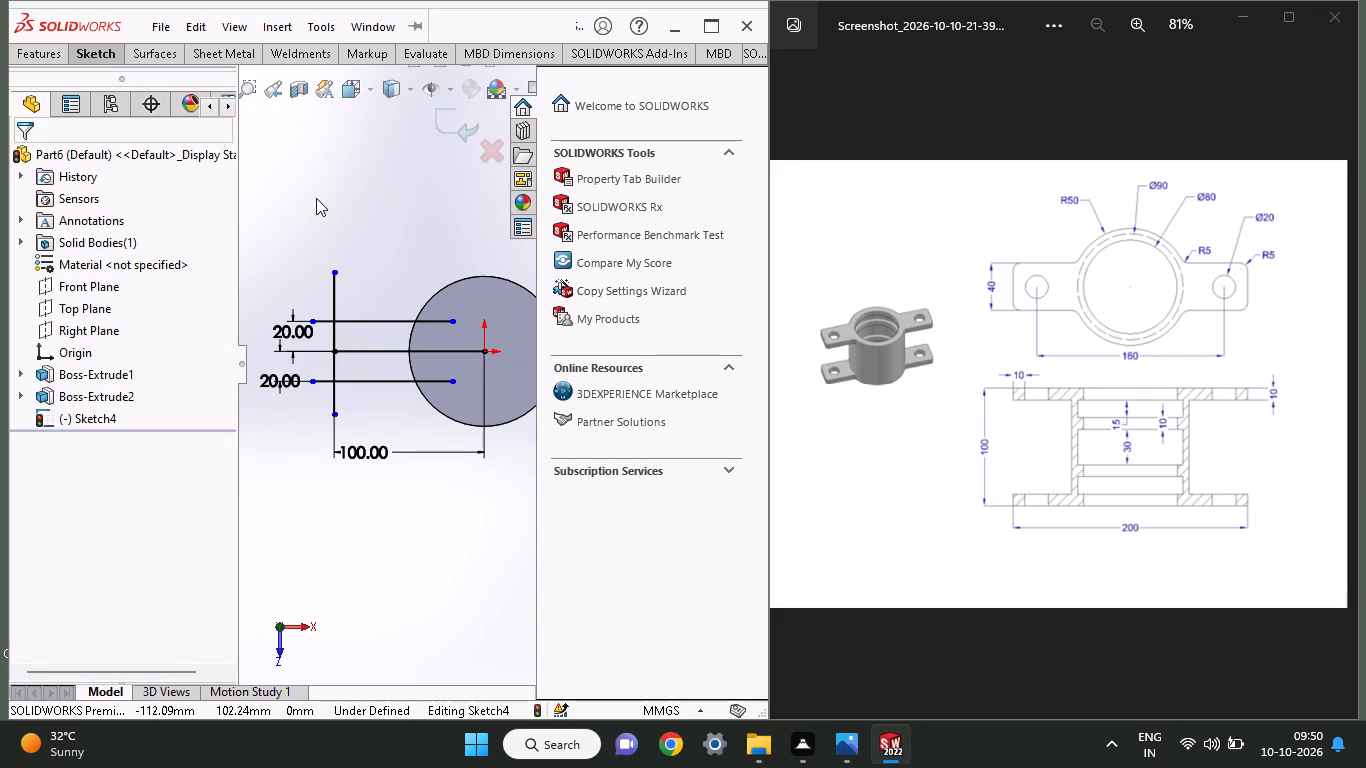
Power-trim the part of the vertical line that projects above the upper horizontal line.
left_click(117, 64)
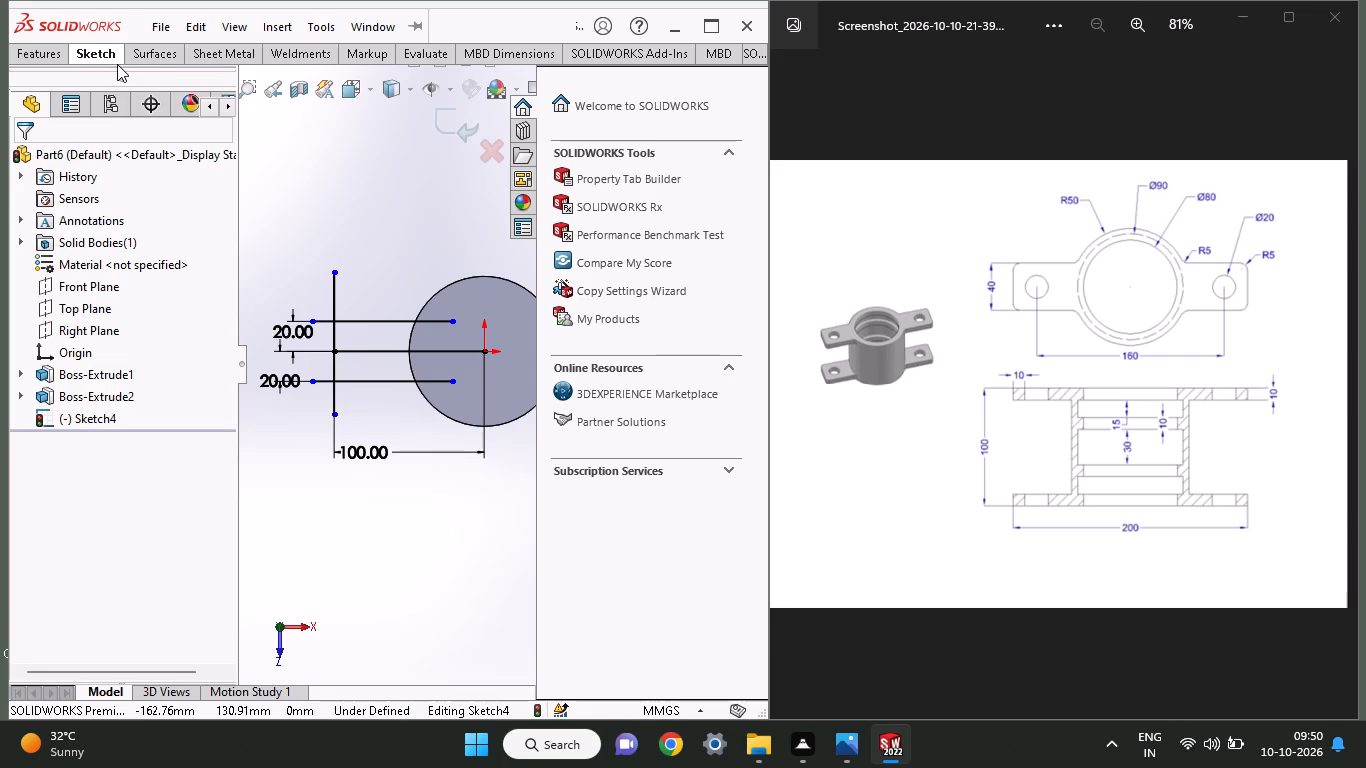
left_click(311, 118)
left_click_drag(351, 293, 322, 292)
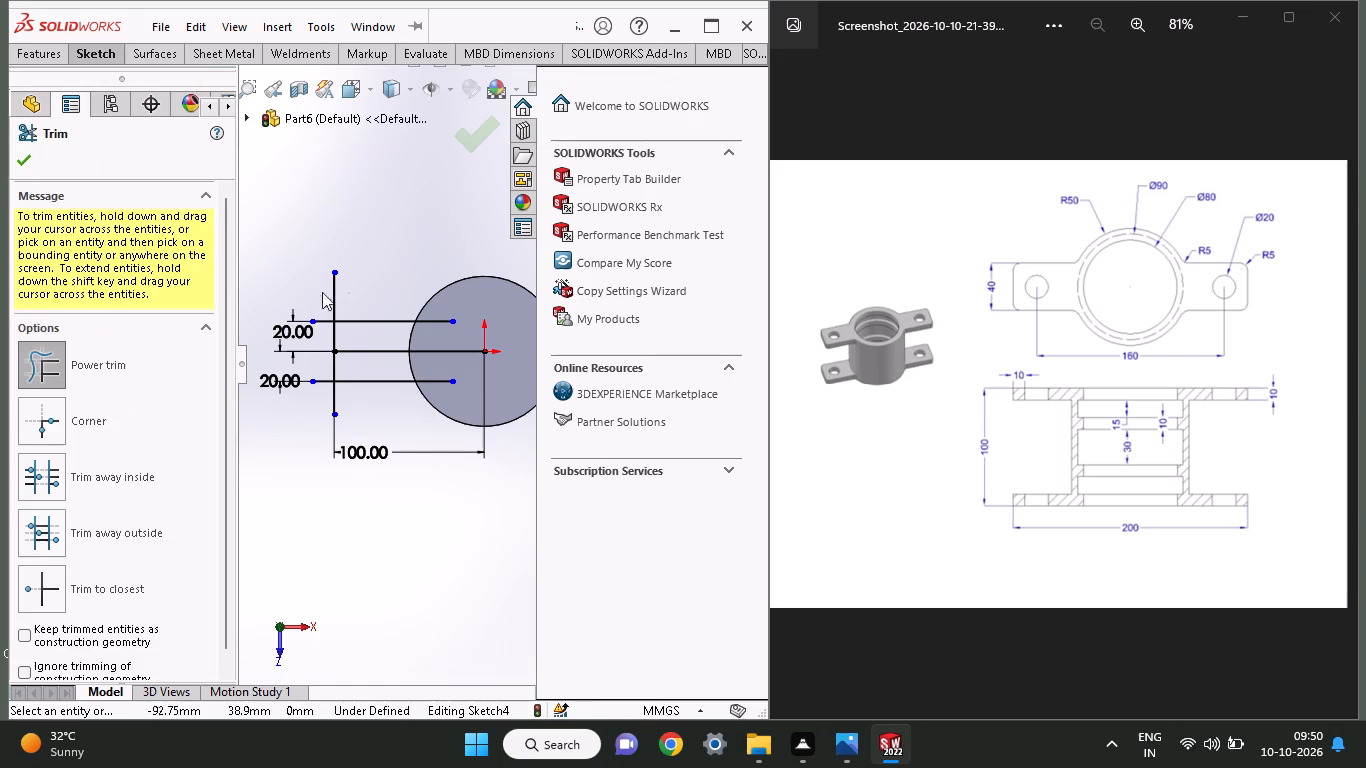
left_click_drag(322, 292, 304, 288)
left_click(30, 166)
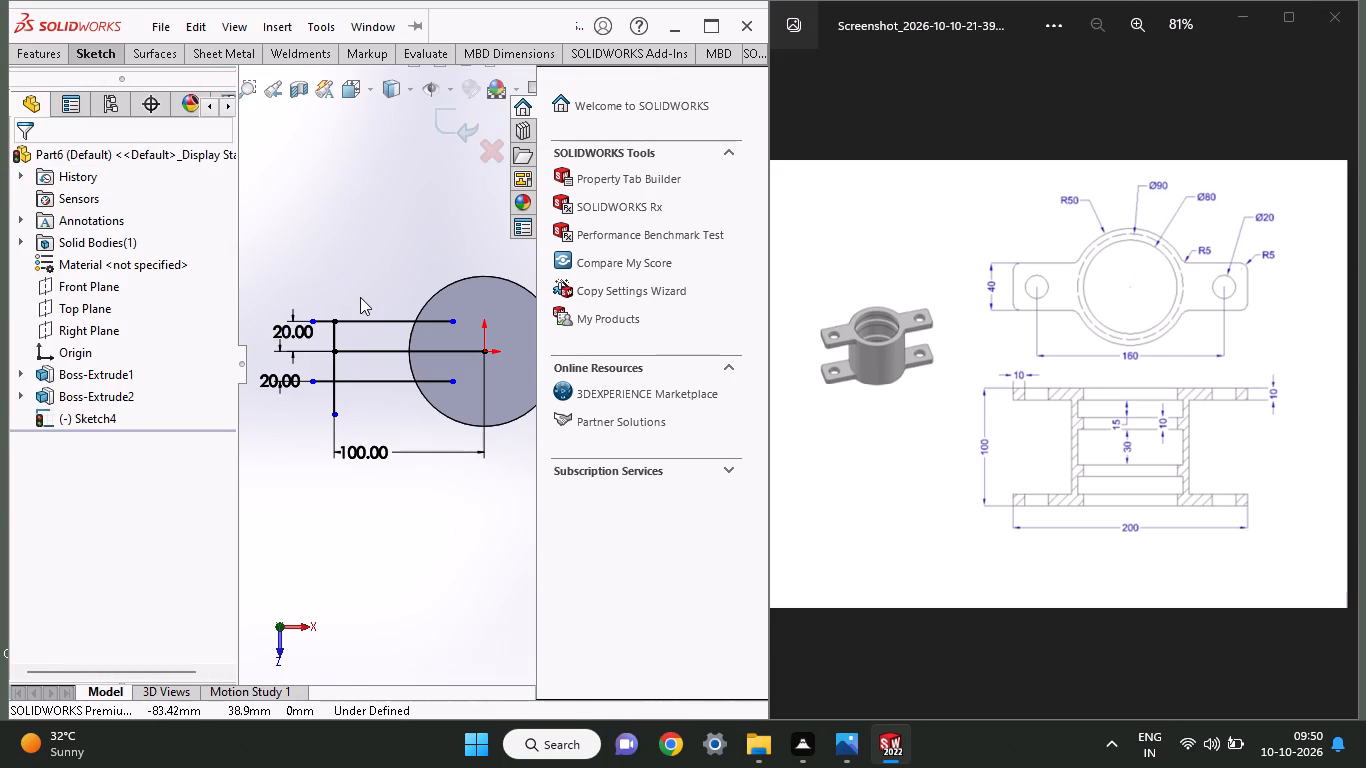
Sketch a circle of 50 mm radius centred on the origin, over the edge of the round body.
left_click(117, 58)
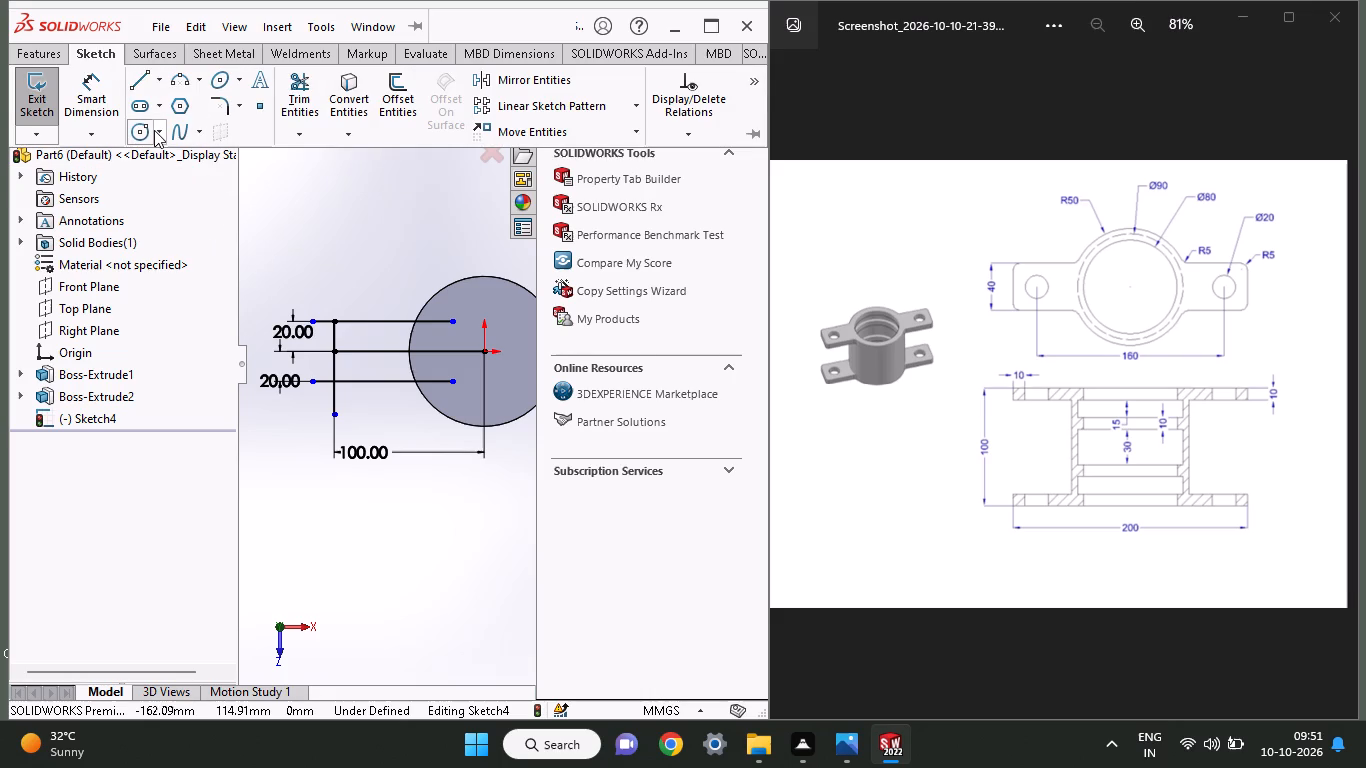
left_click(146, 130)
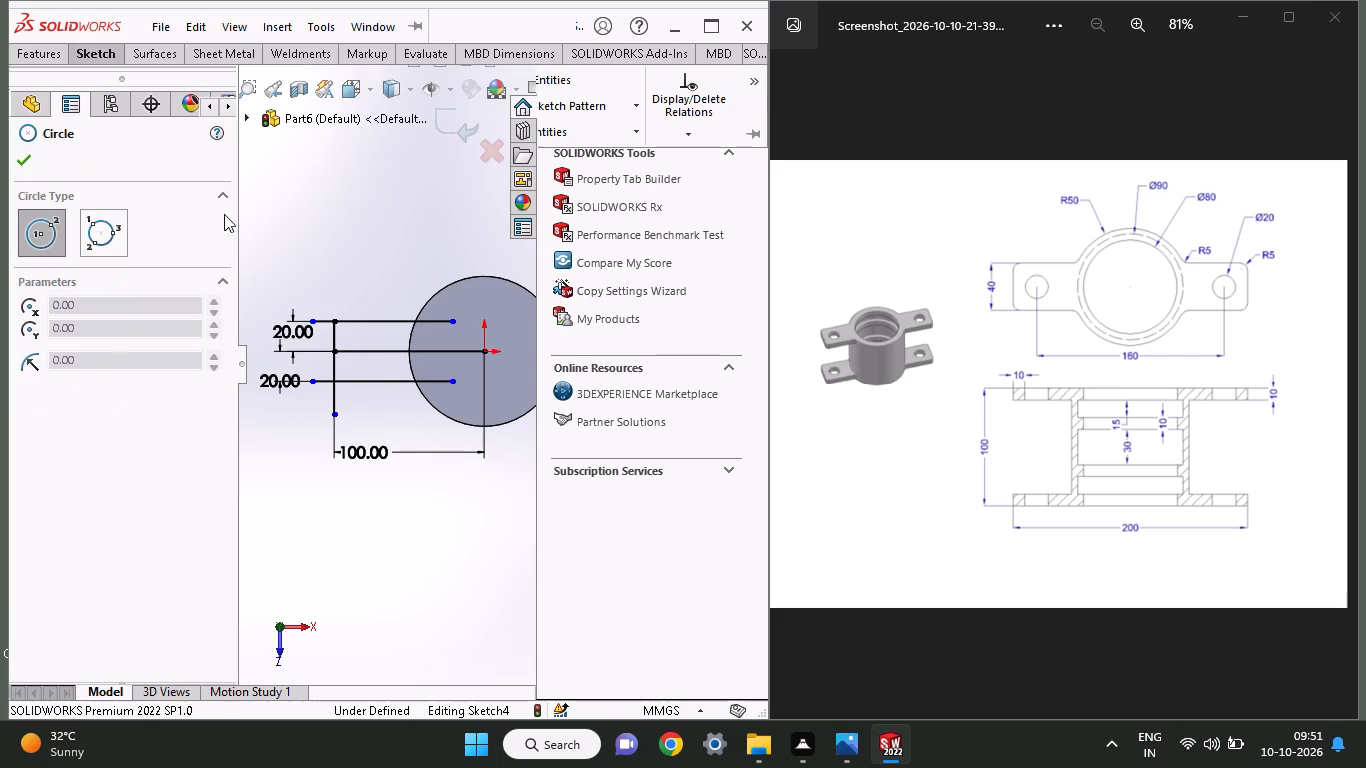
left_click(485, 347)
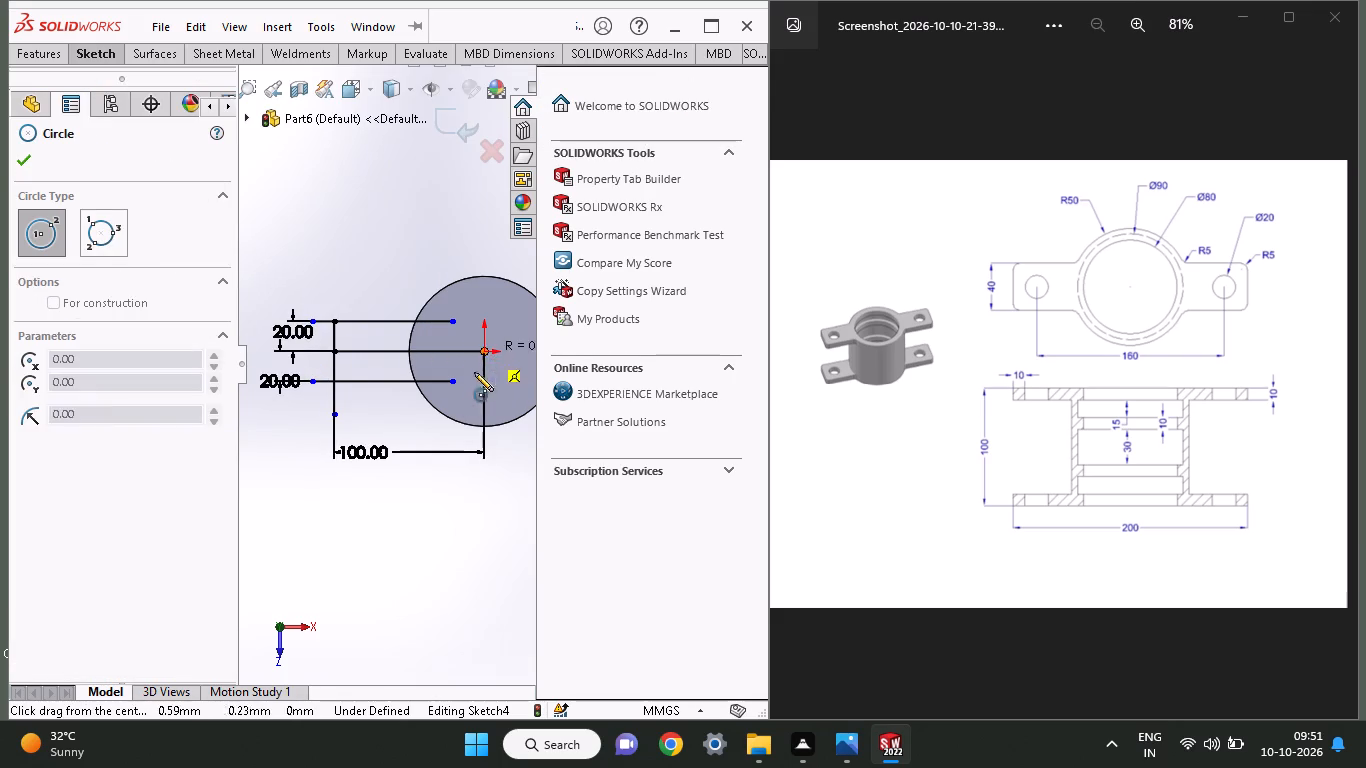
left_click(436, 407)
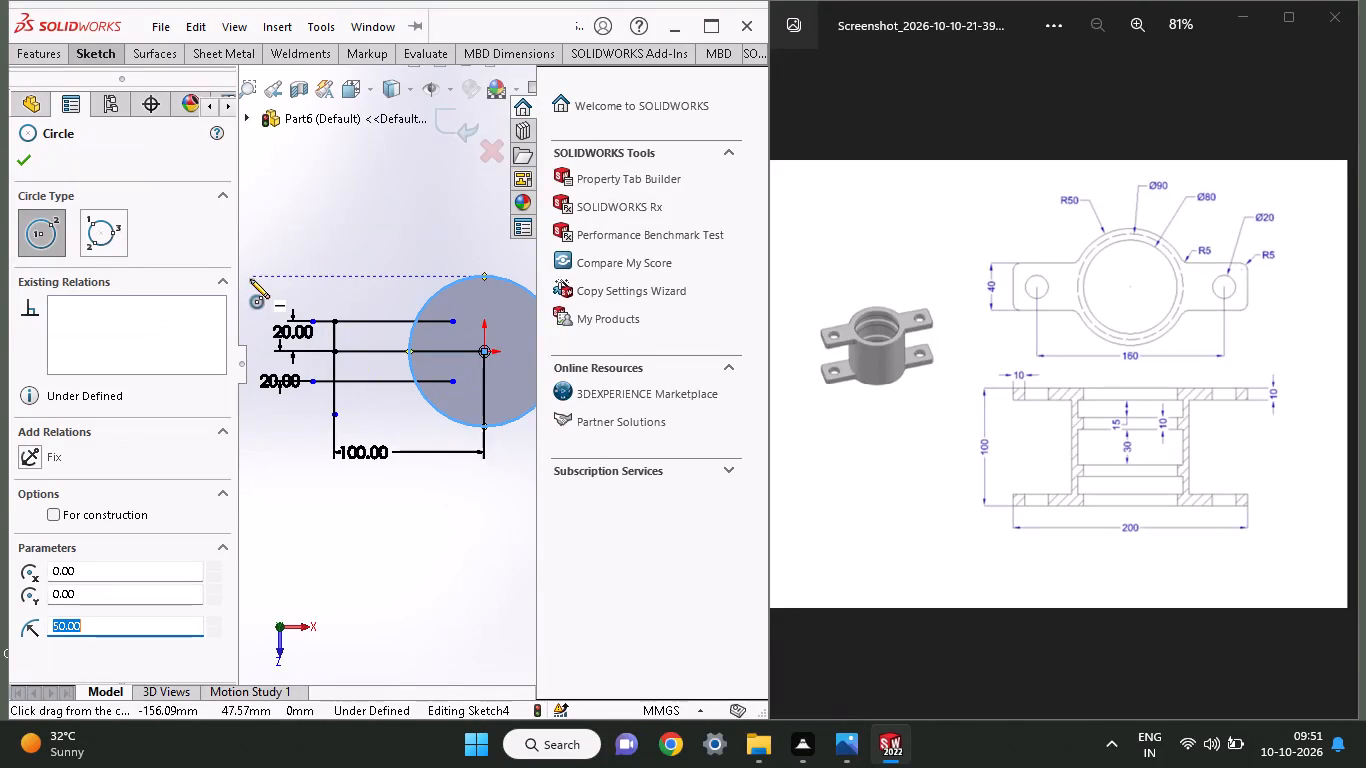
left_click(23, 161)
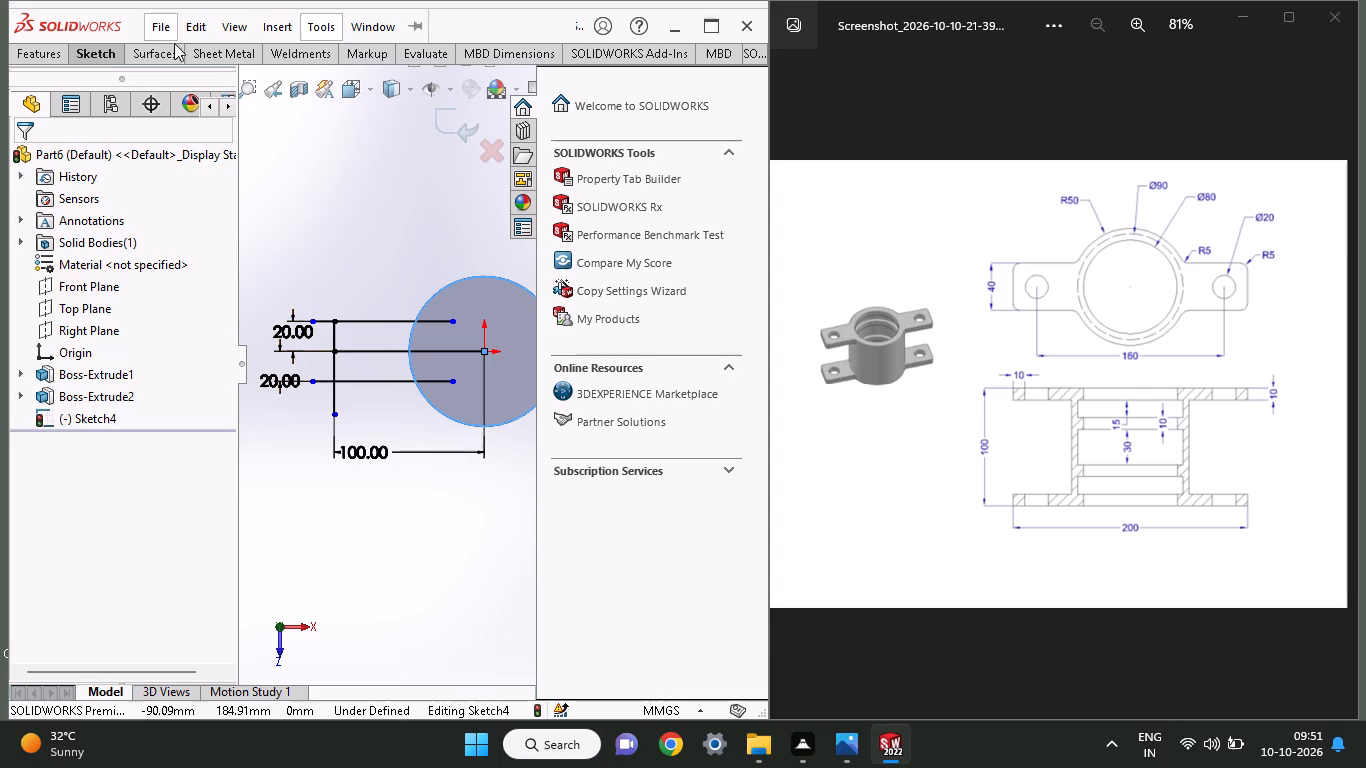
Power-trim the portion of the ear's upper horizontal line that lies inside the circle.
left_click(107, 50)
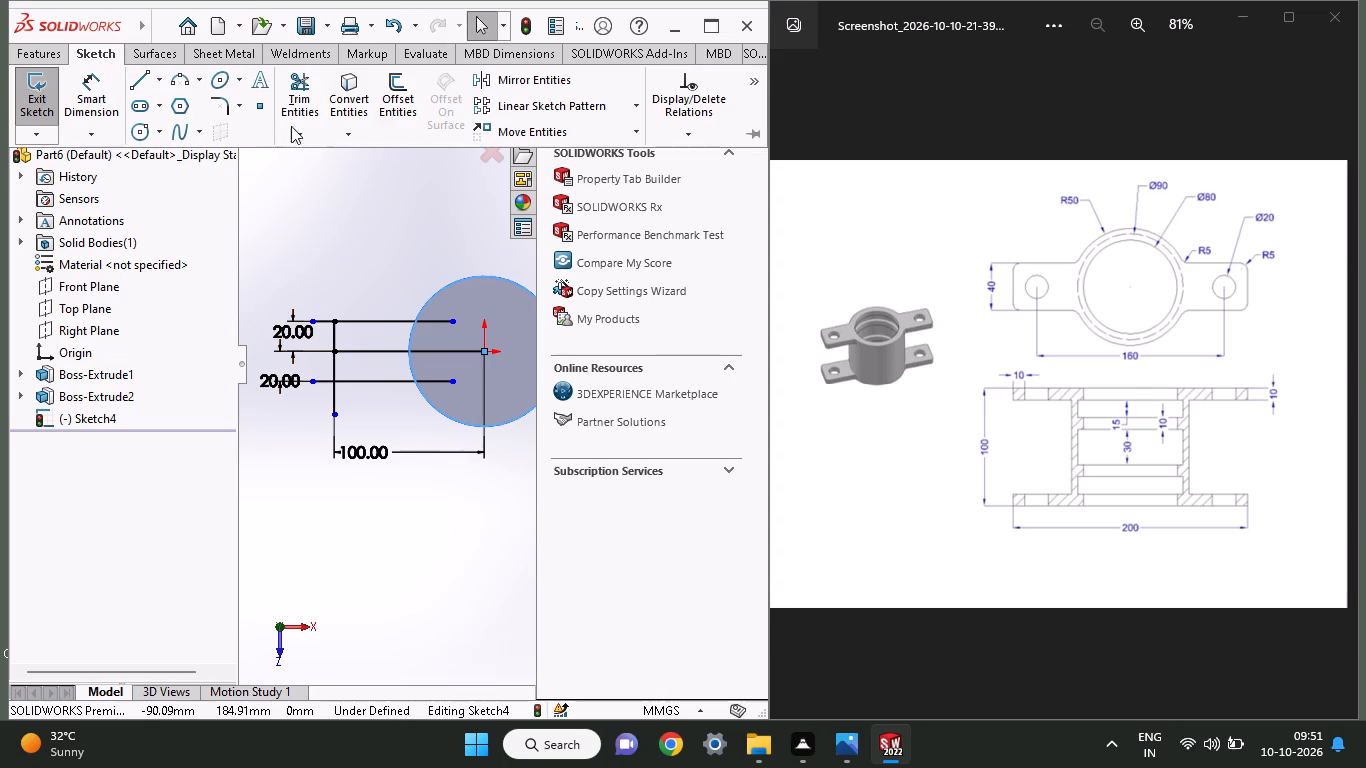
left_click(294, 106)
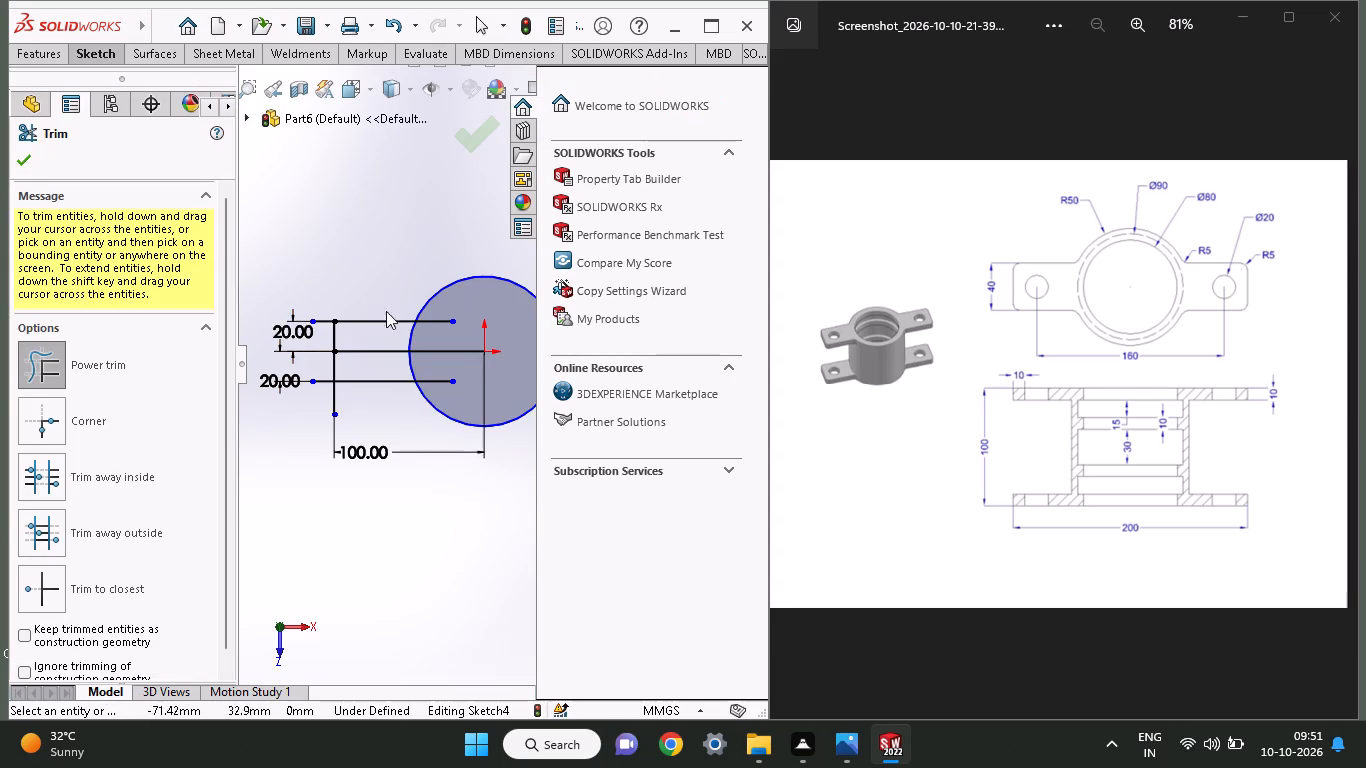
left_click_drag(448, 334, 448, 315)
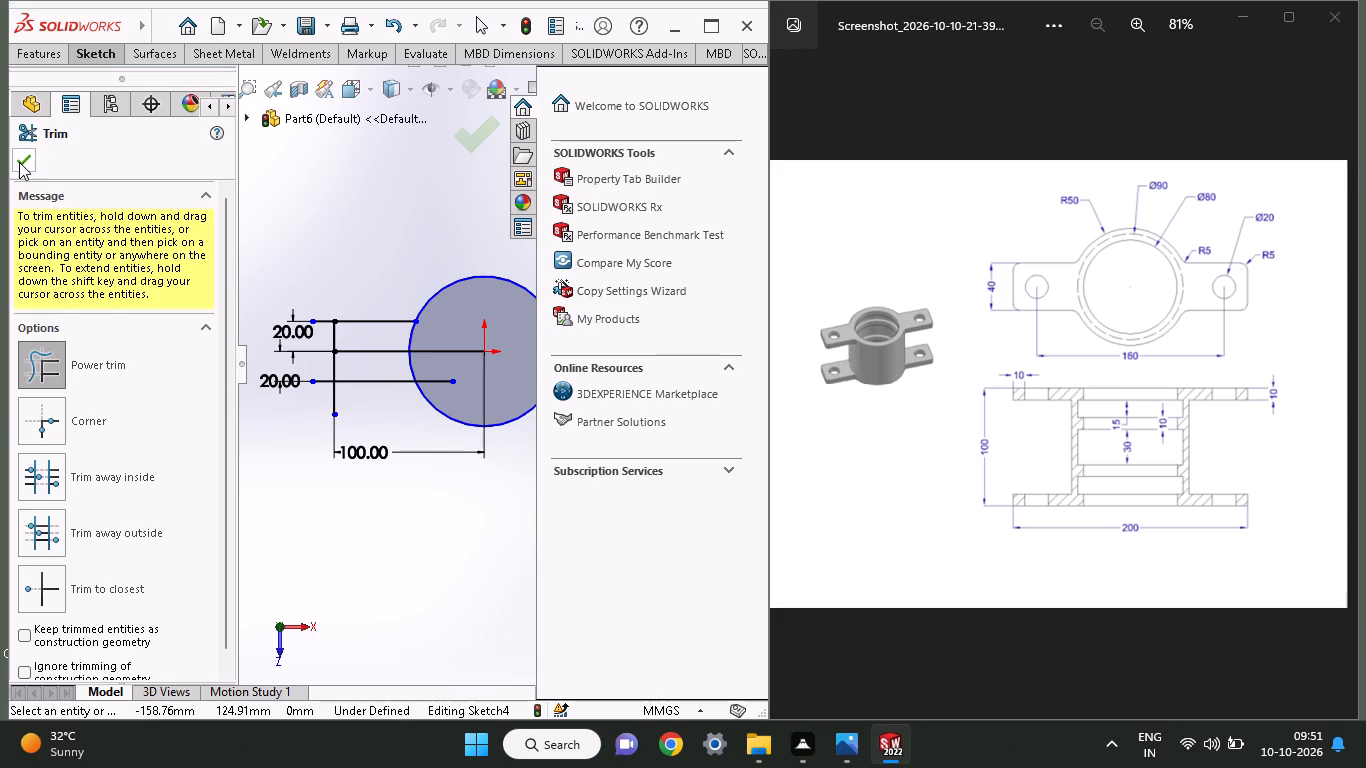
left_click(19, 162)
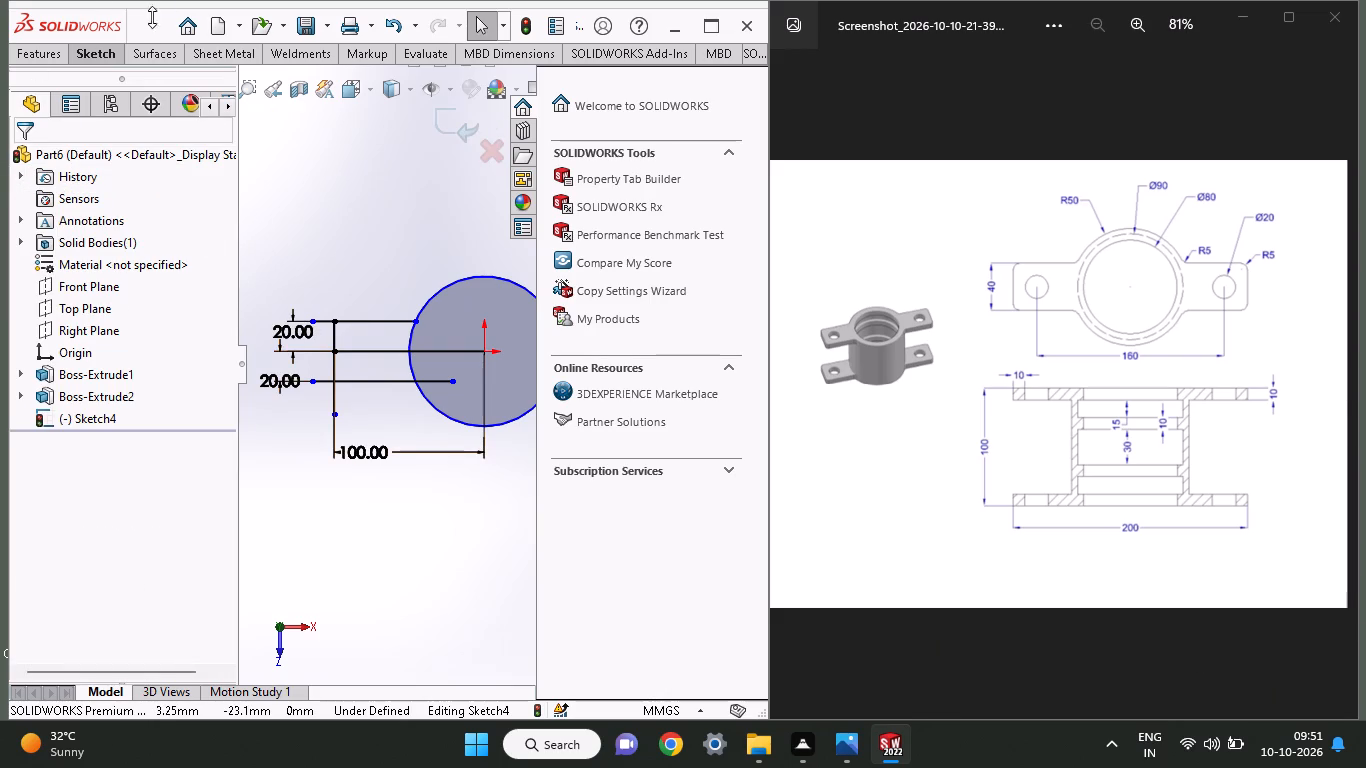
Power-trim the circle outside the ear, keeping only the arc between the upper and lower horizontal lines.
left_click(86, 60)
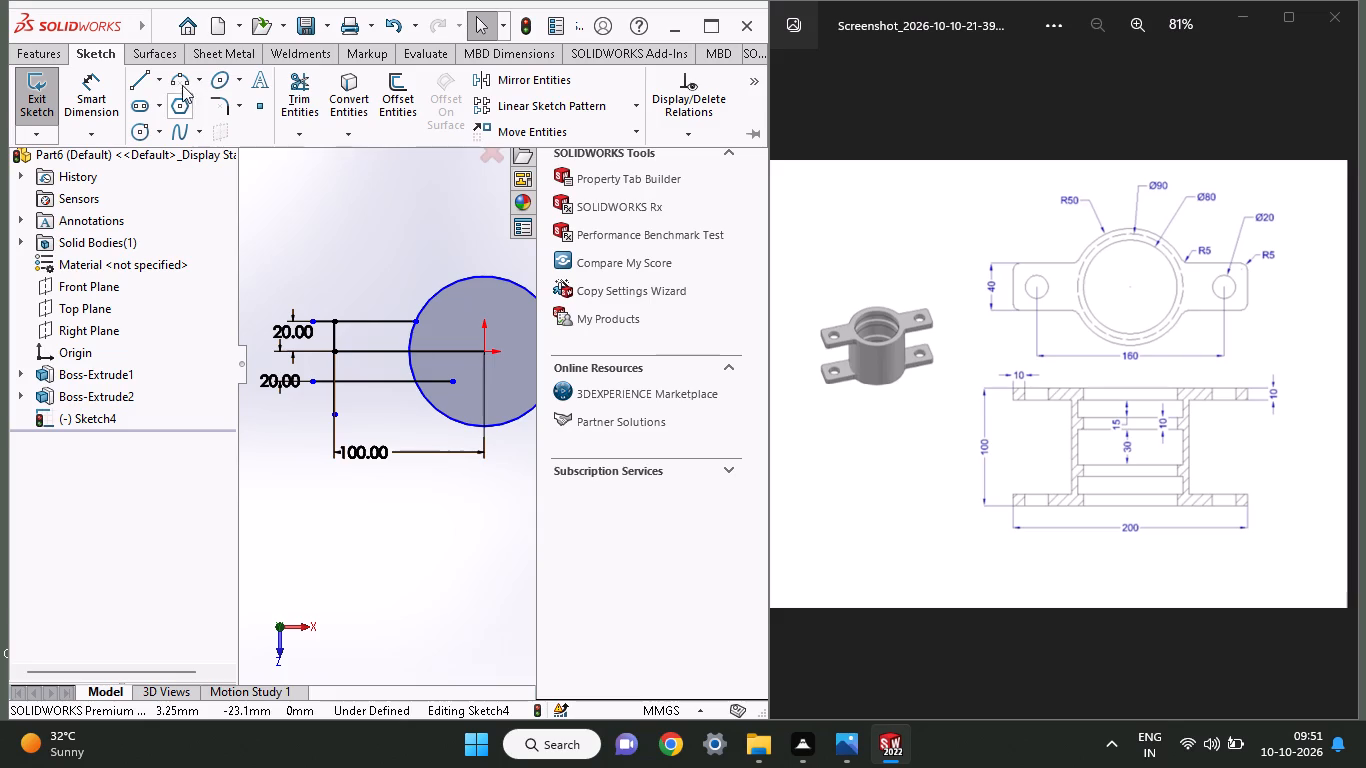
left_click(290, 104)
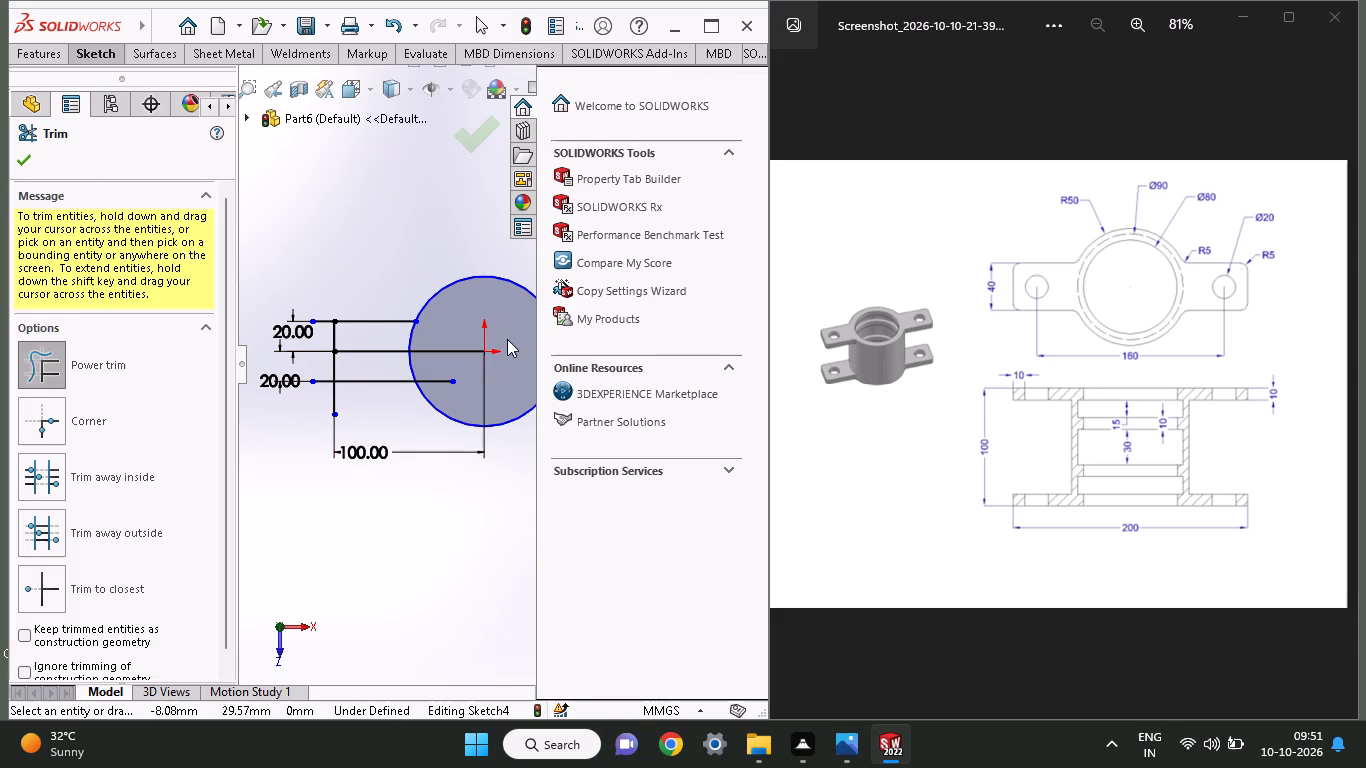
left_click_drag(458, 318, 457, 313)
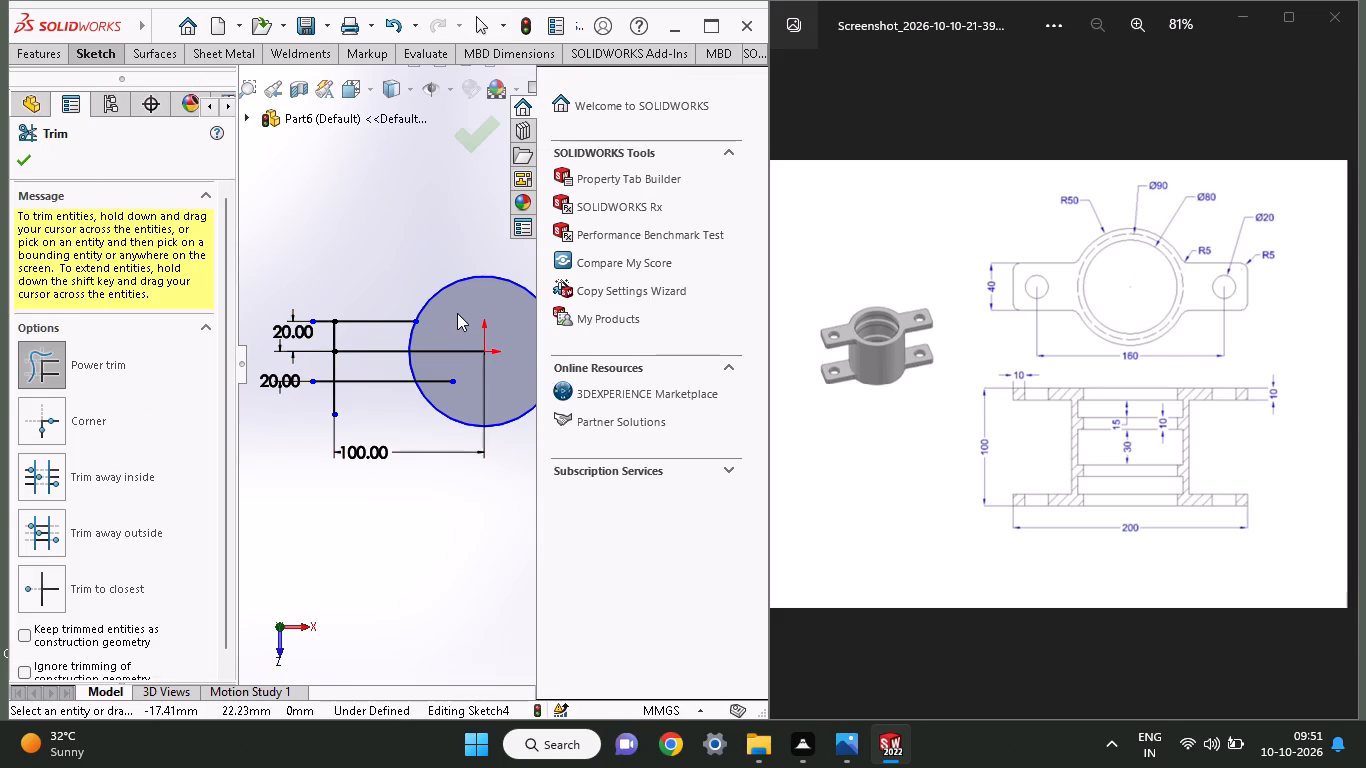
left_click_drag(457, 313, 441, 258)
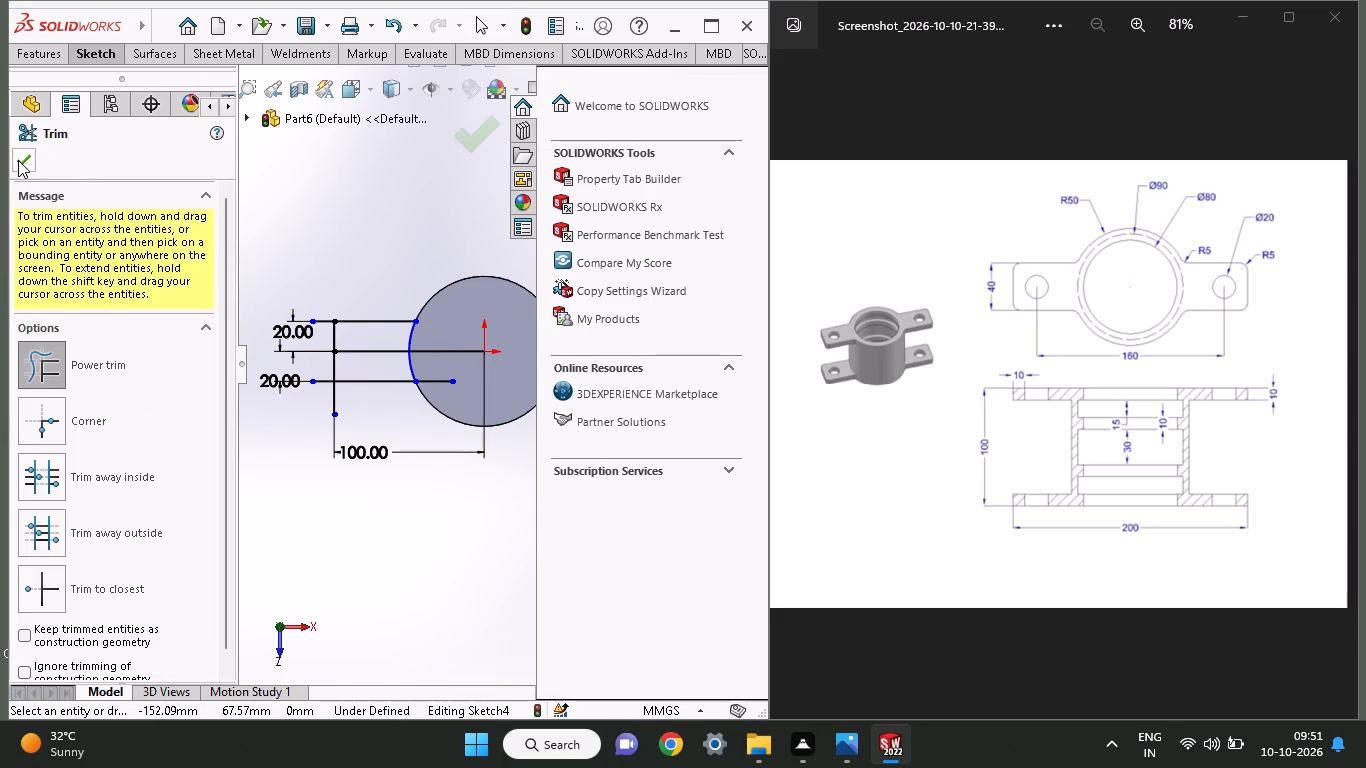
left_click(18, 160)
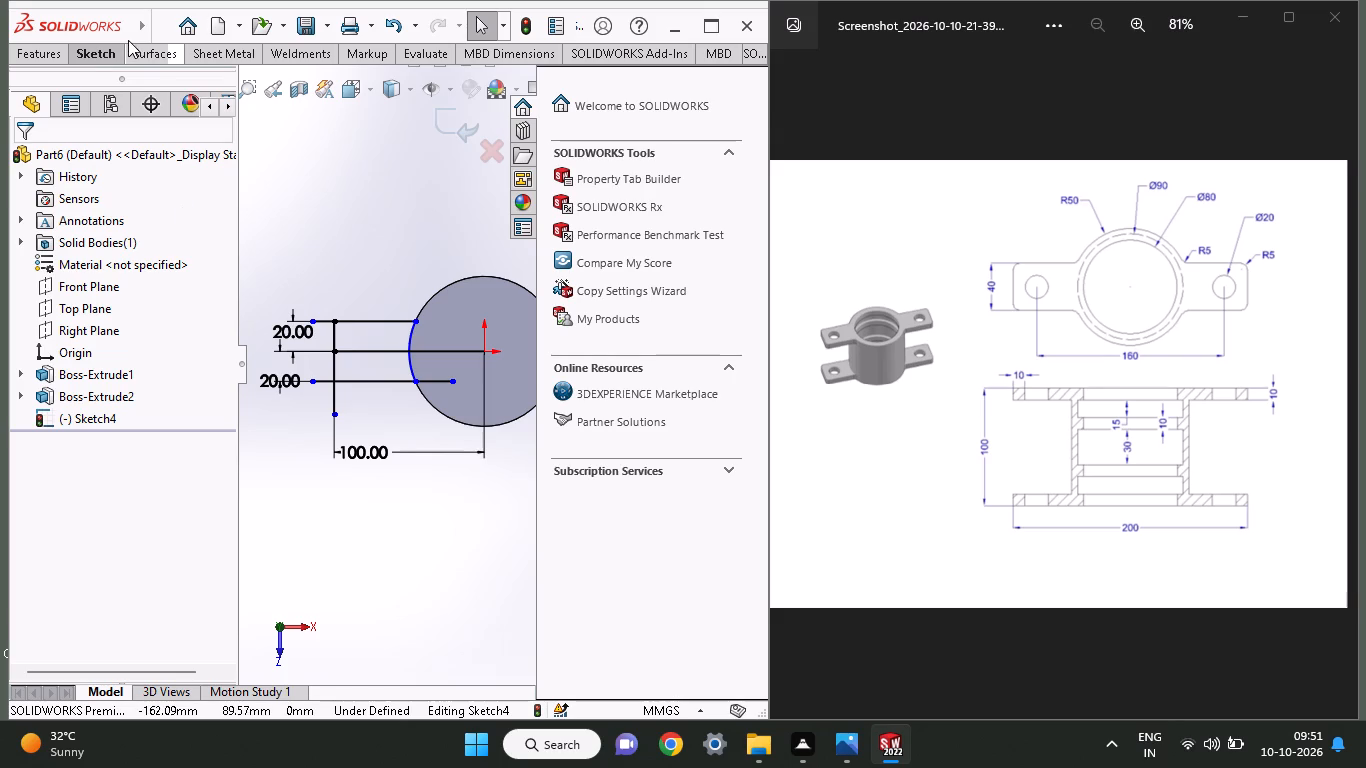
Power-trim the portion of the ear's lower horizontal line that runs inside the round body past the arc.
left_click(86, 56)
left_click(291, 86)
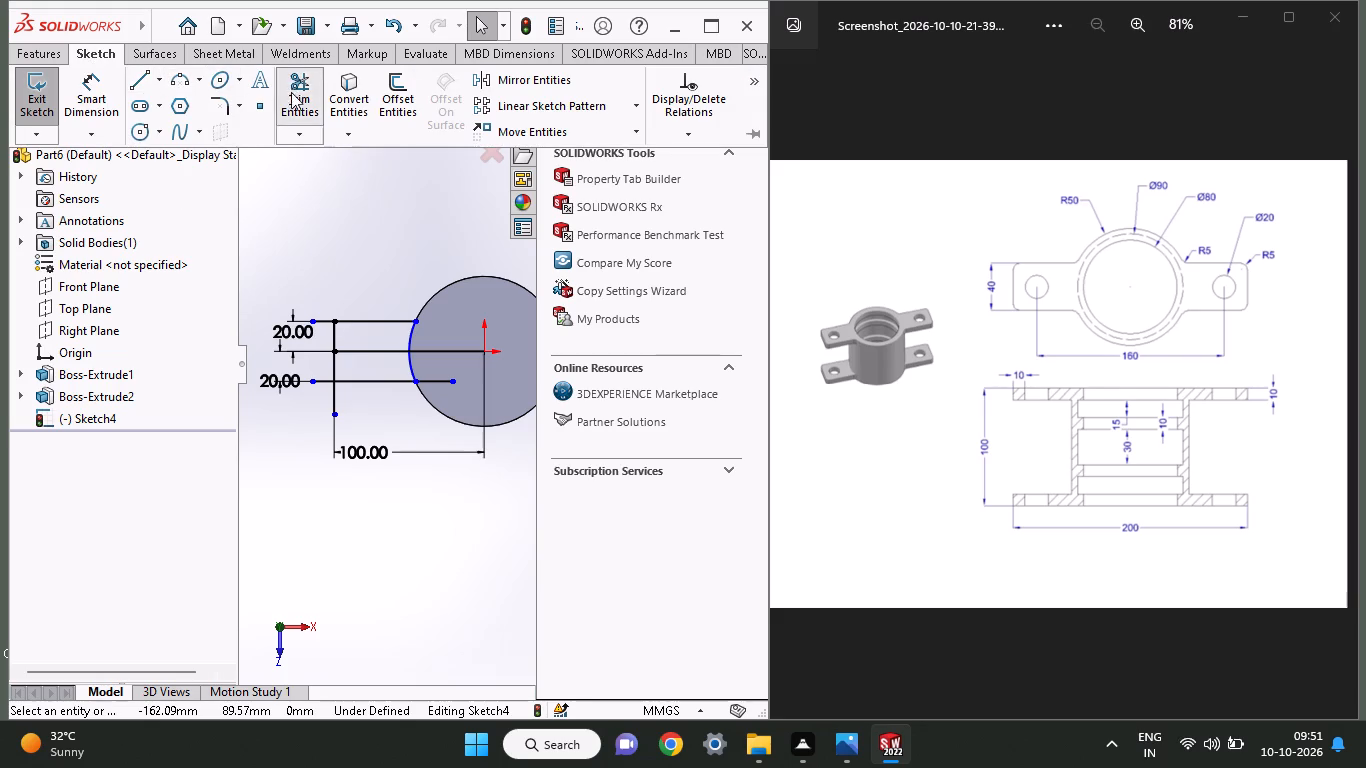
left_click_drag(421, 422, 440, 363)
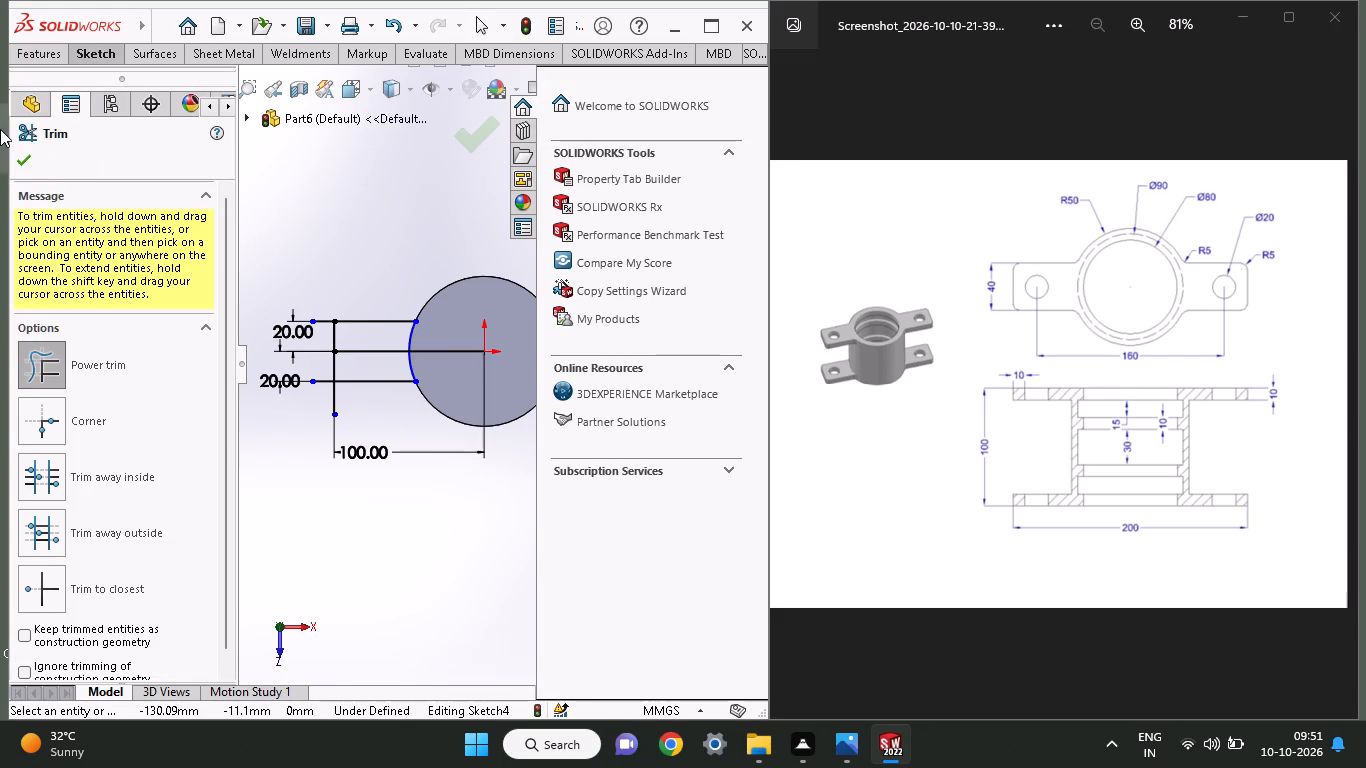
left_click(23, 151)
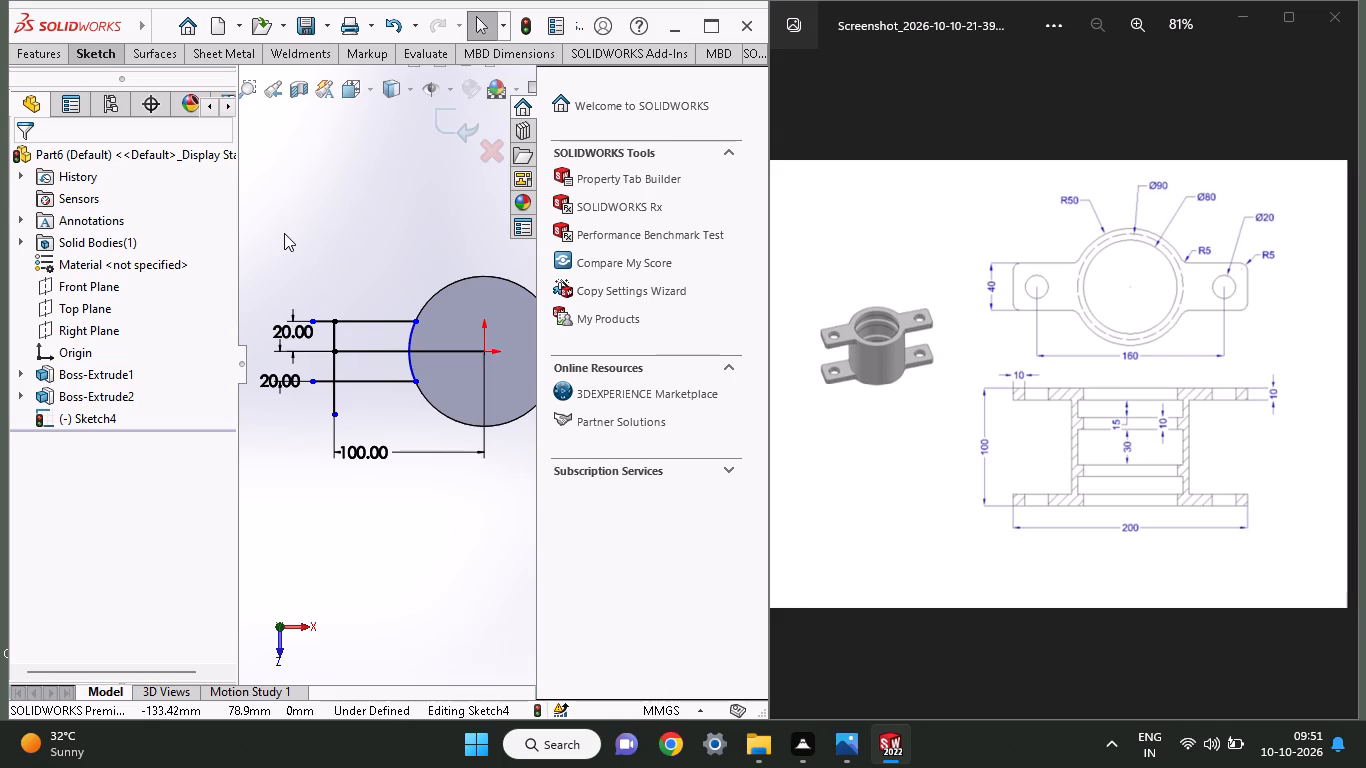
Power-trim the stub of the upper horizontal line that extends outward beyond the ear's vertical end line.
scroll(311, 259, "down", 1)
scroll(312, 261, "up", 1)
scroll(313, 278, "down", 1)
scroll(319, 302, "up", 1)
scroll(393, 379, "down", 1)
scroll(396, 379, "up", 1)
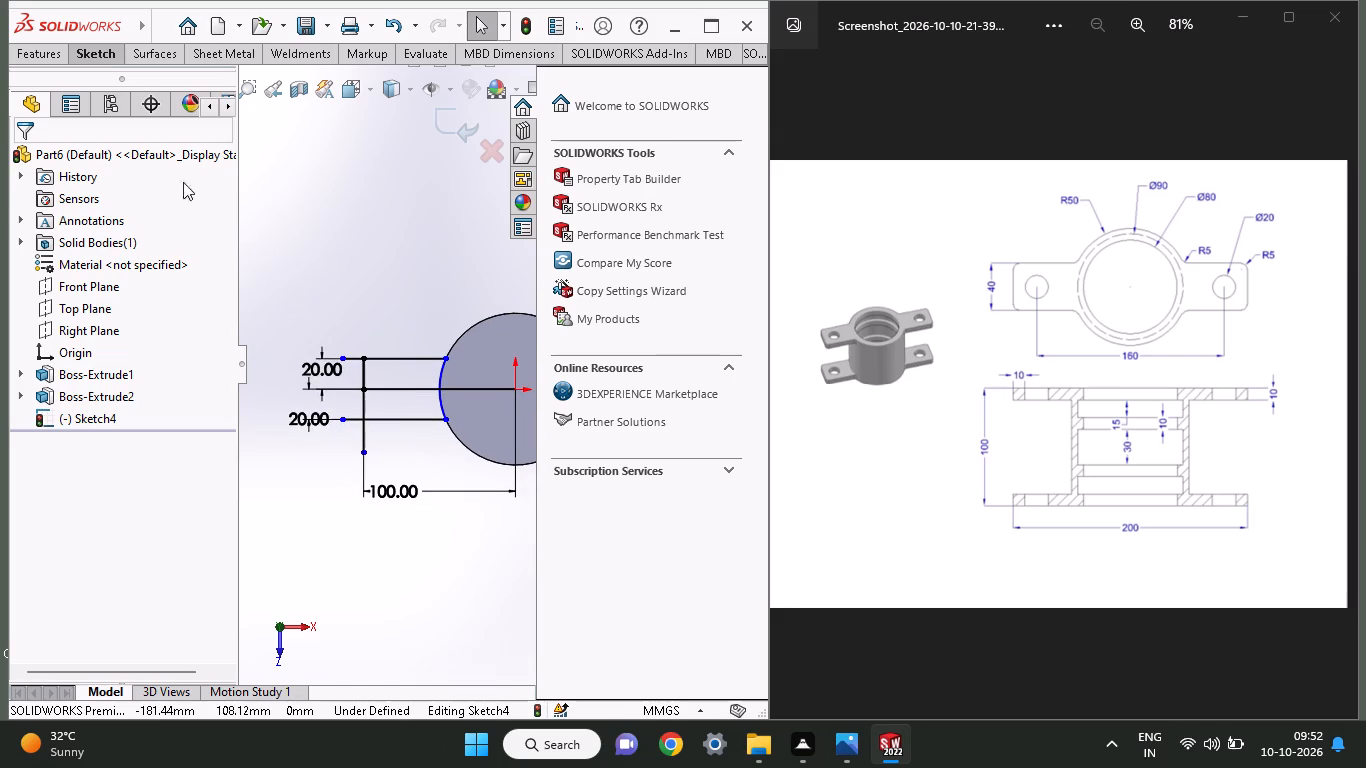
left_click(111, 47)
left_click(297, 95)
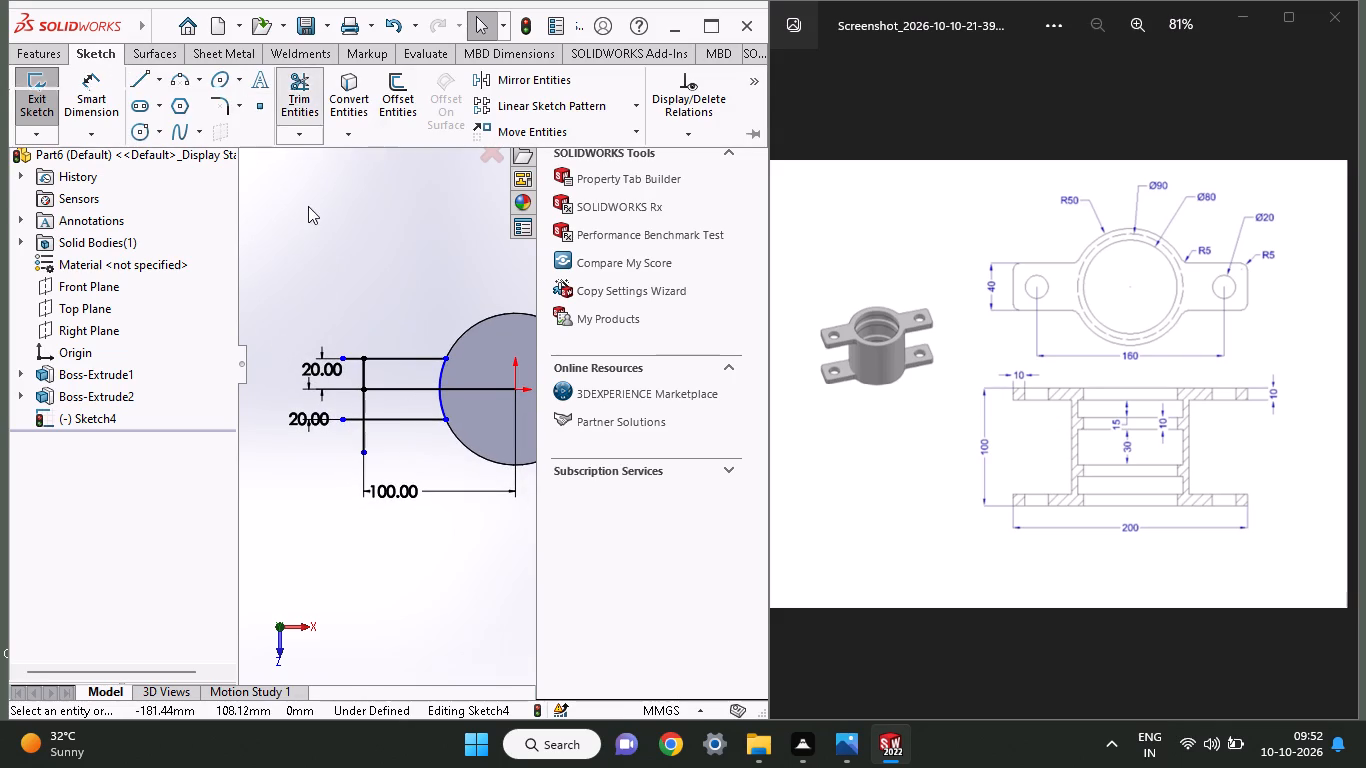
left_click_drag(353, 336, 345, 370)
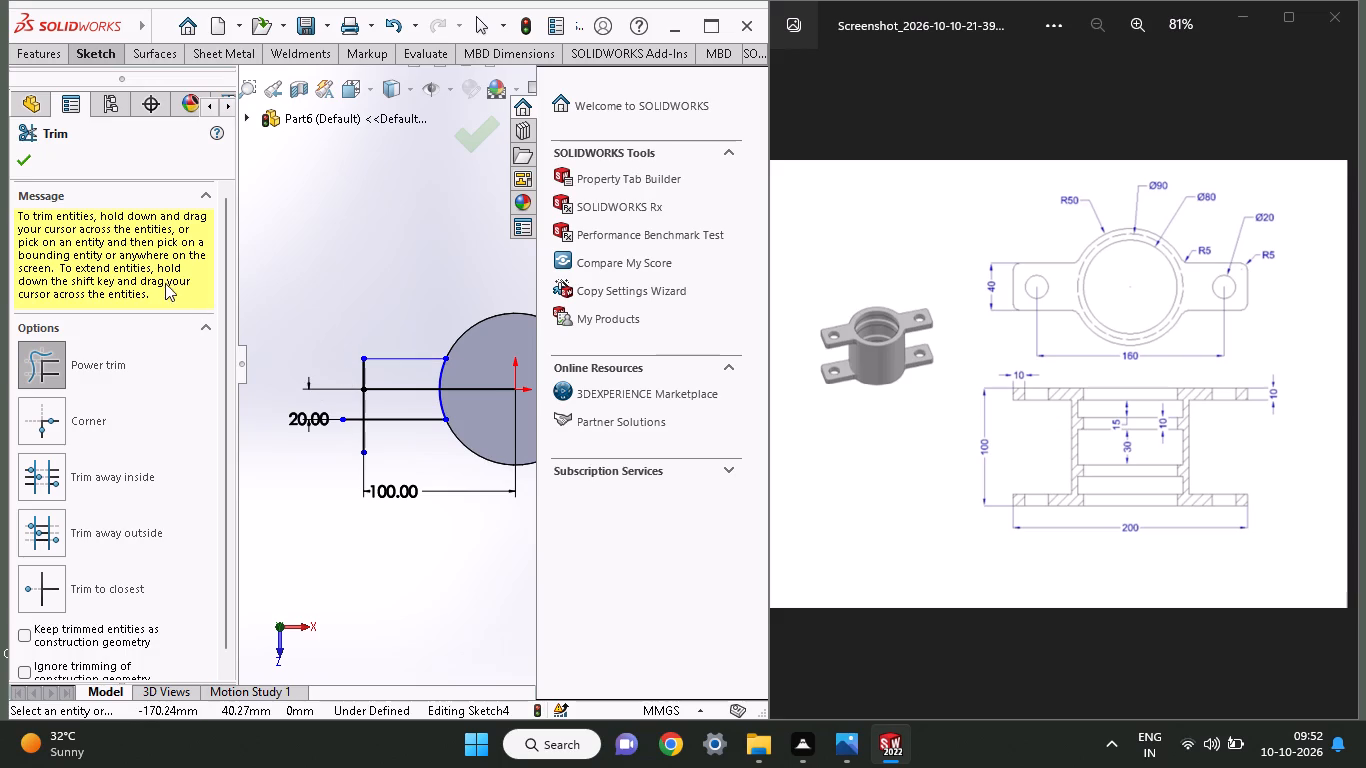
left_click(25, 156)
Power-trim the stub of the lower horizontal line that extends outward beyond the ear's vertical end line.
scroll(25, 156, "down", 1)
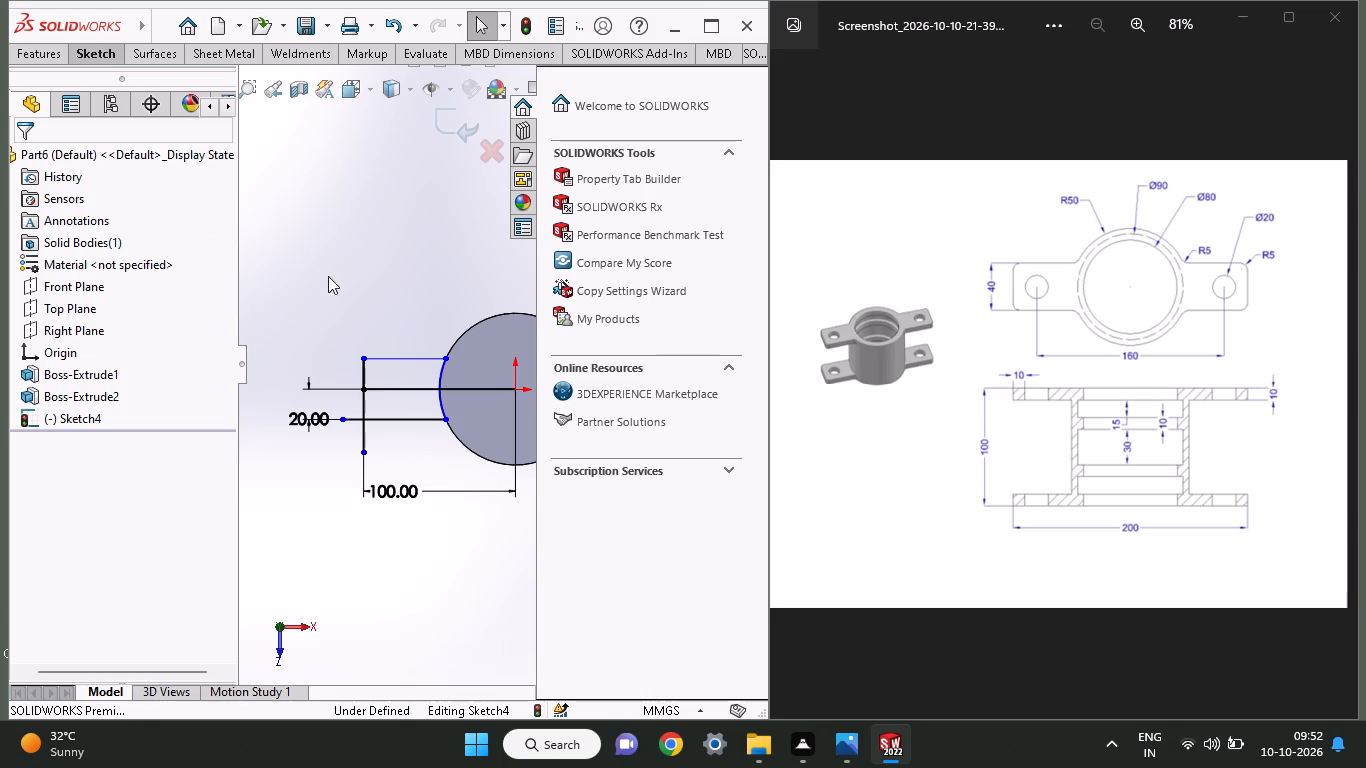
scroll(289, 339, "up", 1)
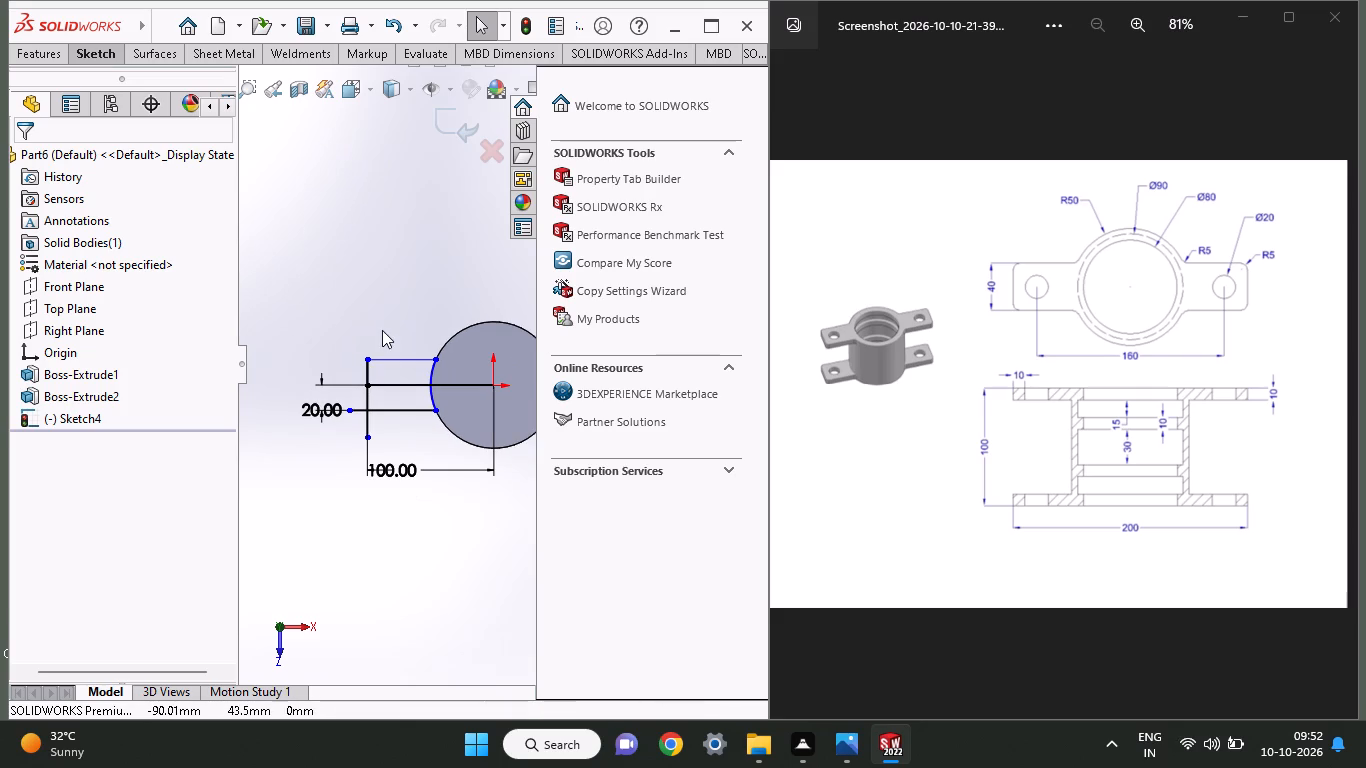
left_click(106, 54)
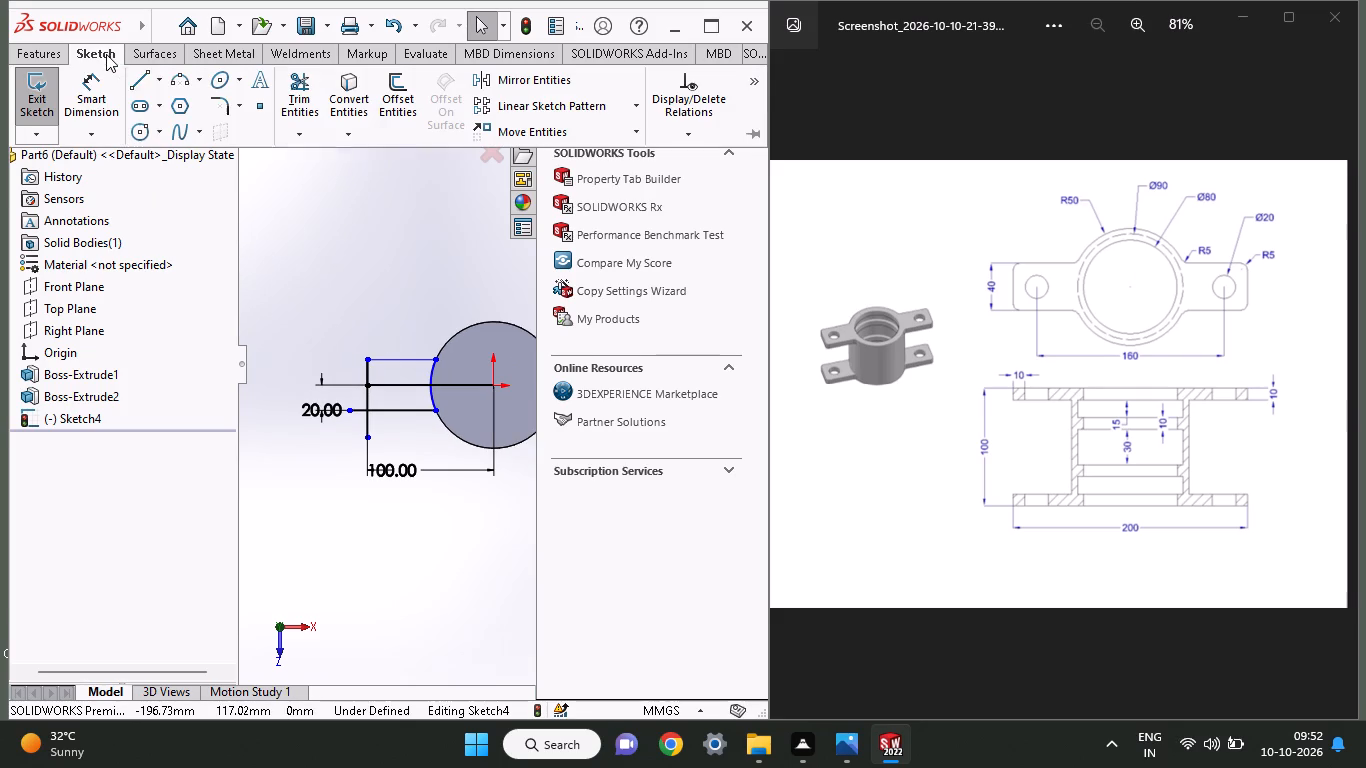
left_click(278, 88)
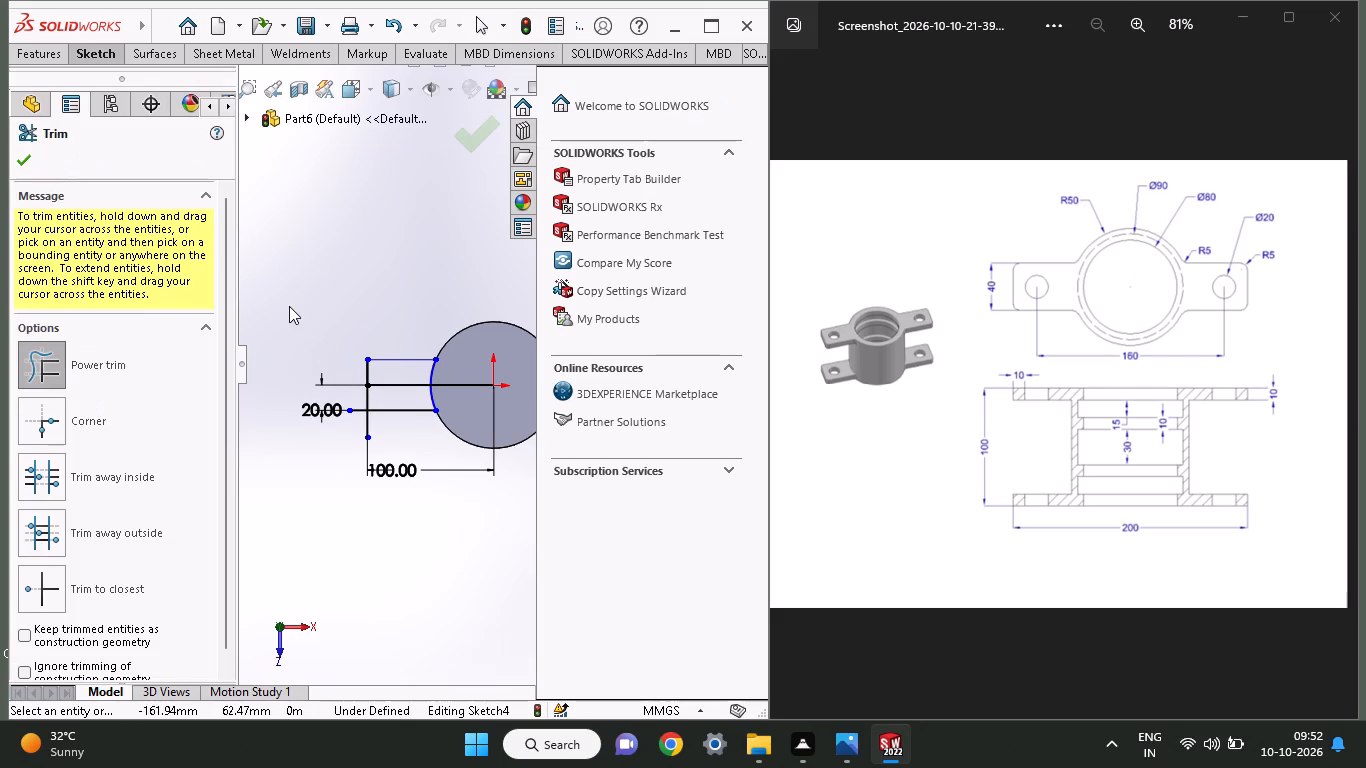
left_click(351, 380)
left_click(15, 156)
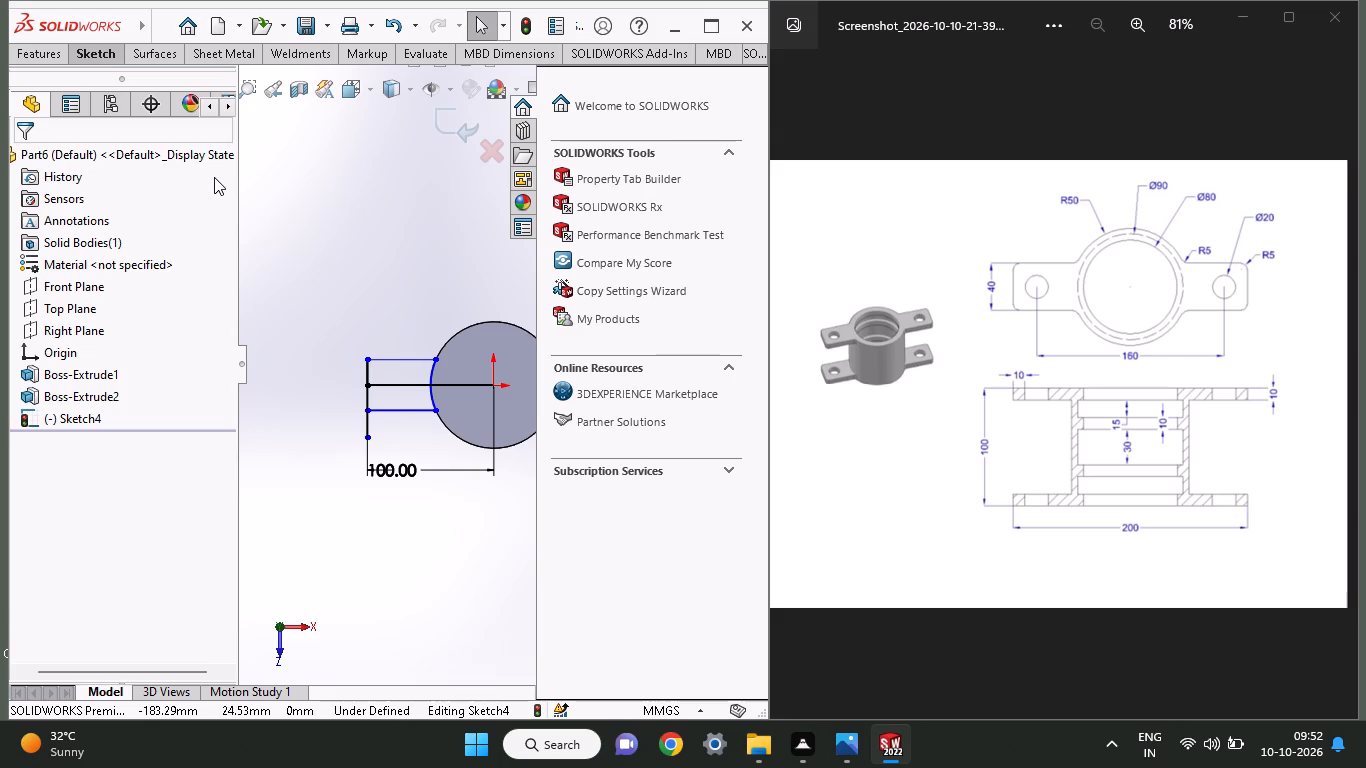
Power-trim the part of the vertical end line that projects below the lower horizontal line.
left_click(119, 56)
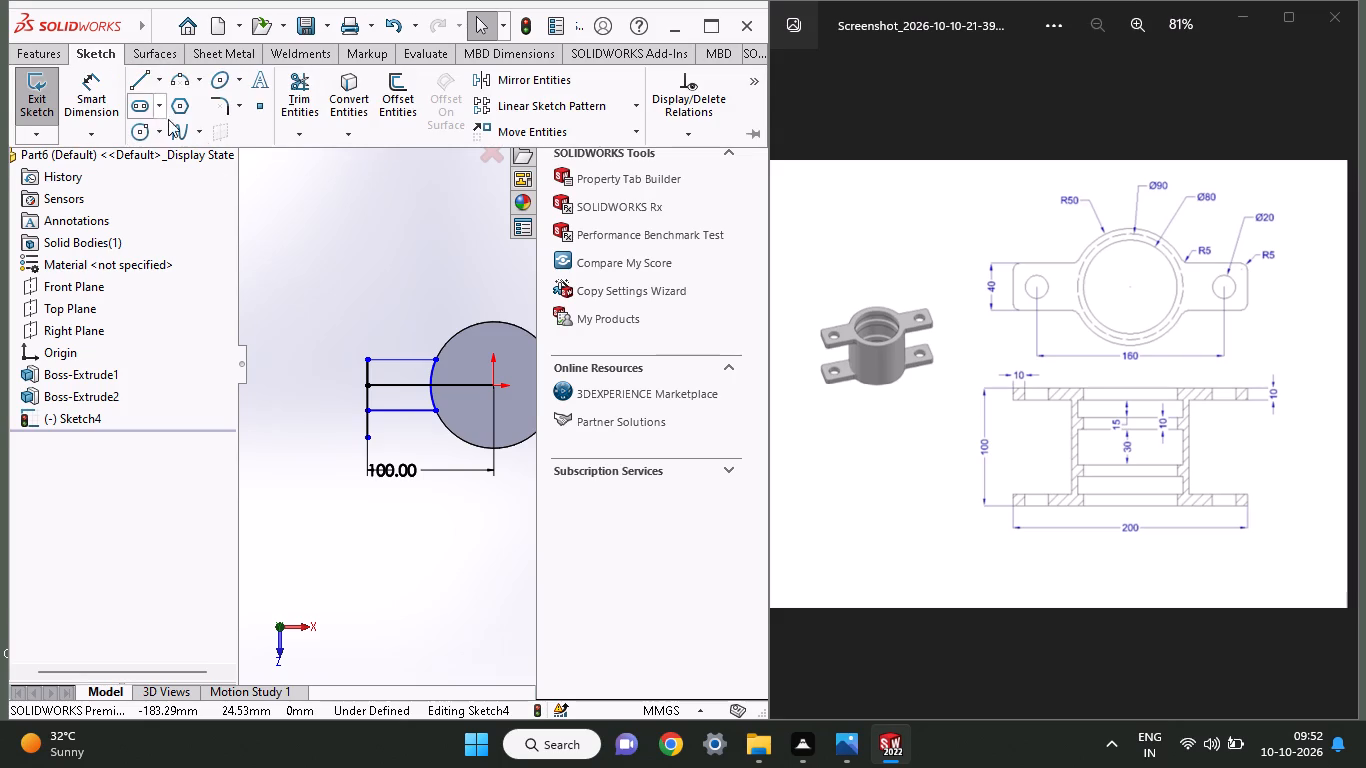
left_click(291, 112)
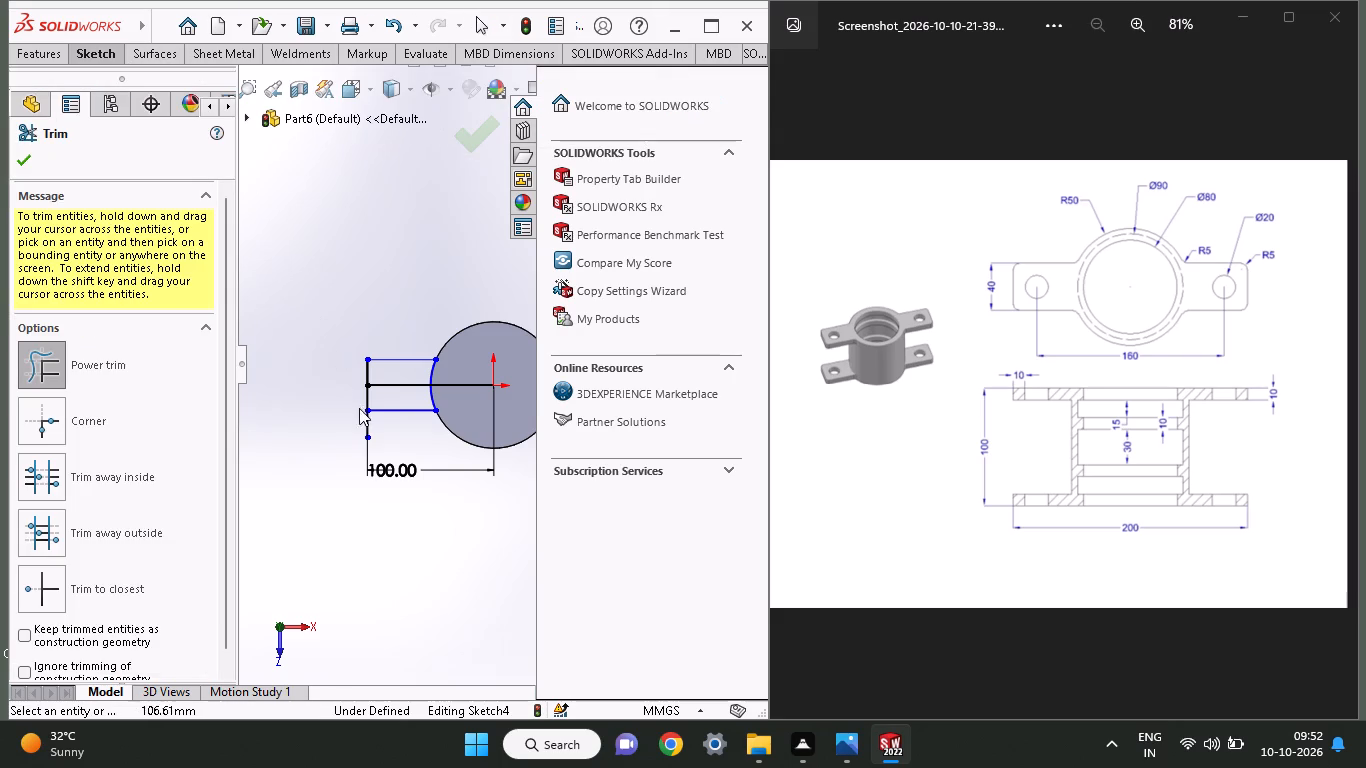
left_click_drag(356, 417, 375, 426)
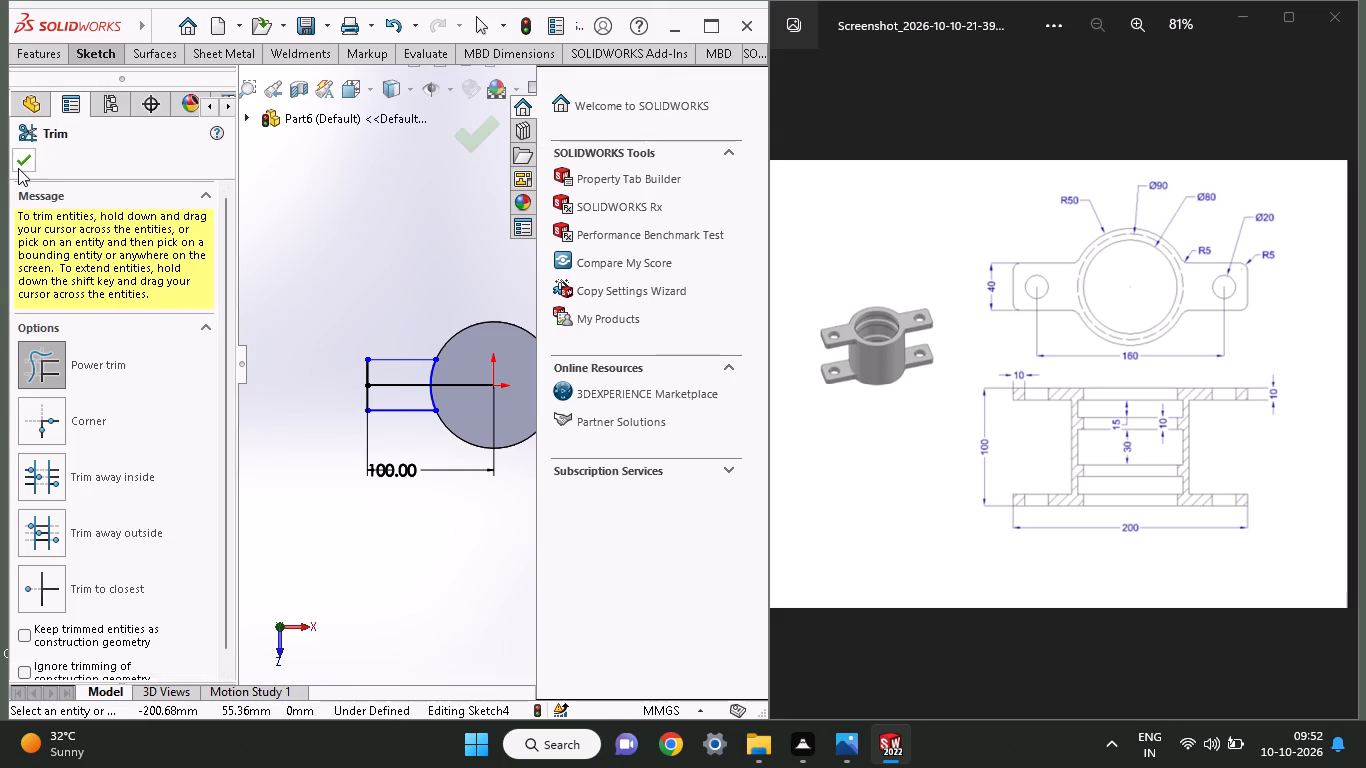
left_click(19, 166)
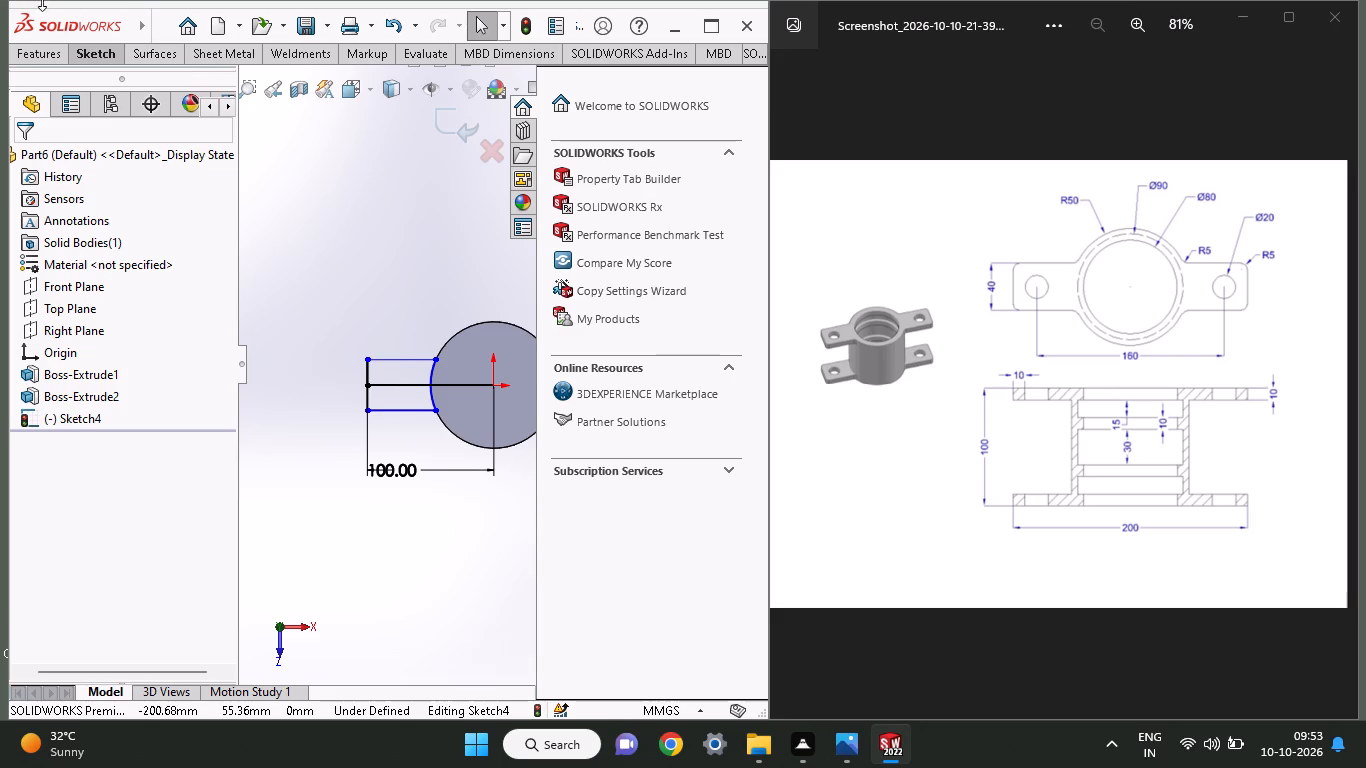
Extrude both regions of the trimmed ear sketch 10 mm blind, in the reversed direction so the ear lies level with the existing plate.
left_click(43, 66)
left_click(62, 57)
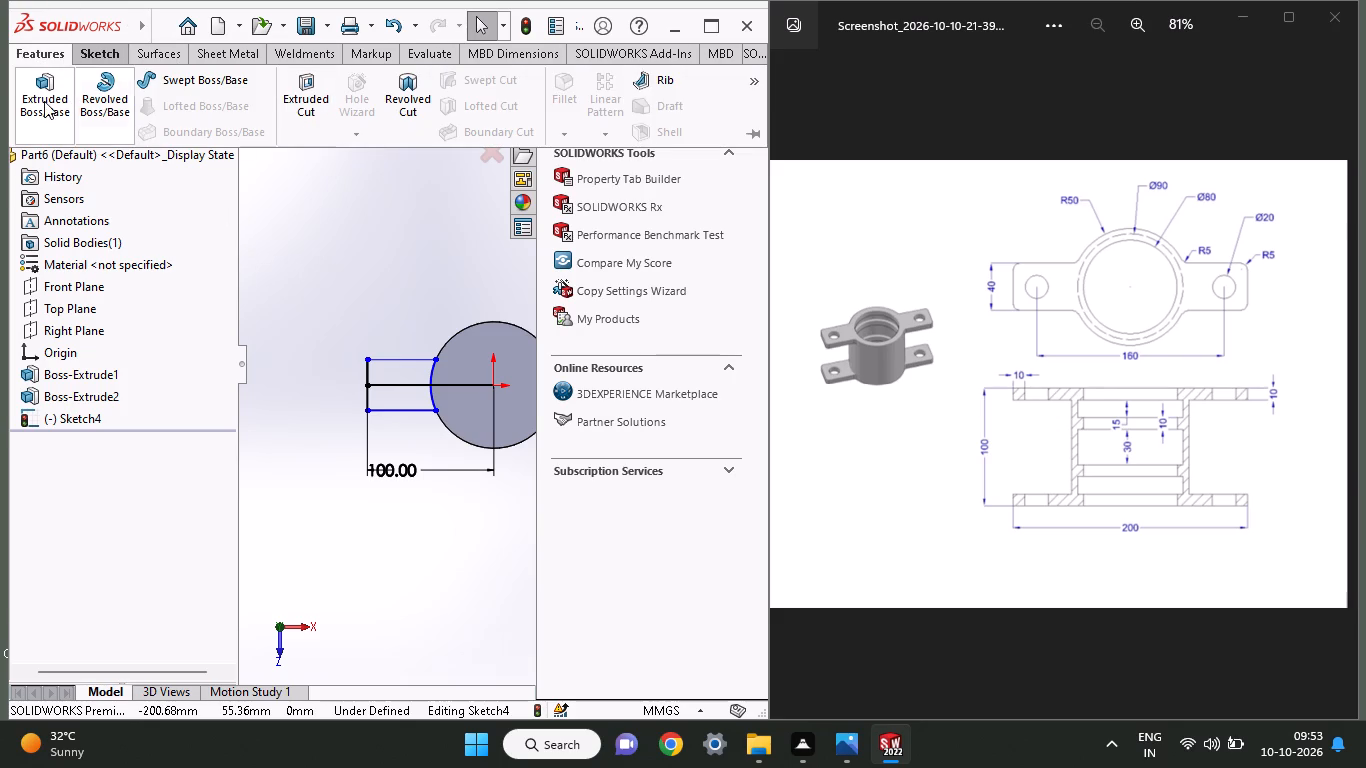
left_click(44, 101)
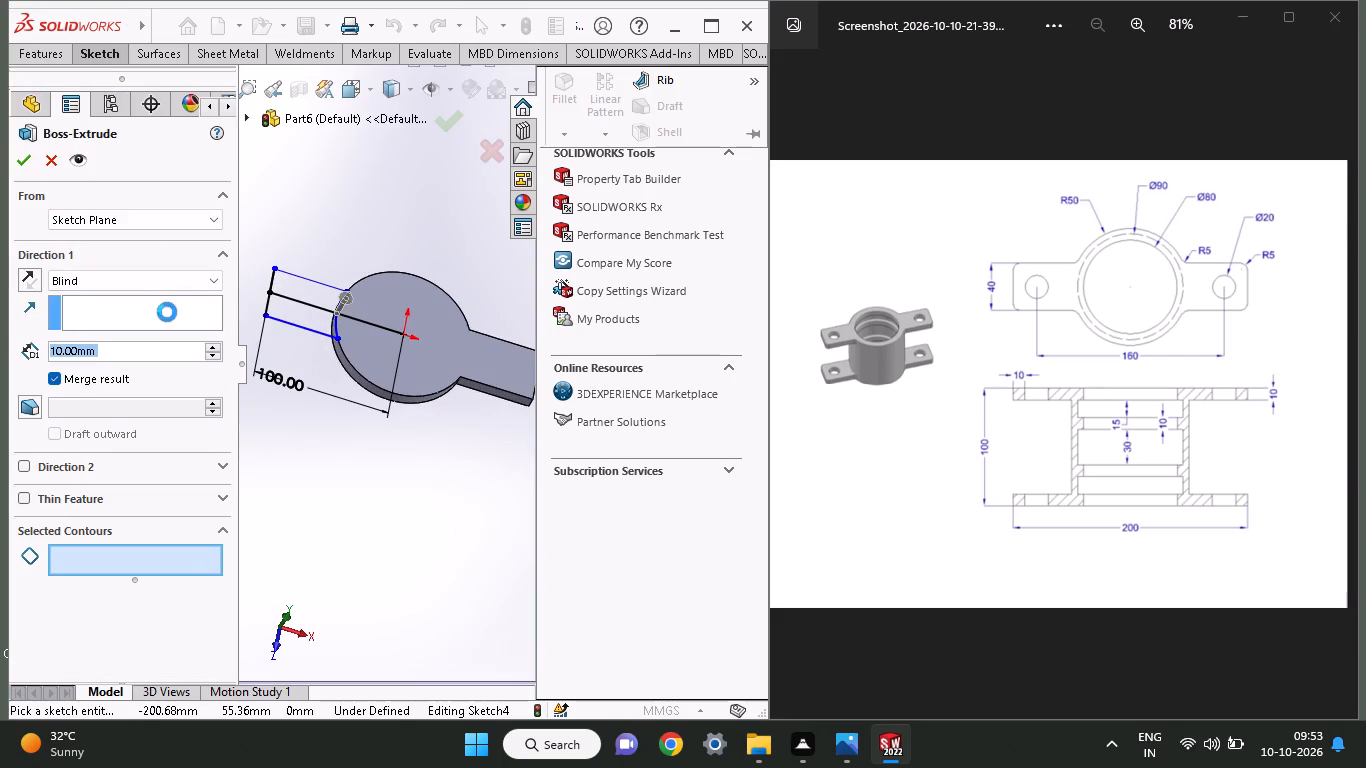
left_click(301, 314)
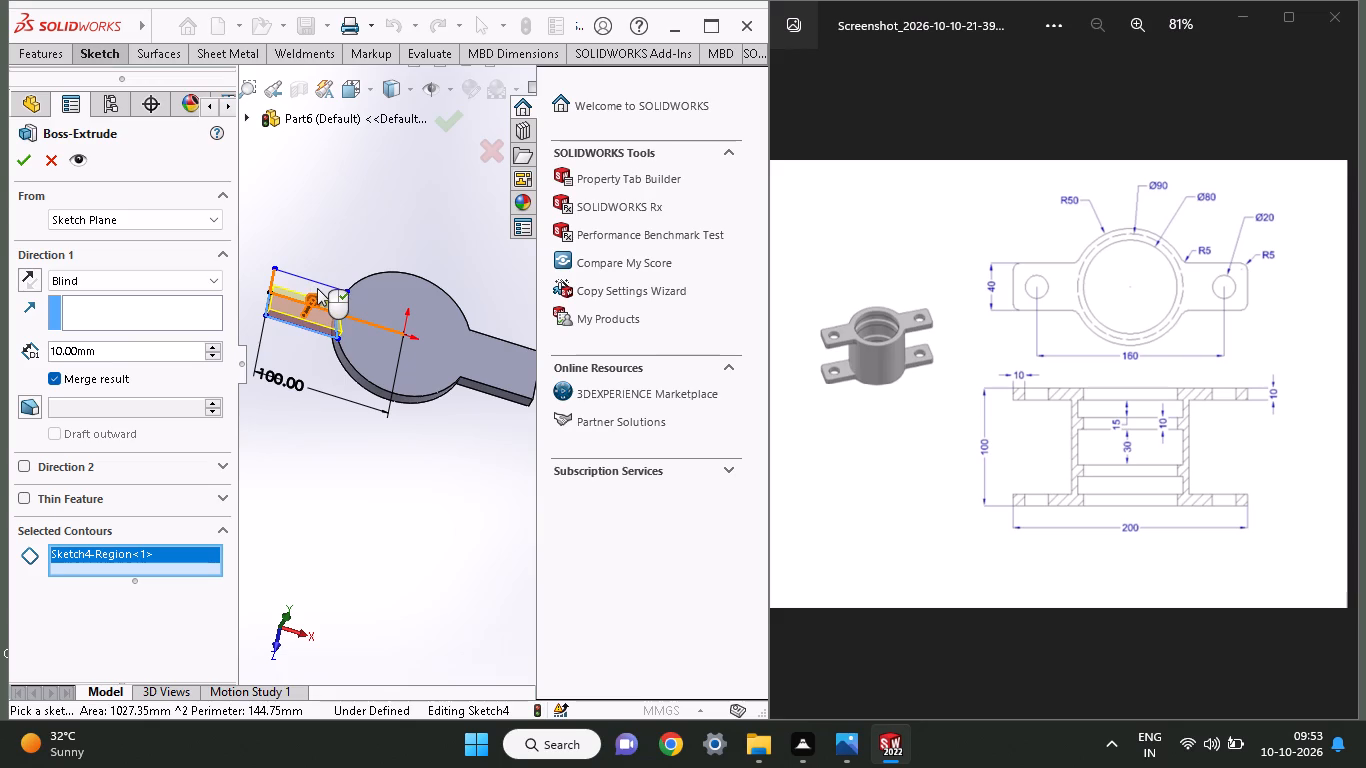
left_click(329, 293)
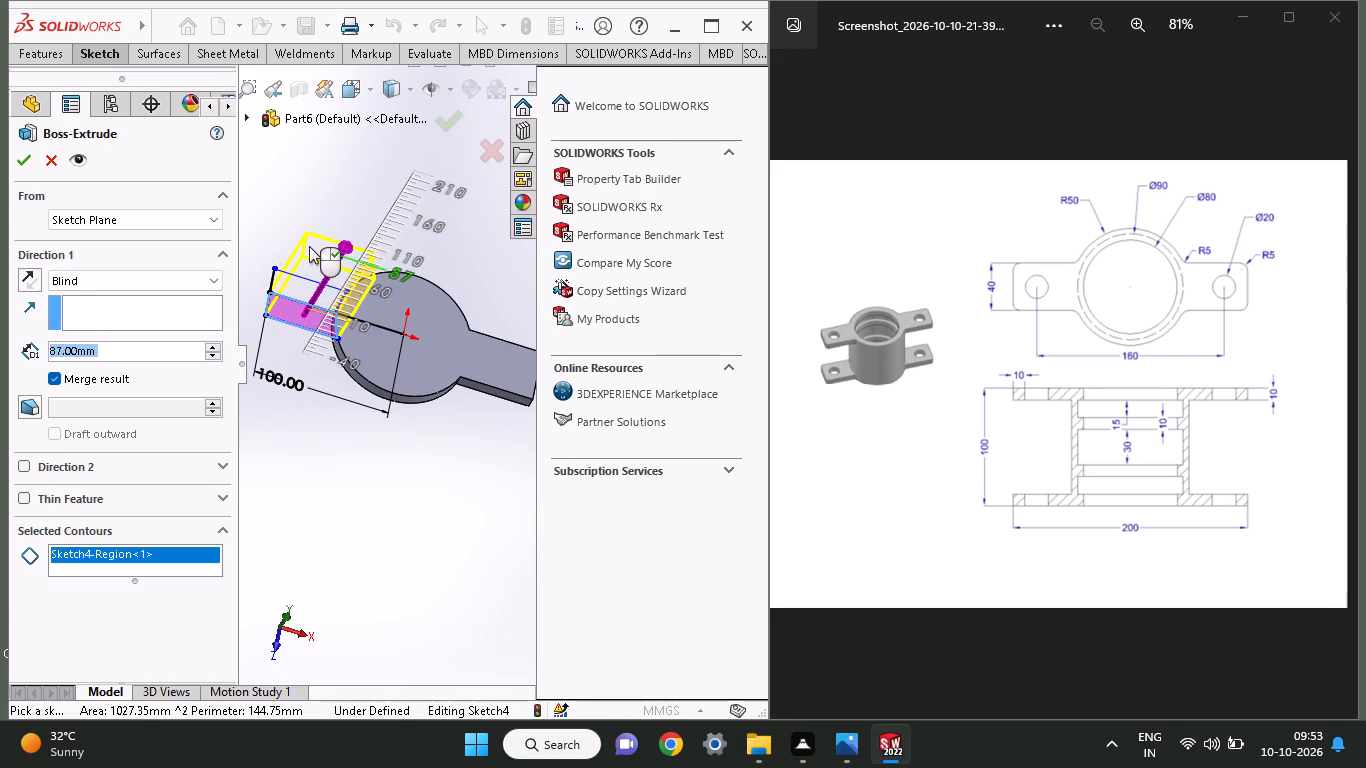
left_click(298, 295)
middle_click_drag(313, 217, 324, 293)
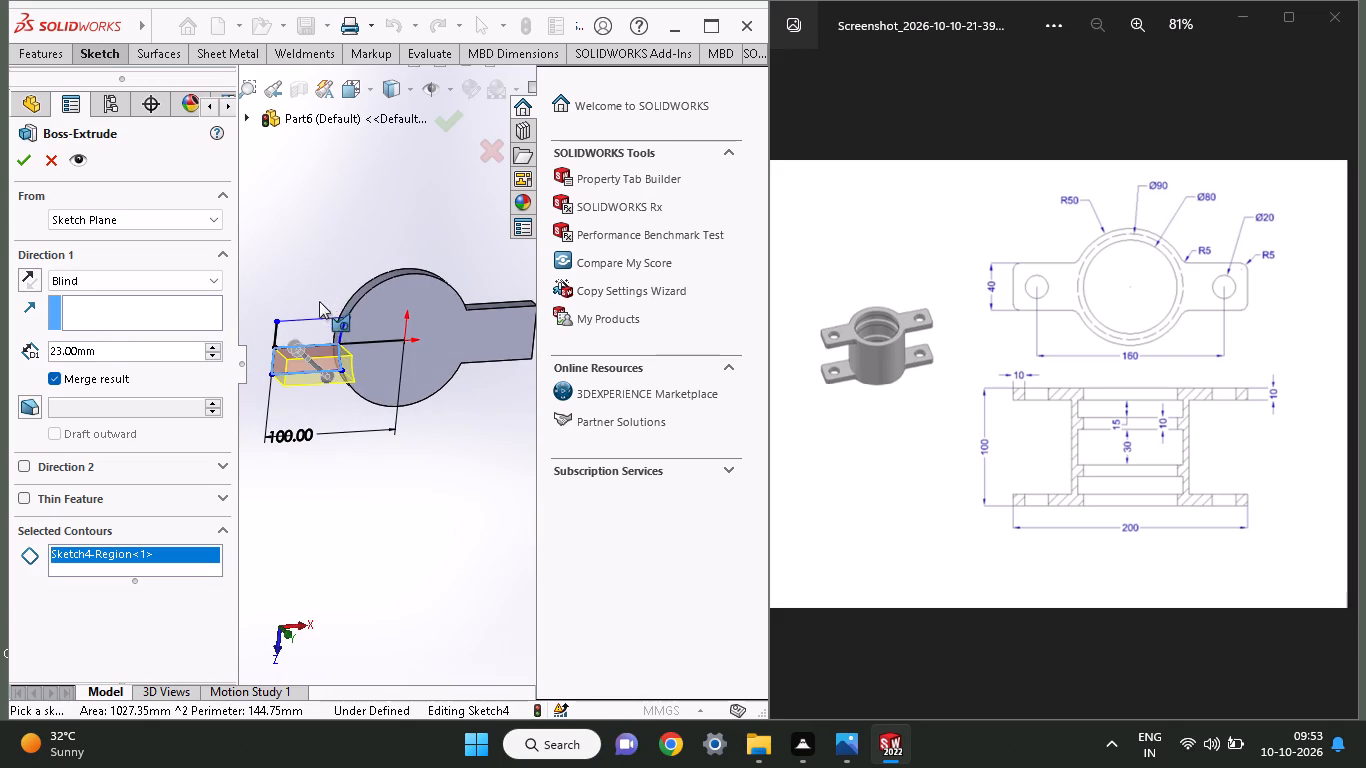
left_click(315, 319)
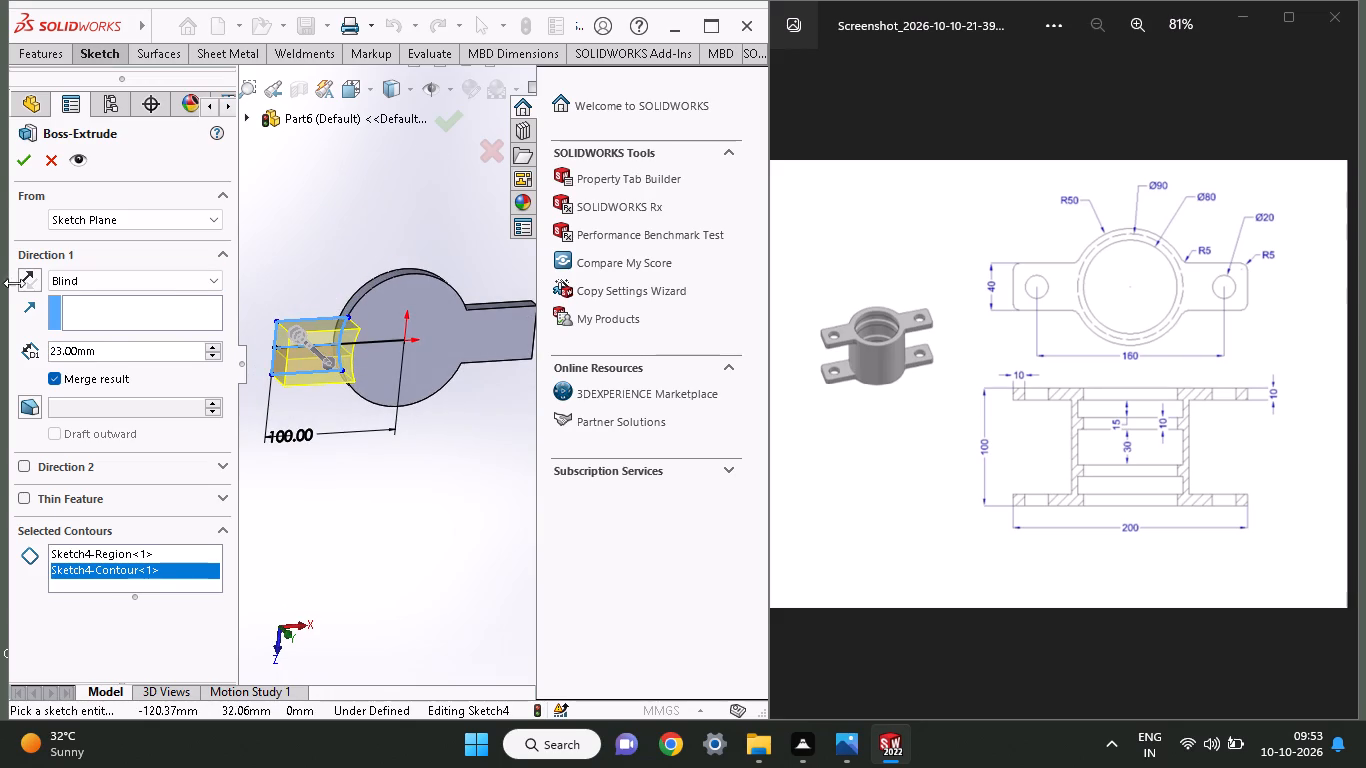
middle_click_drag(388, 236, 402, 332)
scroll(389, 240, "up", 1)
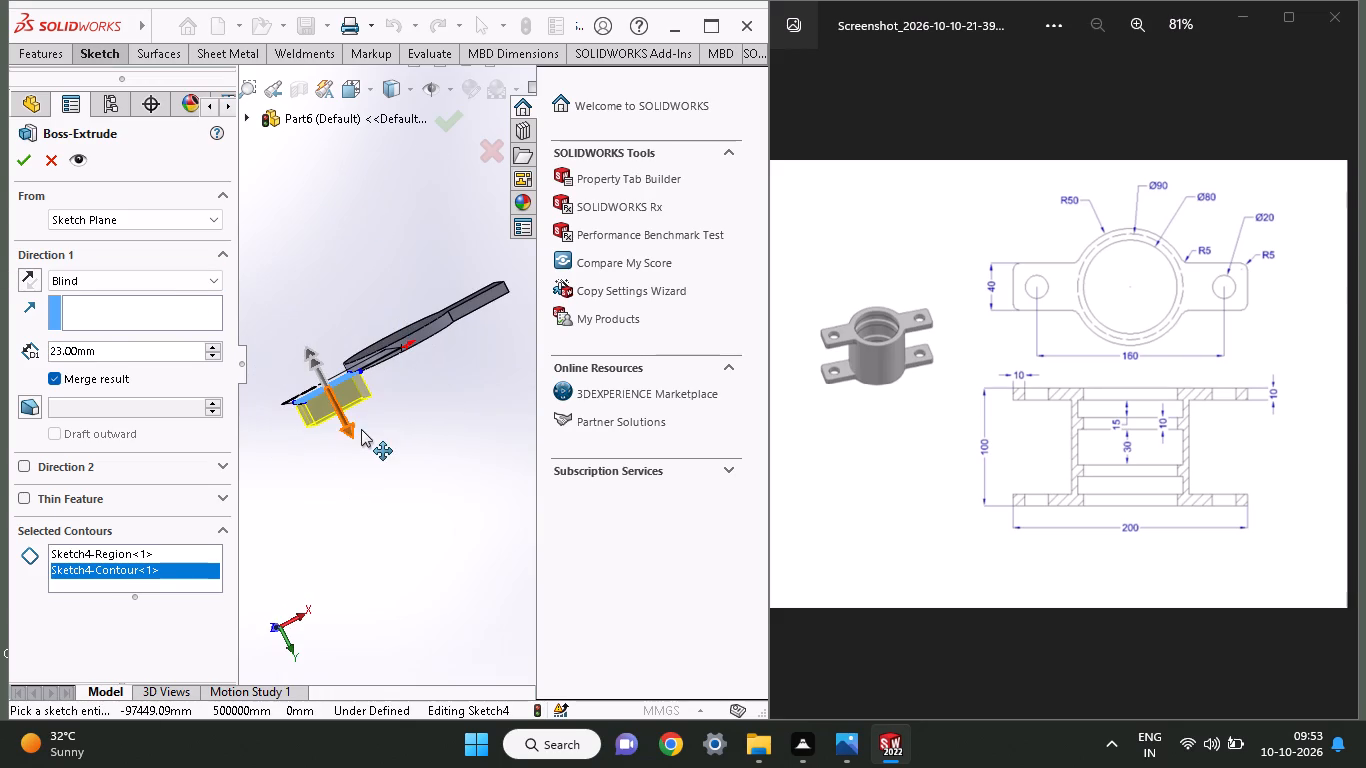
left_click_drag(361, 429, 340, 314)
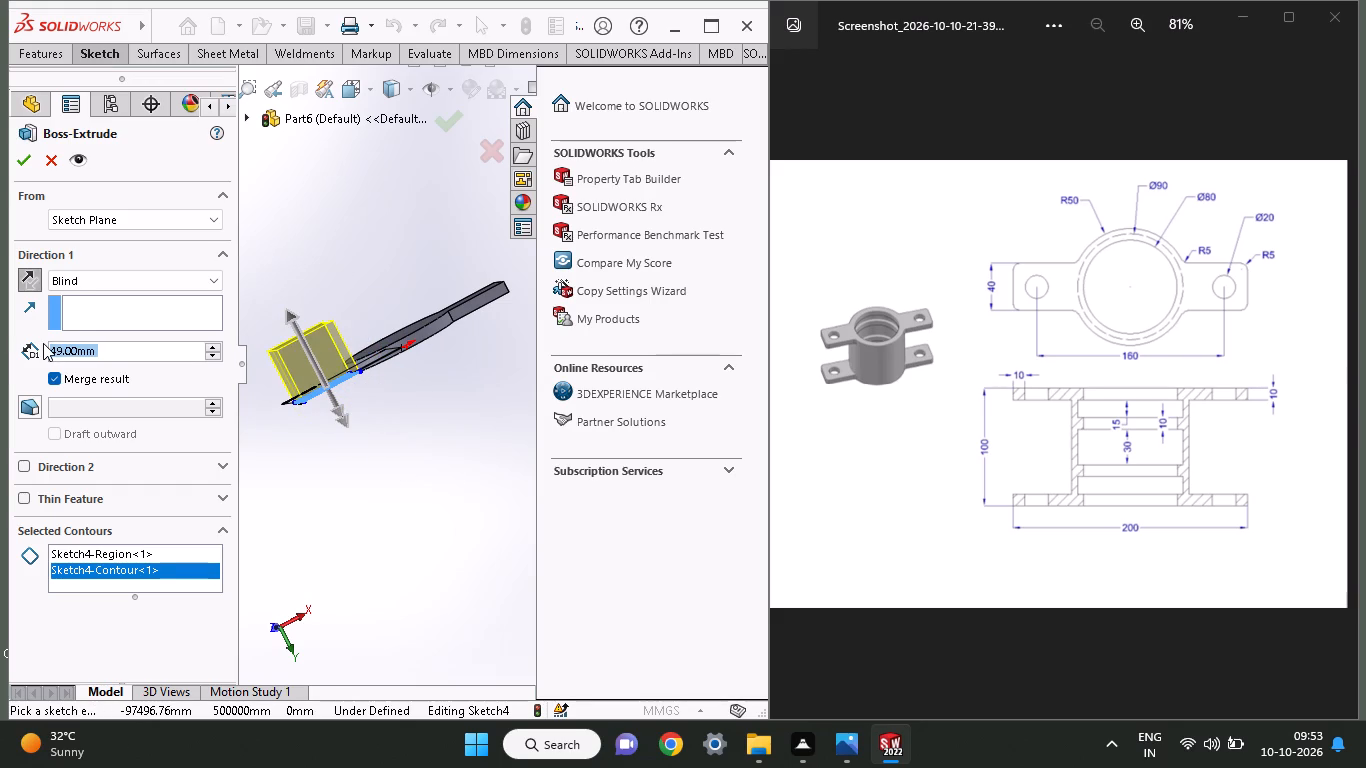
type("10")
key("Return")
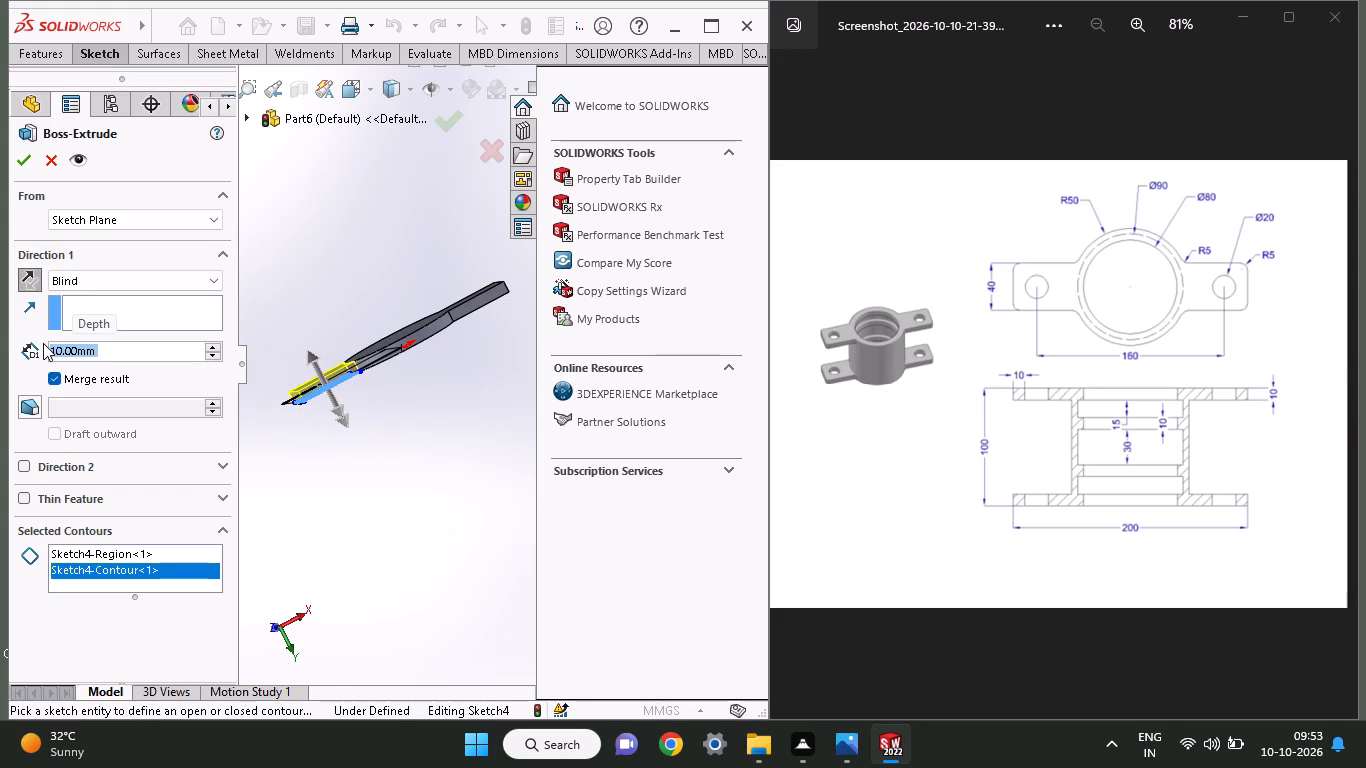
left_click(13, 155)
Sketch a circle of radius 50 mm centred on the origin on the plate's flat bottom face, matching the round body's edge.
middle_click_drag(426, 389, 393, 424)
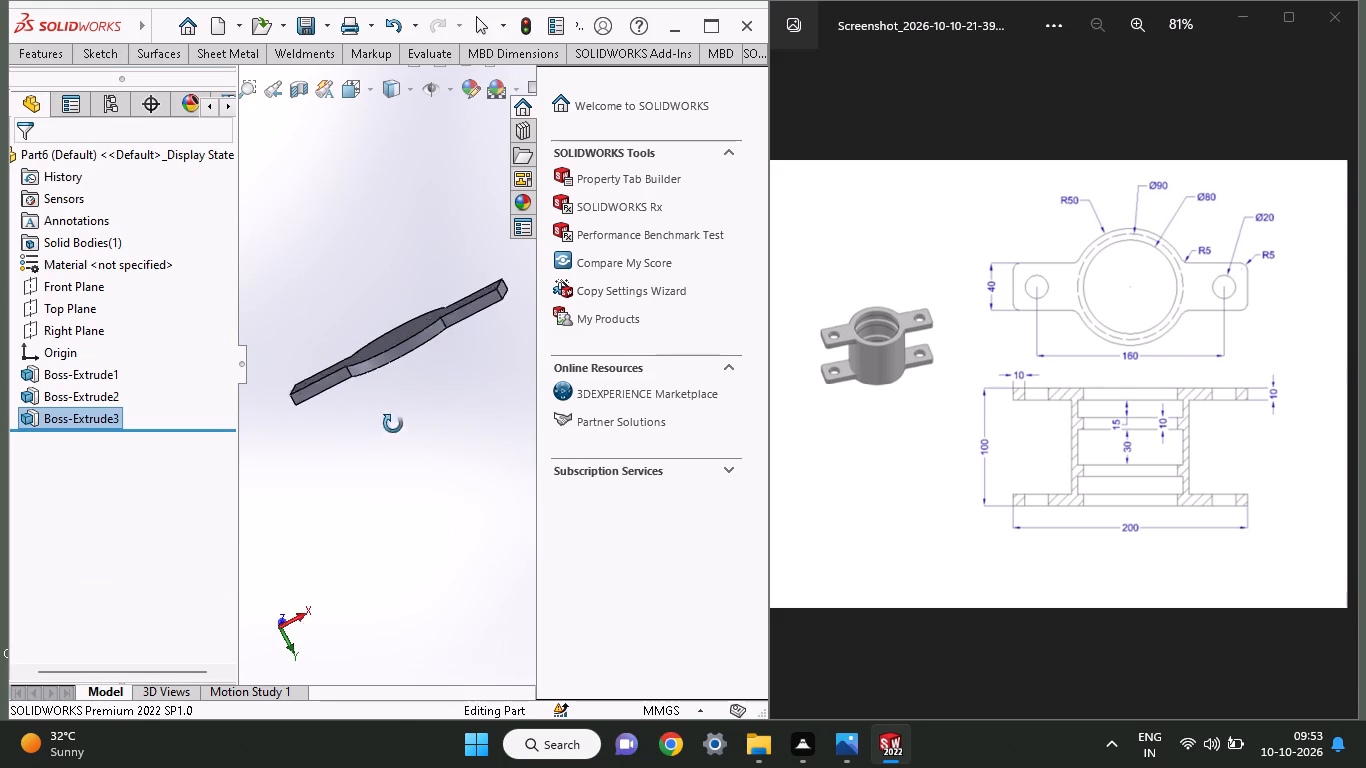
middle_click_drag(393, 424, 405, 471)
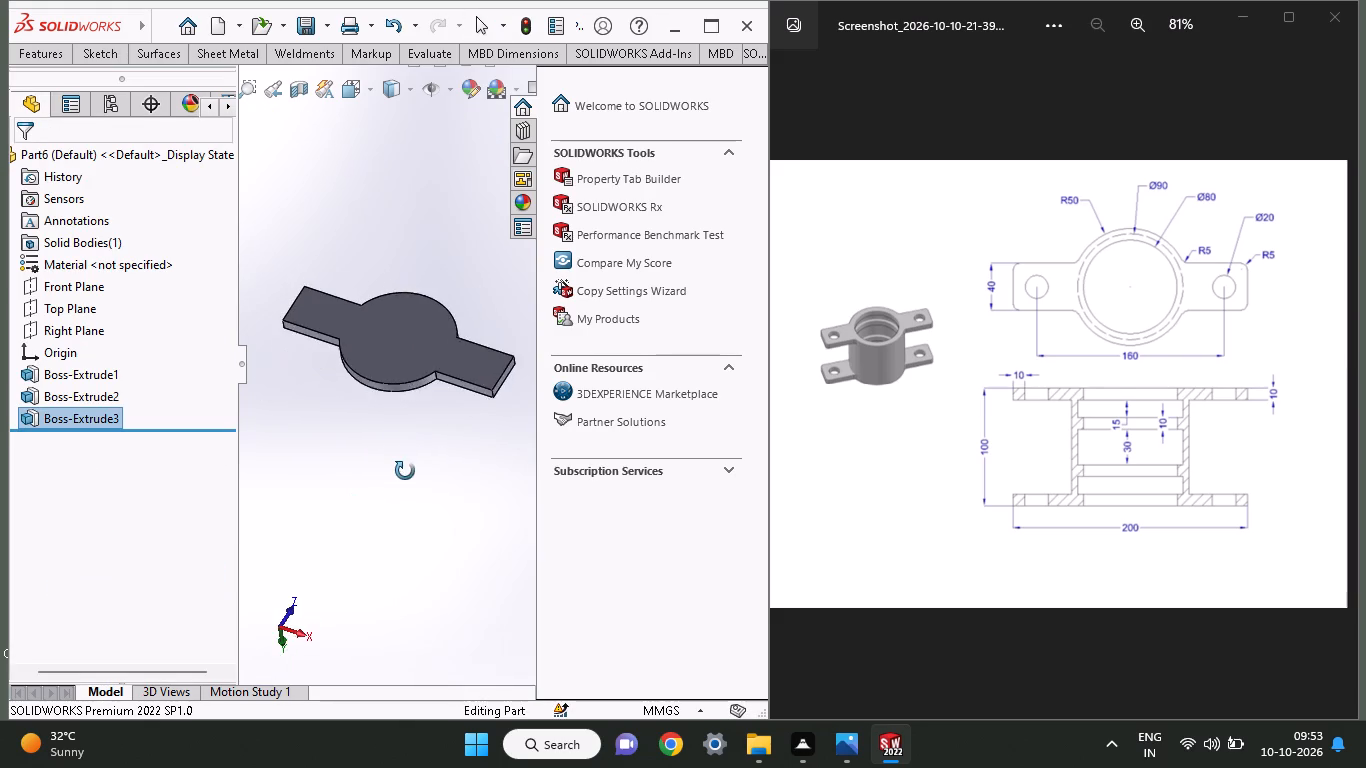
middle_click_drag(405, 471, 422, 462)
left_click(390, 349)
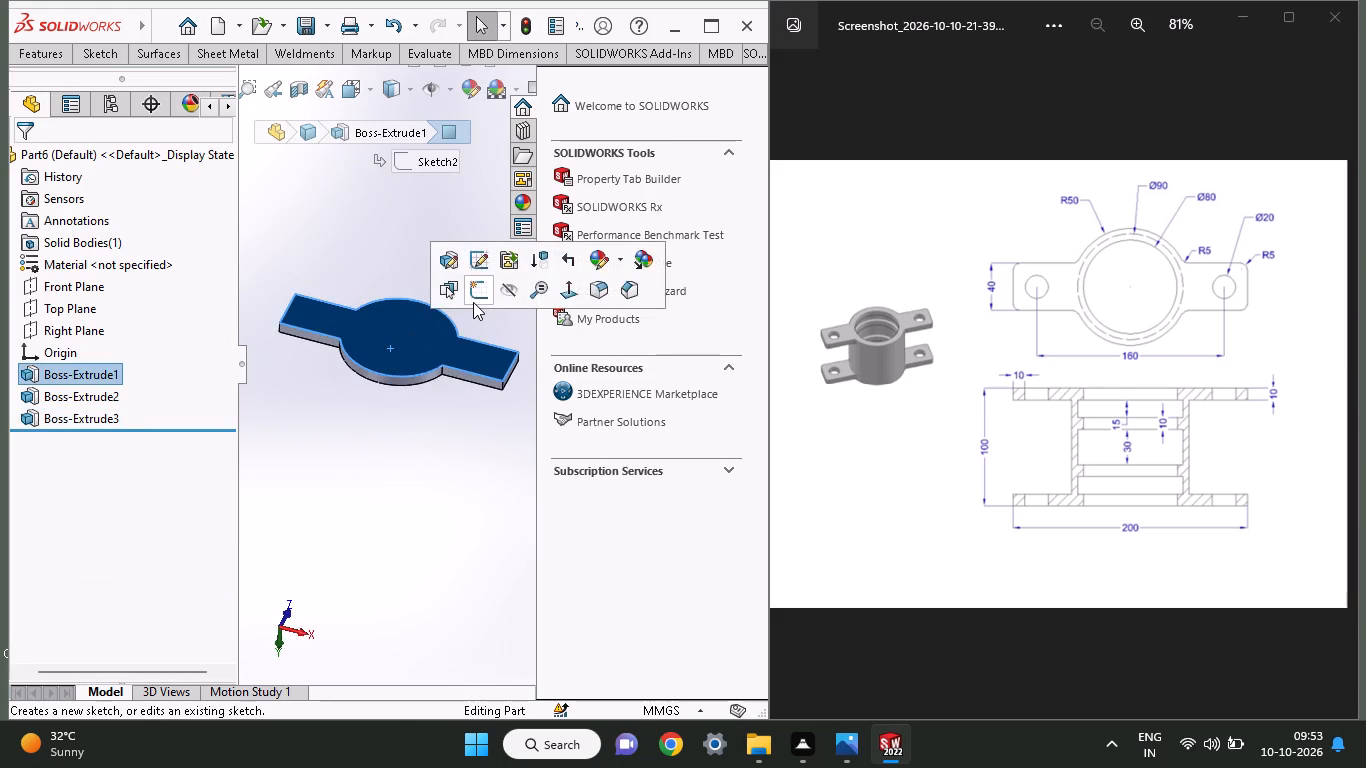
left_click(473, 302)
left_click(119, 54)
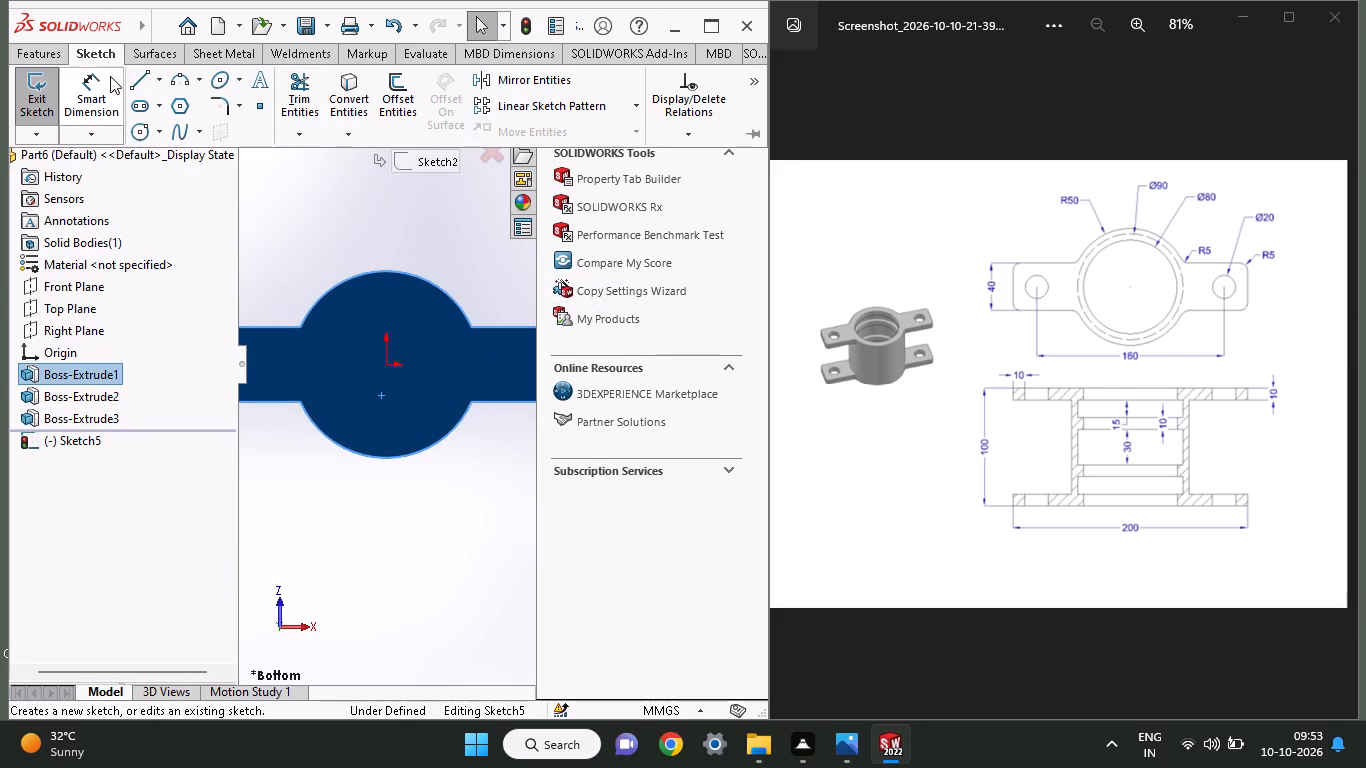
left_click(136, 136)
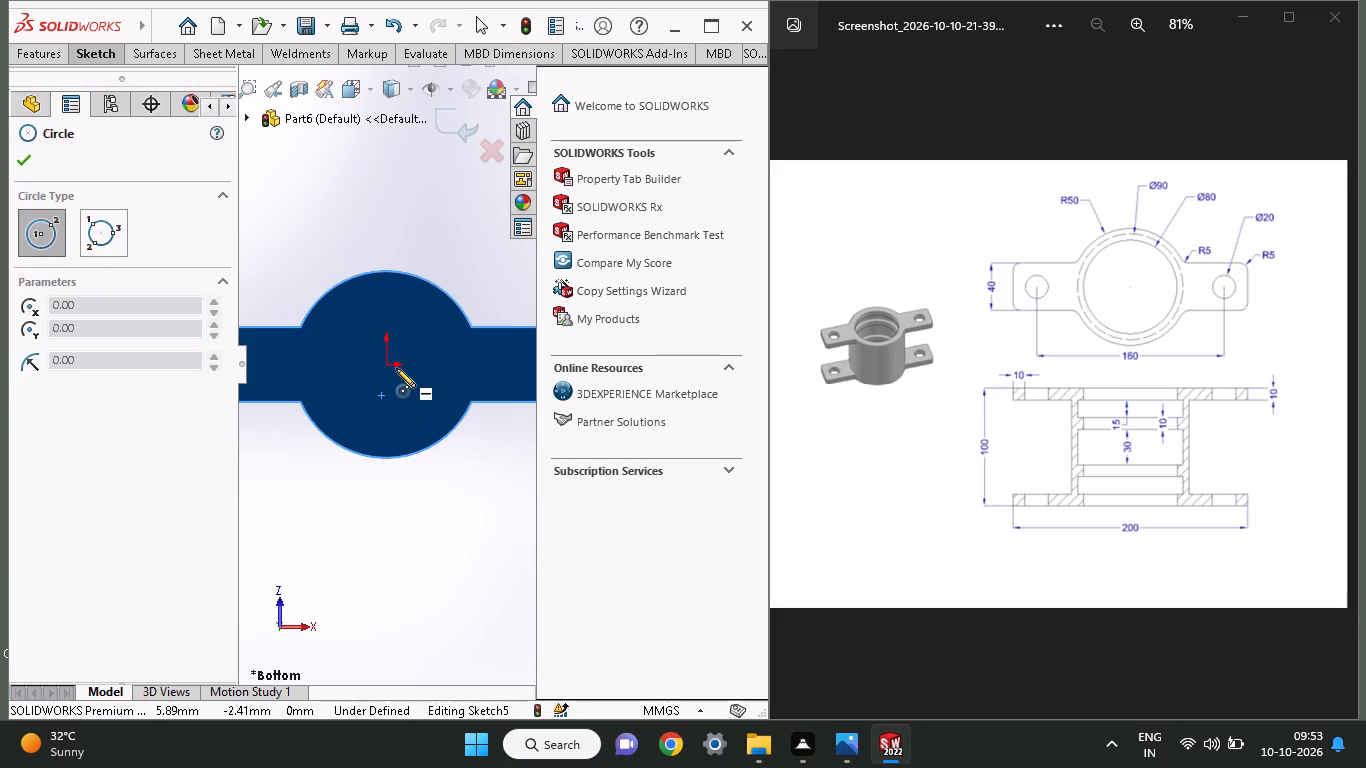
left_click(384, 360)
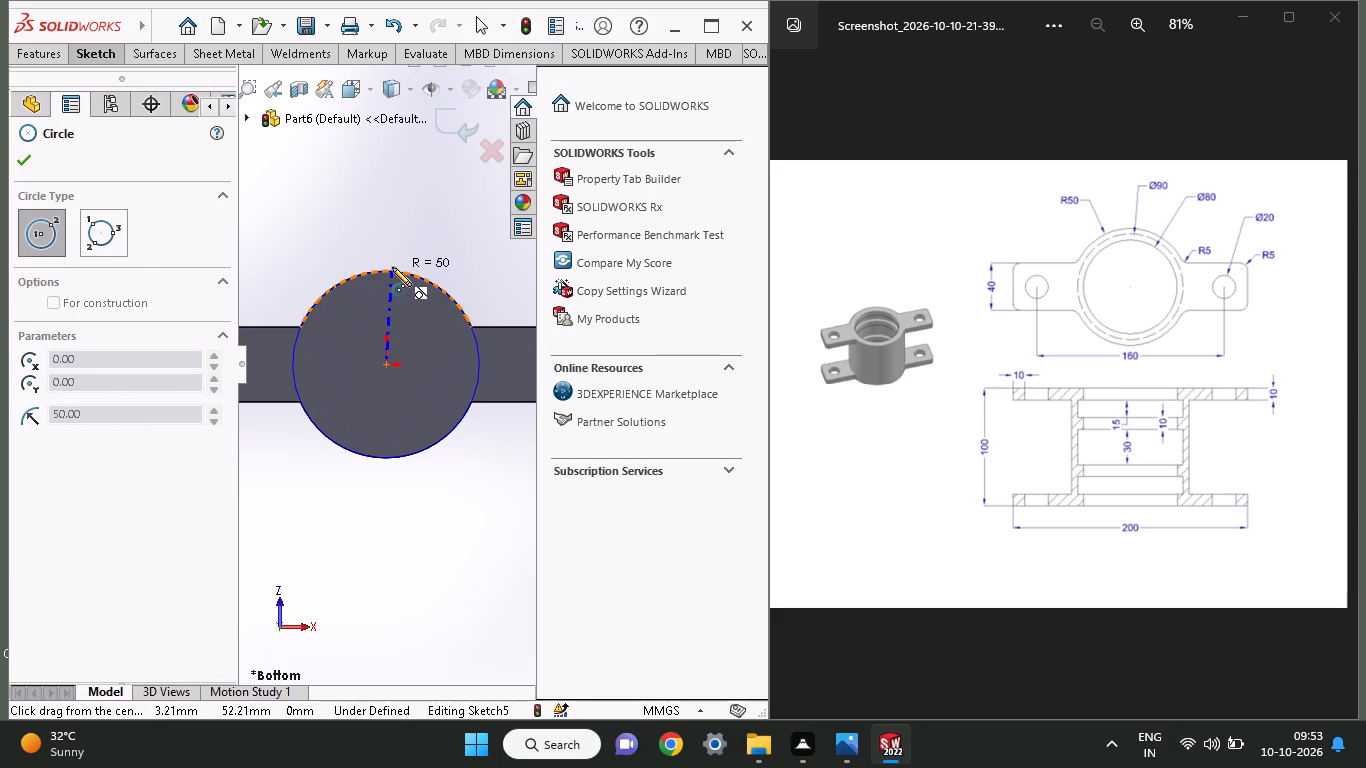
left_click(393, 267)
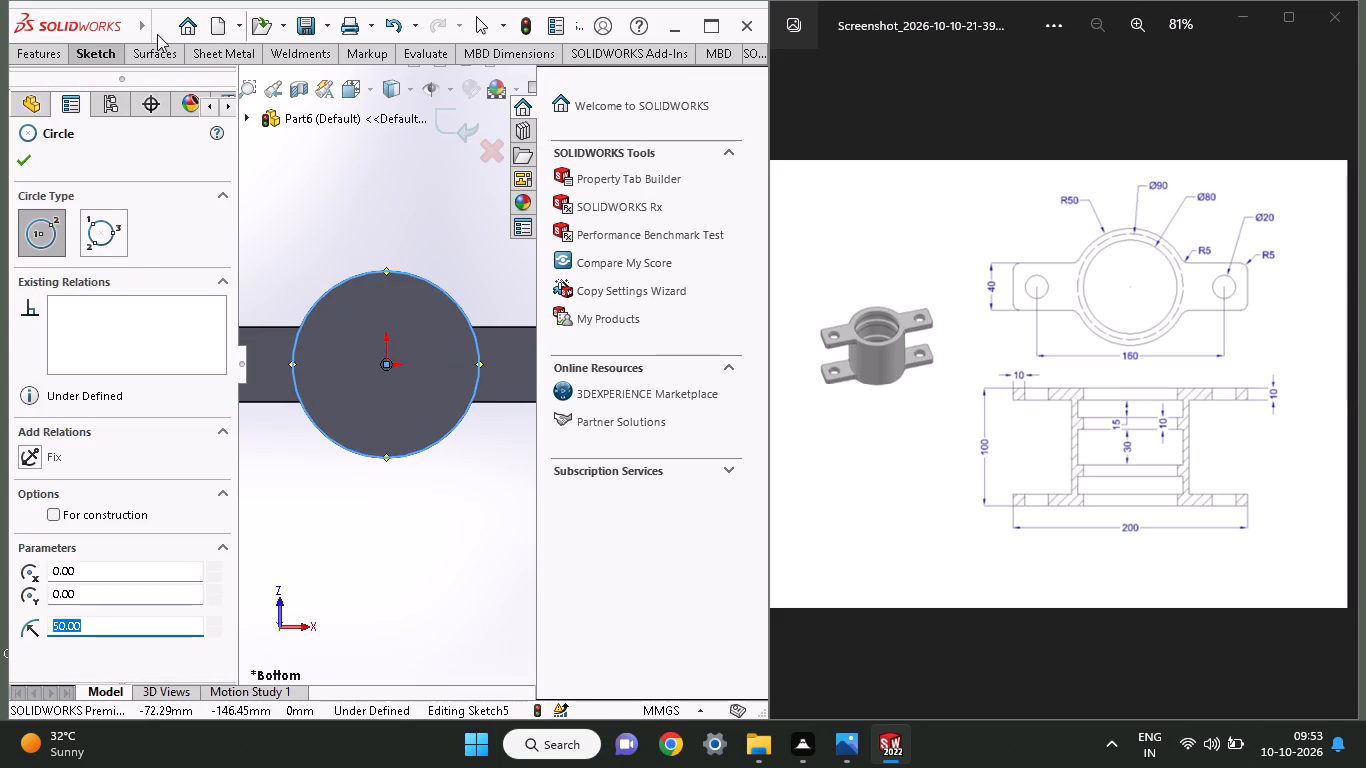
Extrude the 50 mm radius circle 80 mm blind away from the plate, merged with the body, to form the cylinder.
left_click(36, 49)
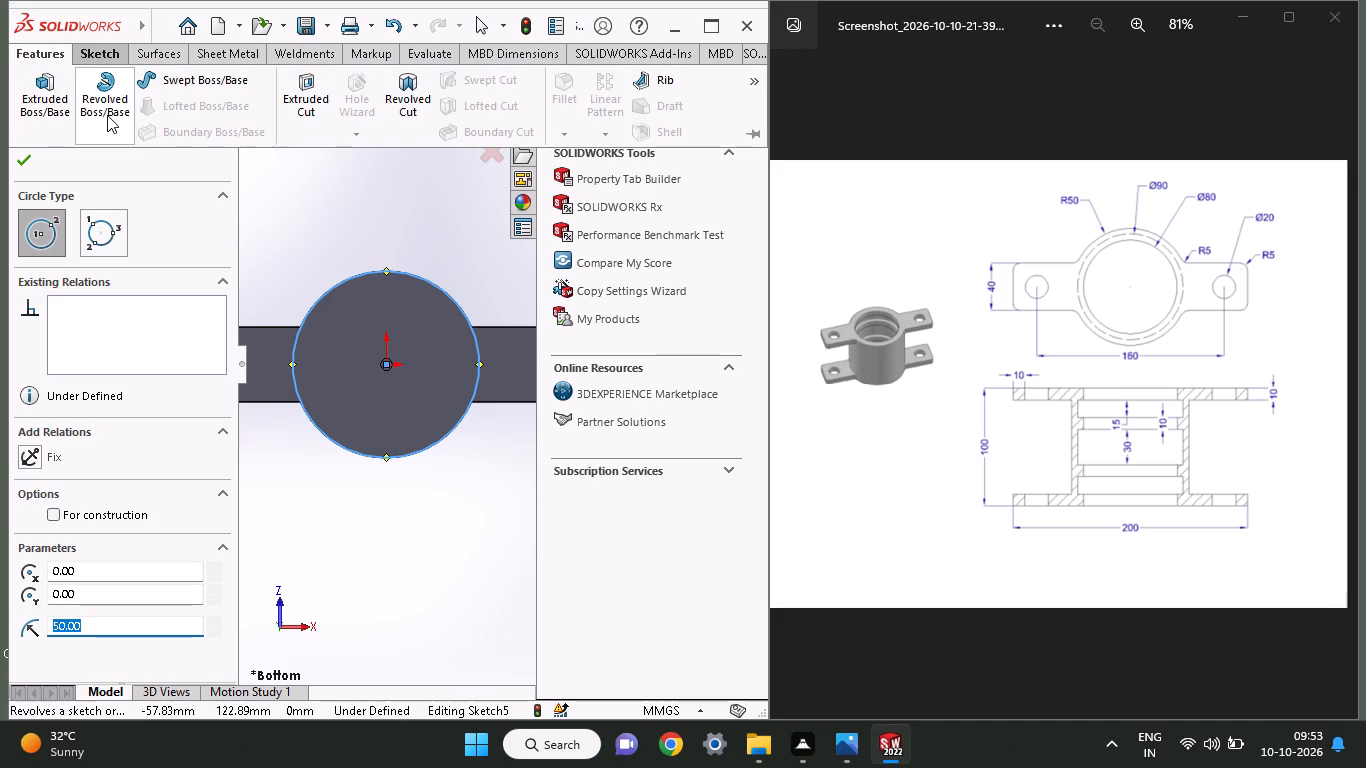
left_click(43, 104)
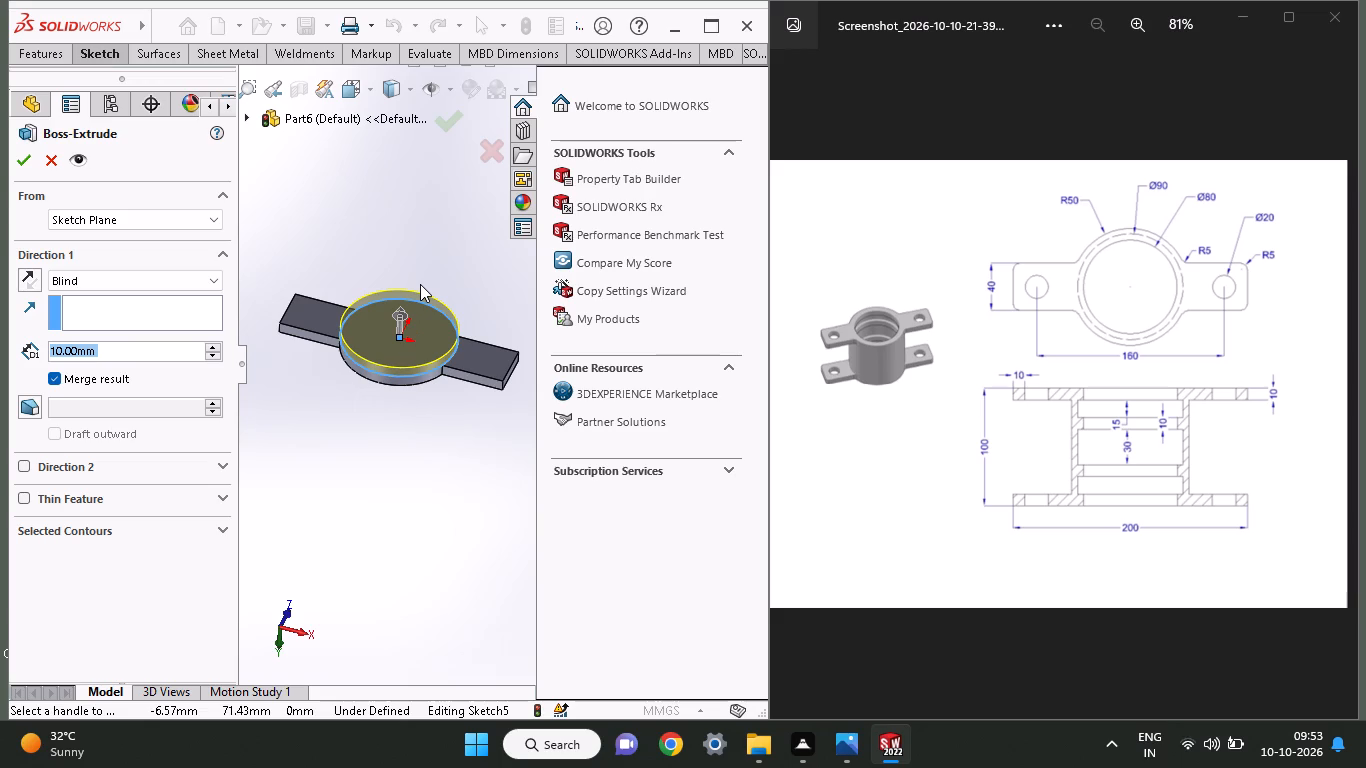
middle_click_drag(420, 284, 449, 285)
scroll(449, 285, "up", 1)
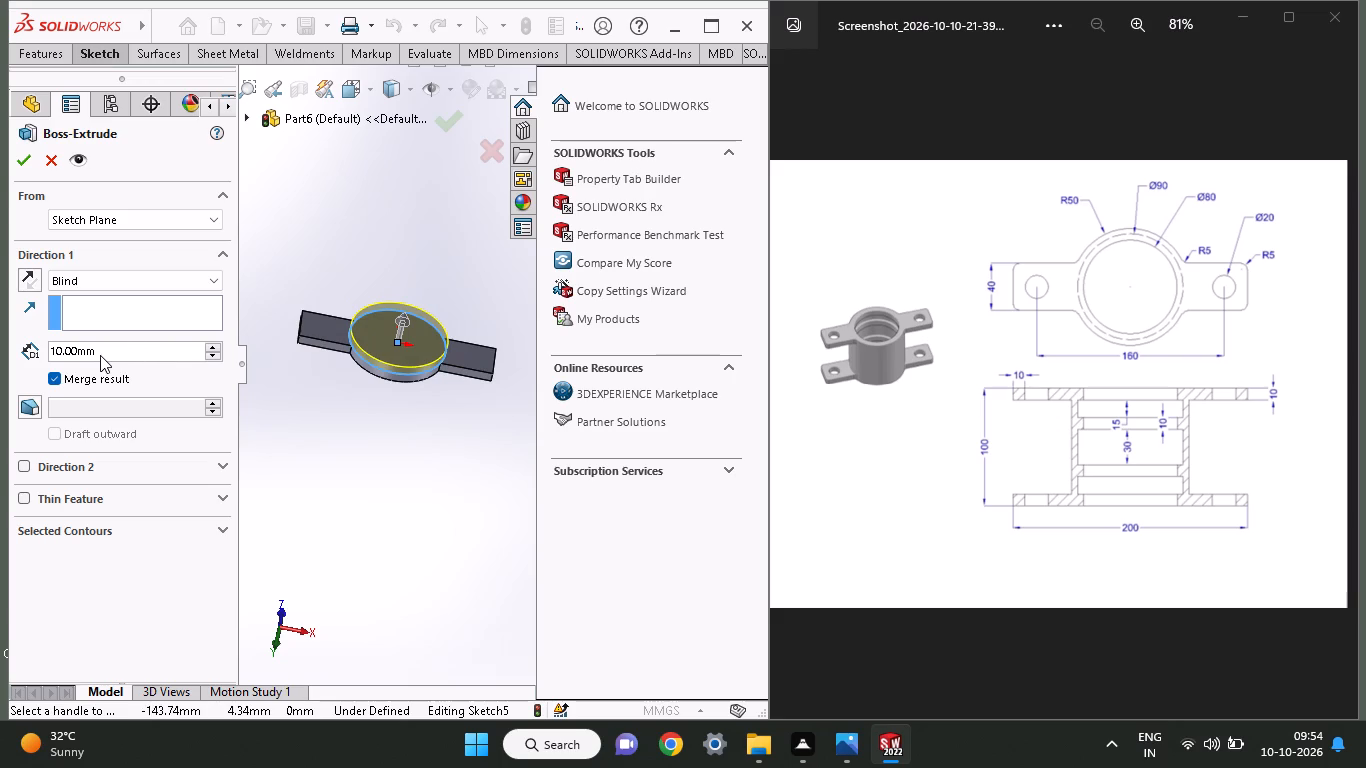
left_click_drag(100, 355, 0, 355)
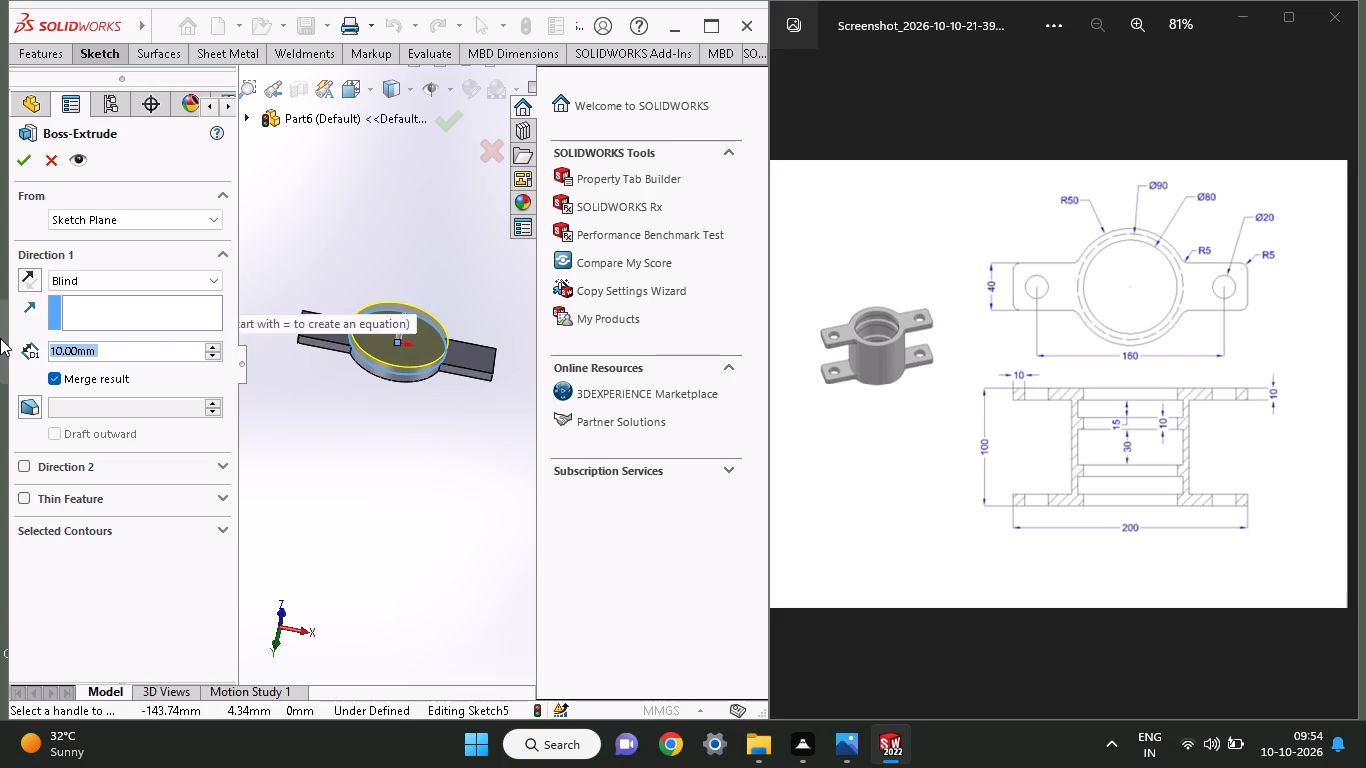
type("90")
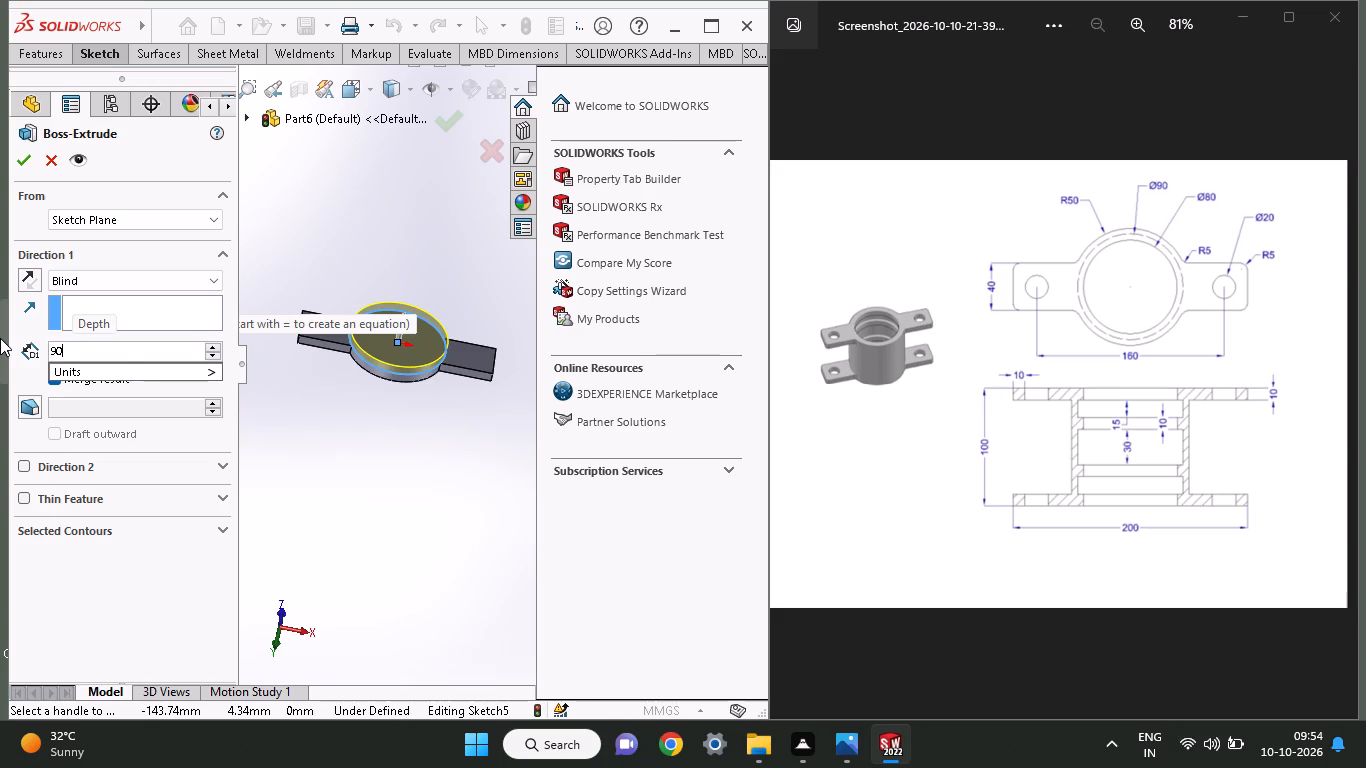
key("Delete")
key("Delete")
key("Delete")
left_click(82, 345)
key("BackSpace")
key("BackSpace")
type("80")
key("Return")
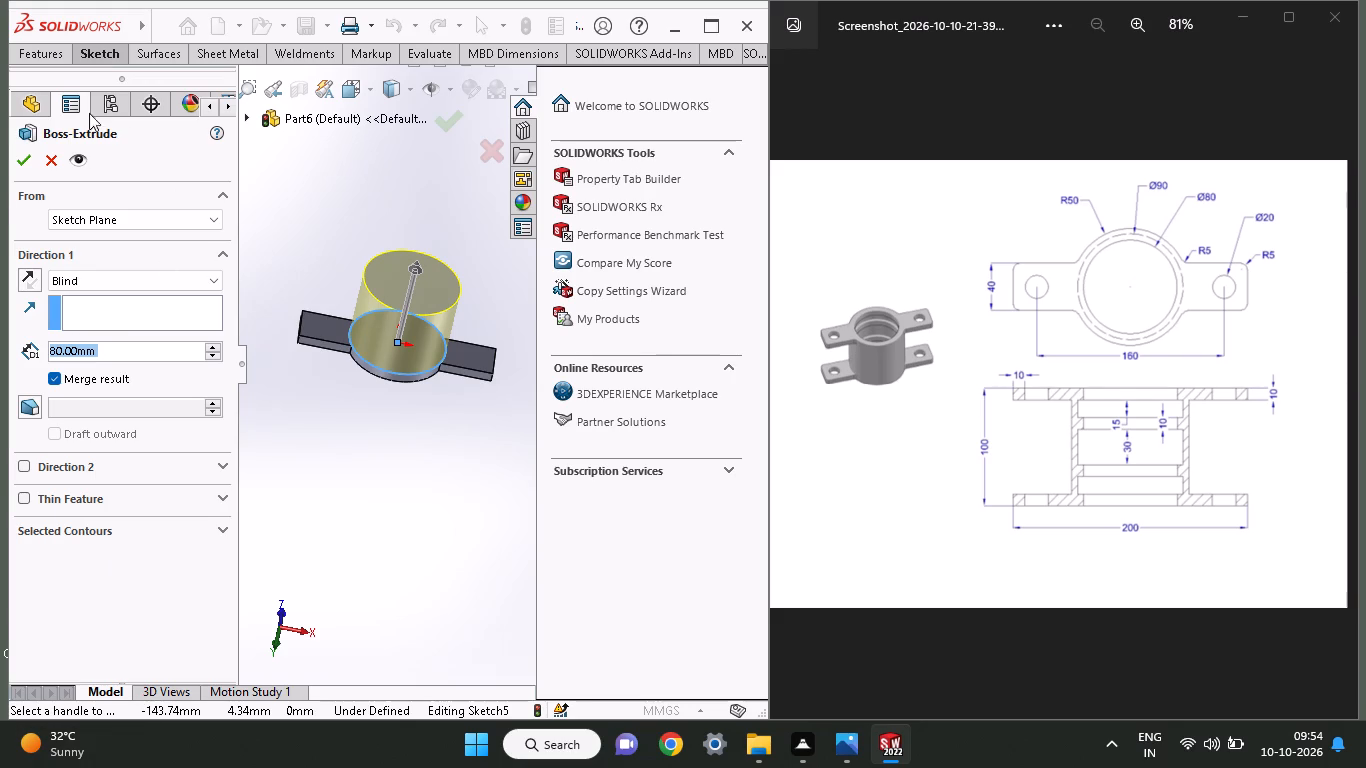
left_click(18, 158)
Sketch a circle of radius 50 mm centred on the origin on the cylinder's free end face.
scroll(181, 367, "down", 1)
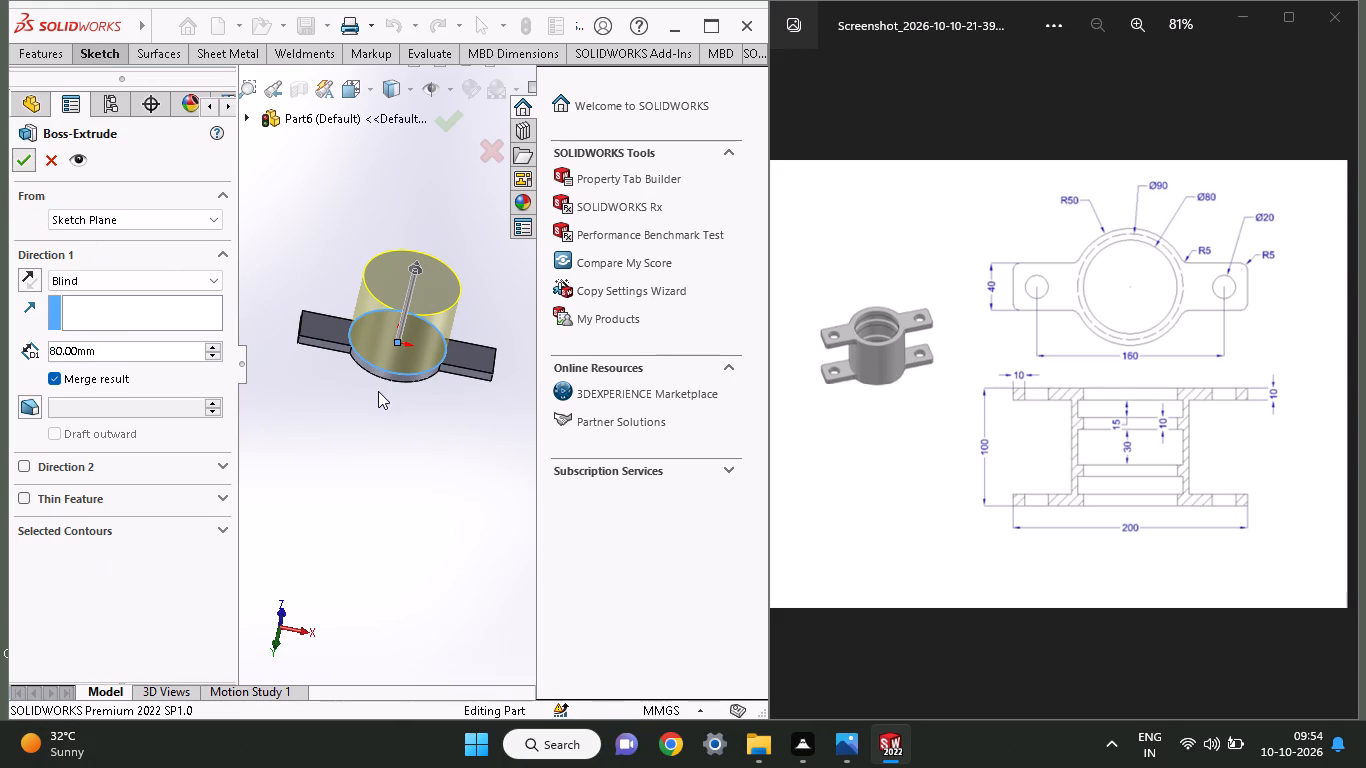
middle_click_drag(394, 380, 355, 383)
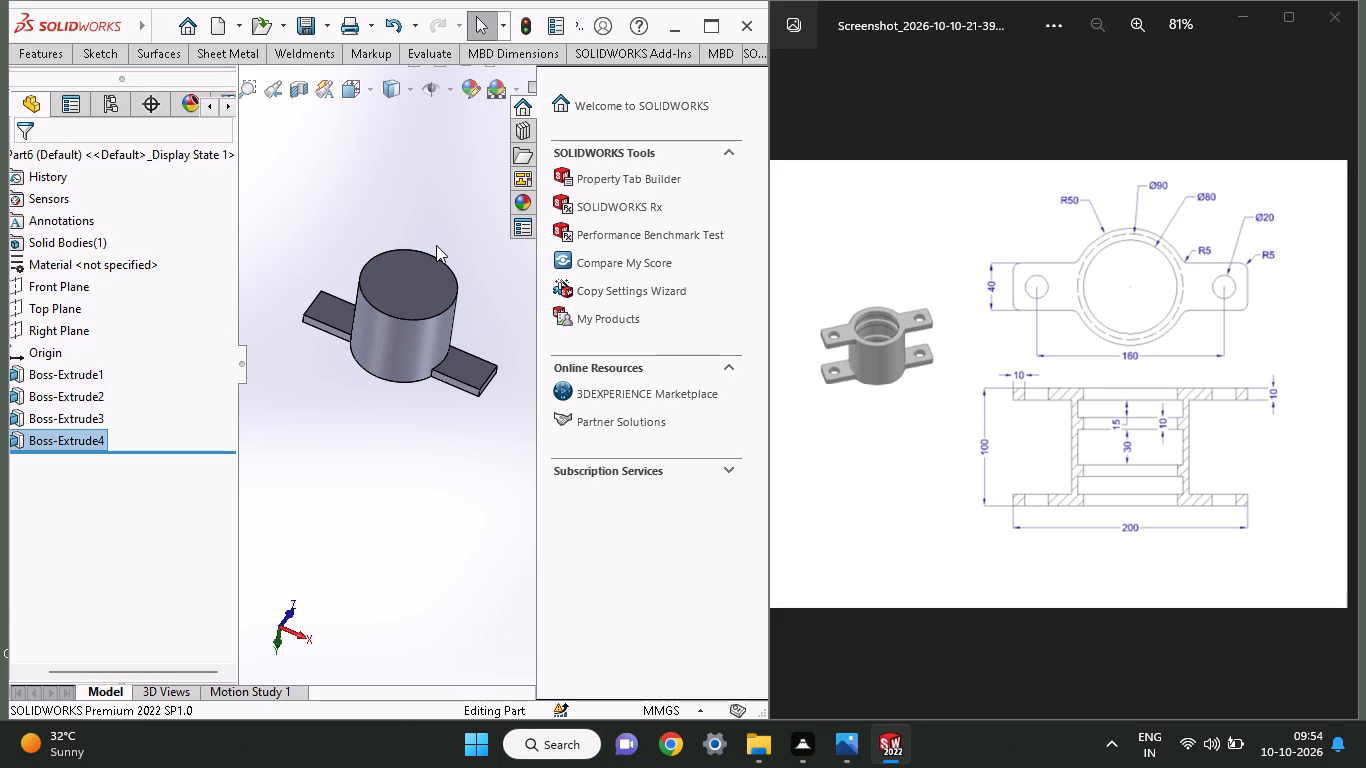
left_click(427, 307)
left_click(519, 249)
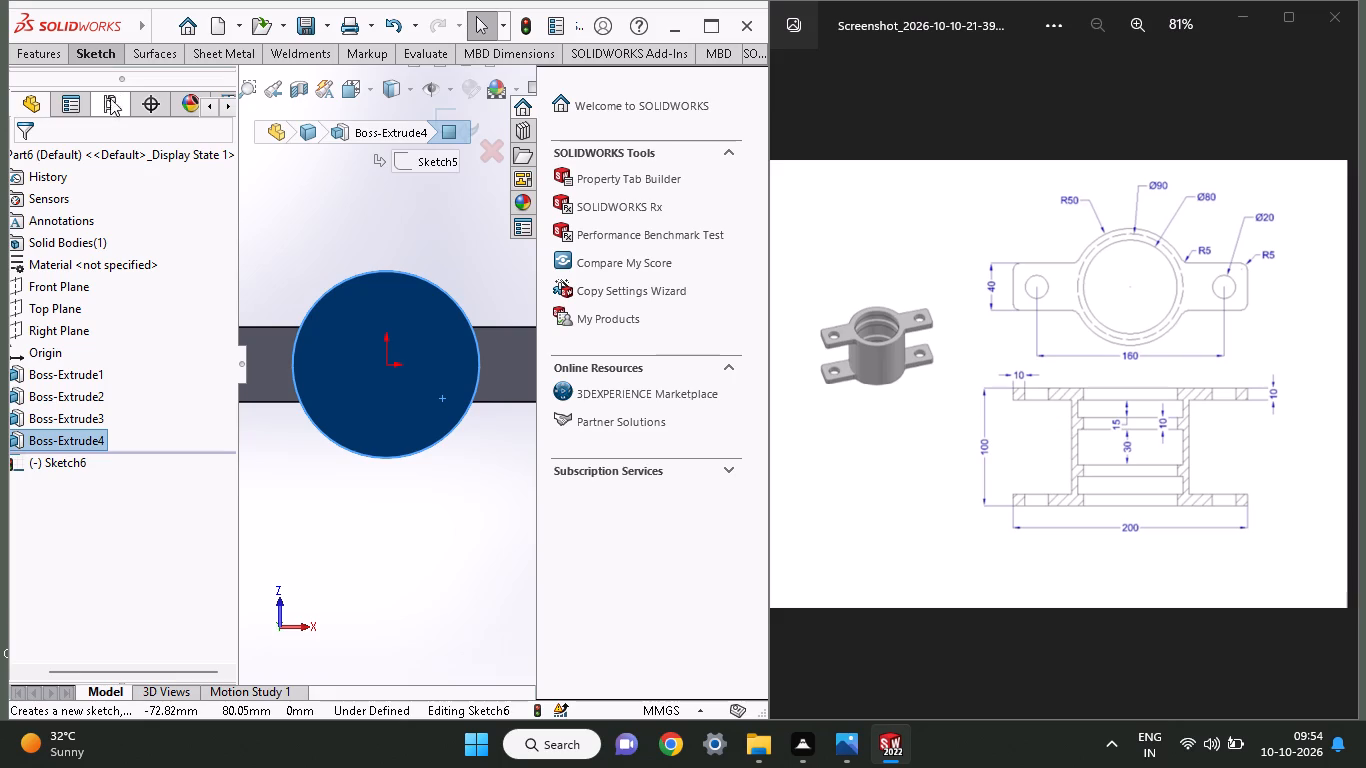
left_click(110, 54)
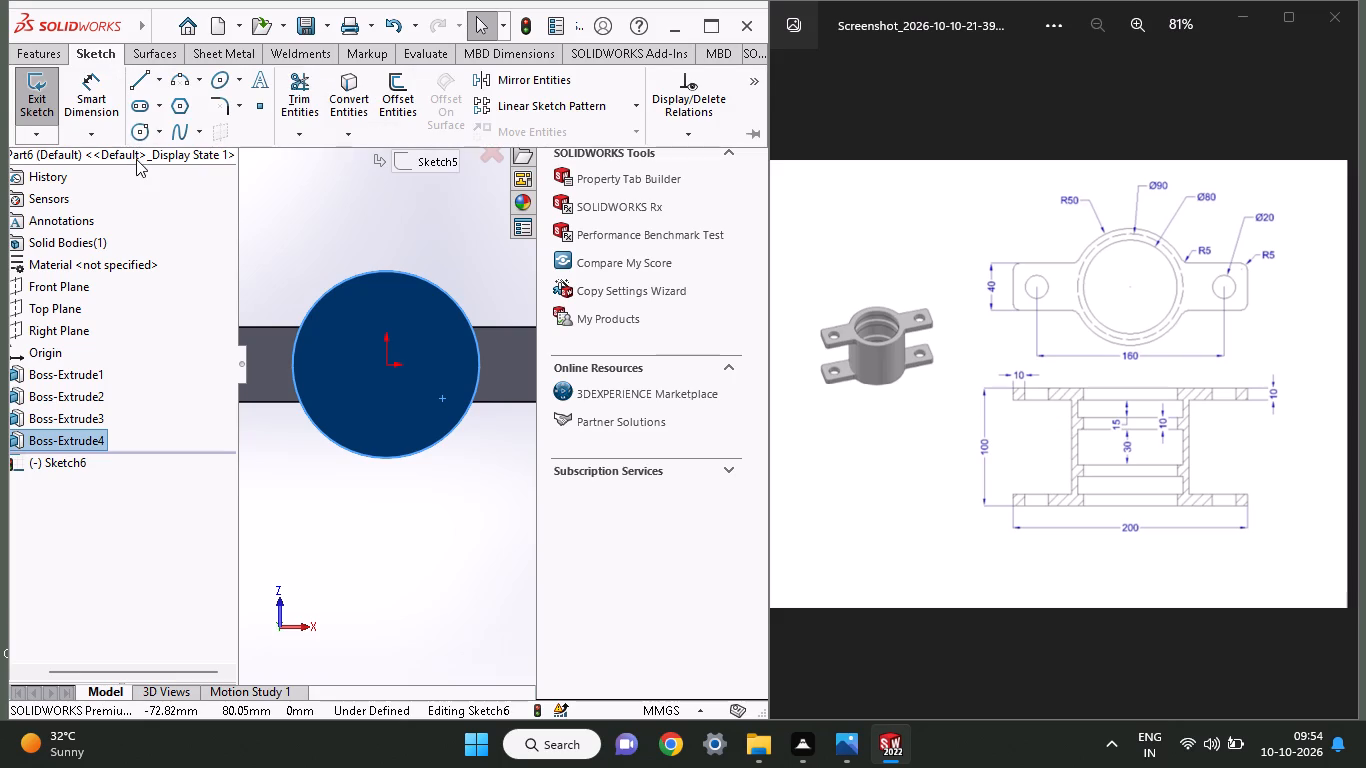
left_click(138, 131)
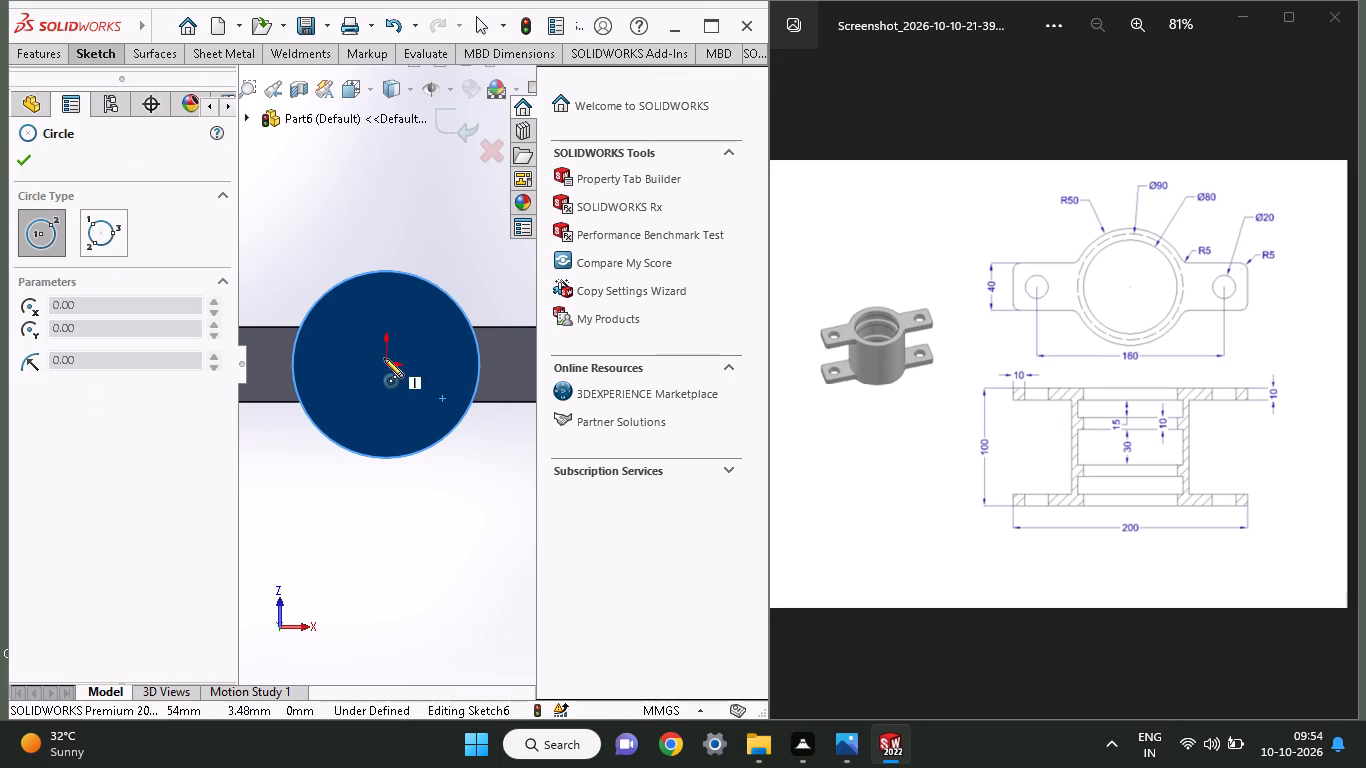
left_click(382, 366)
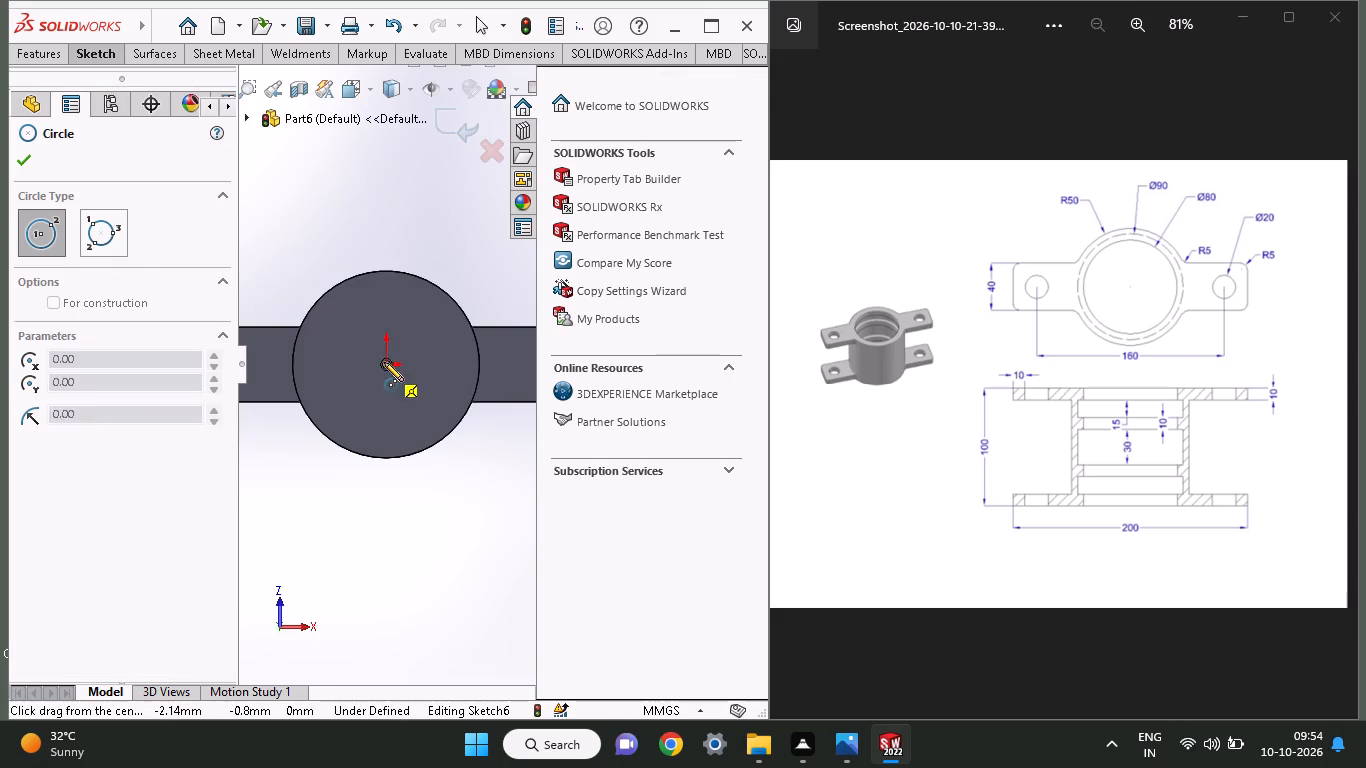
left_click(396, 269)
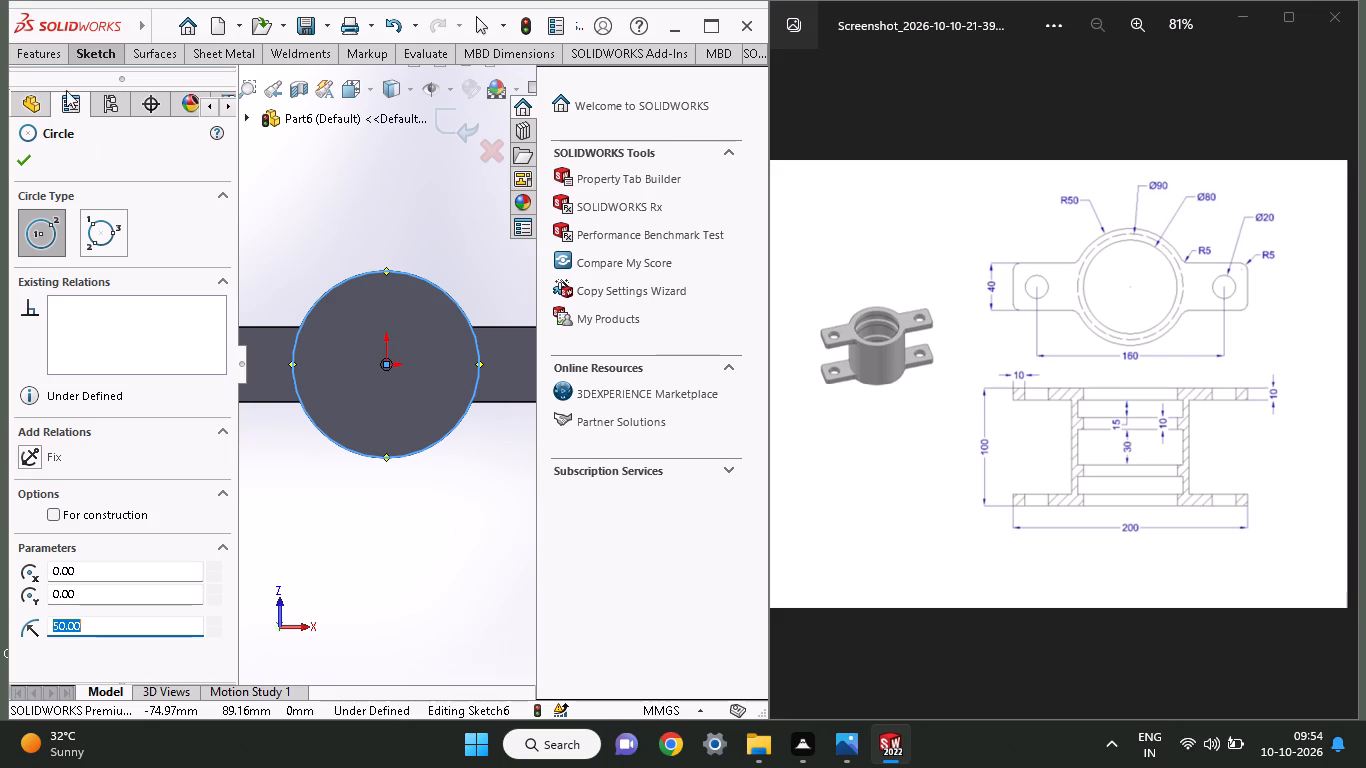
Extrude the end-face circle 10 mm blind outward, merged with the cylinder.
left_click(36, 49)
left_click(53, 94)
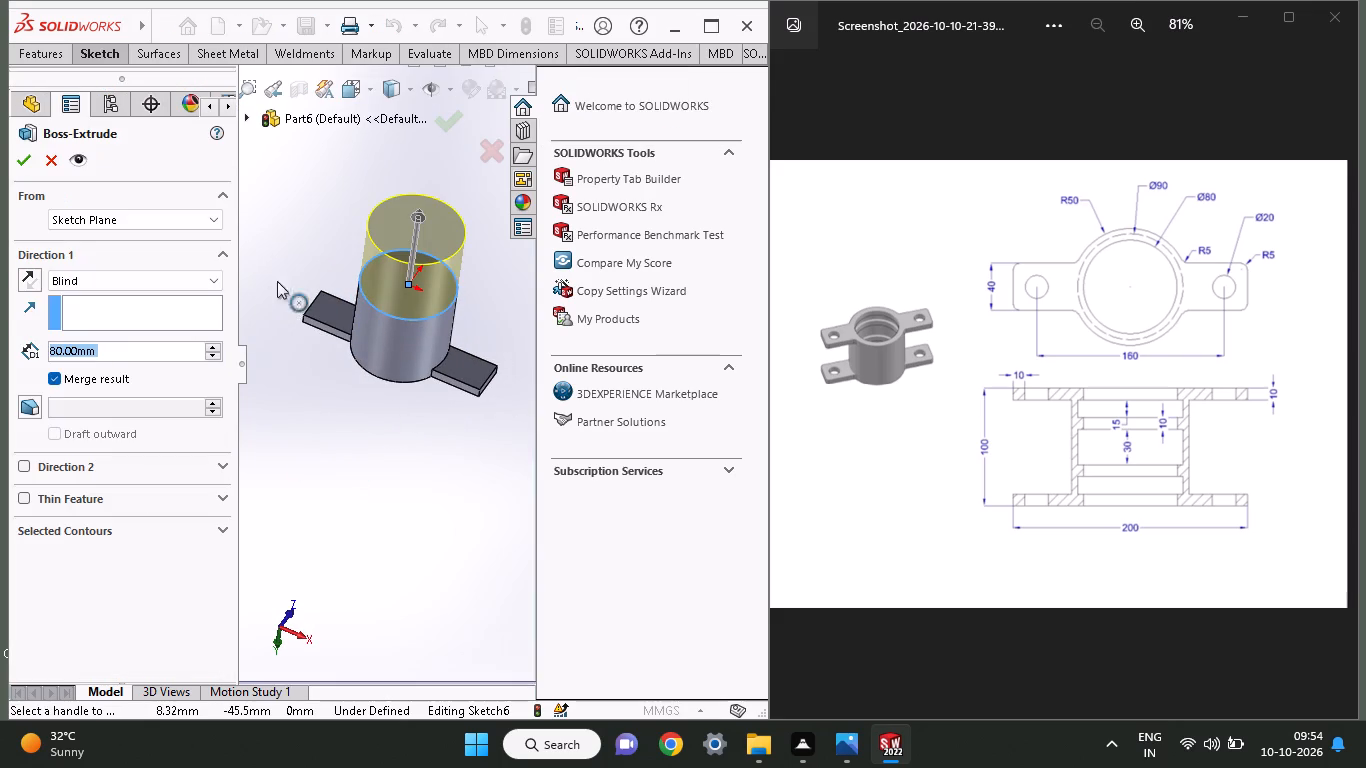
type("10")
key("Return")
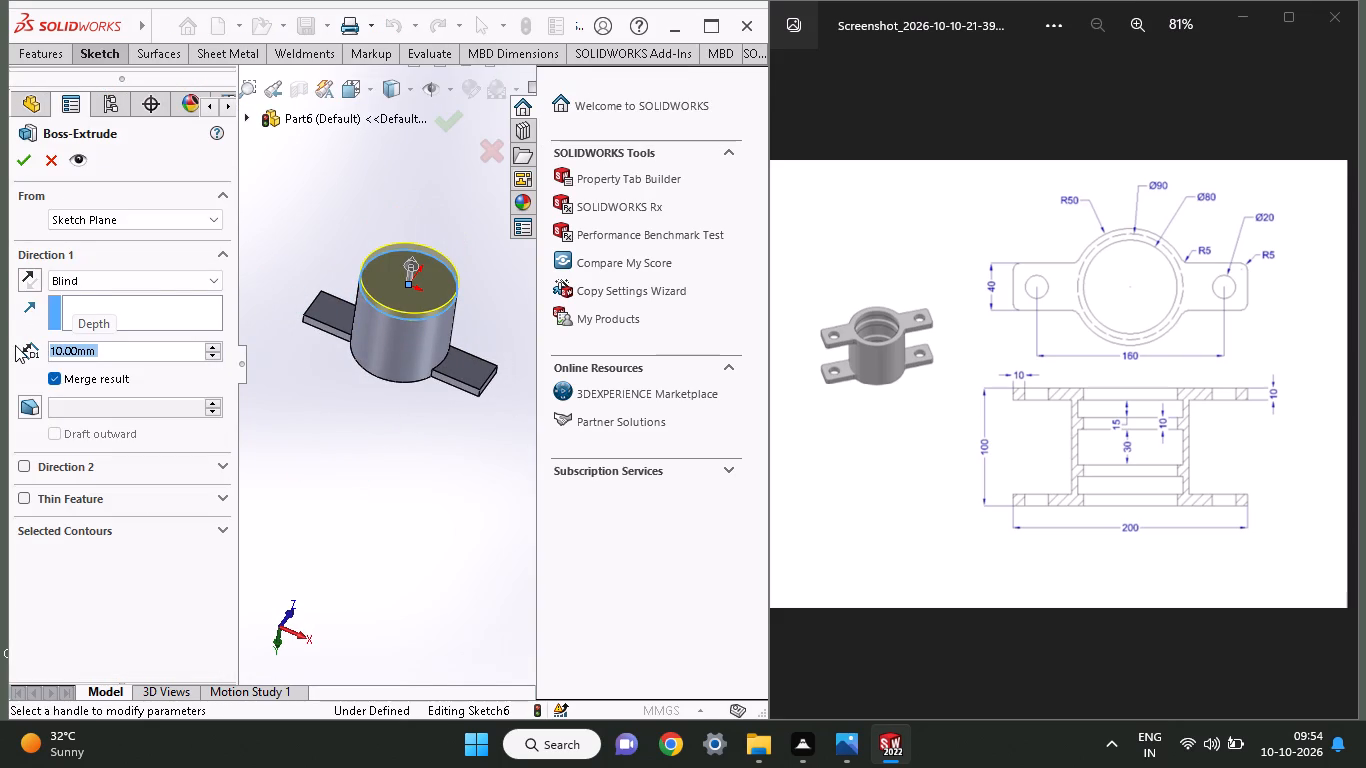
left_click(17, 154)
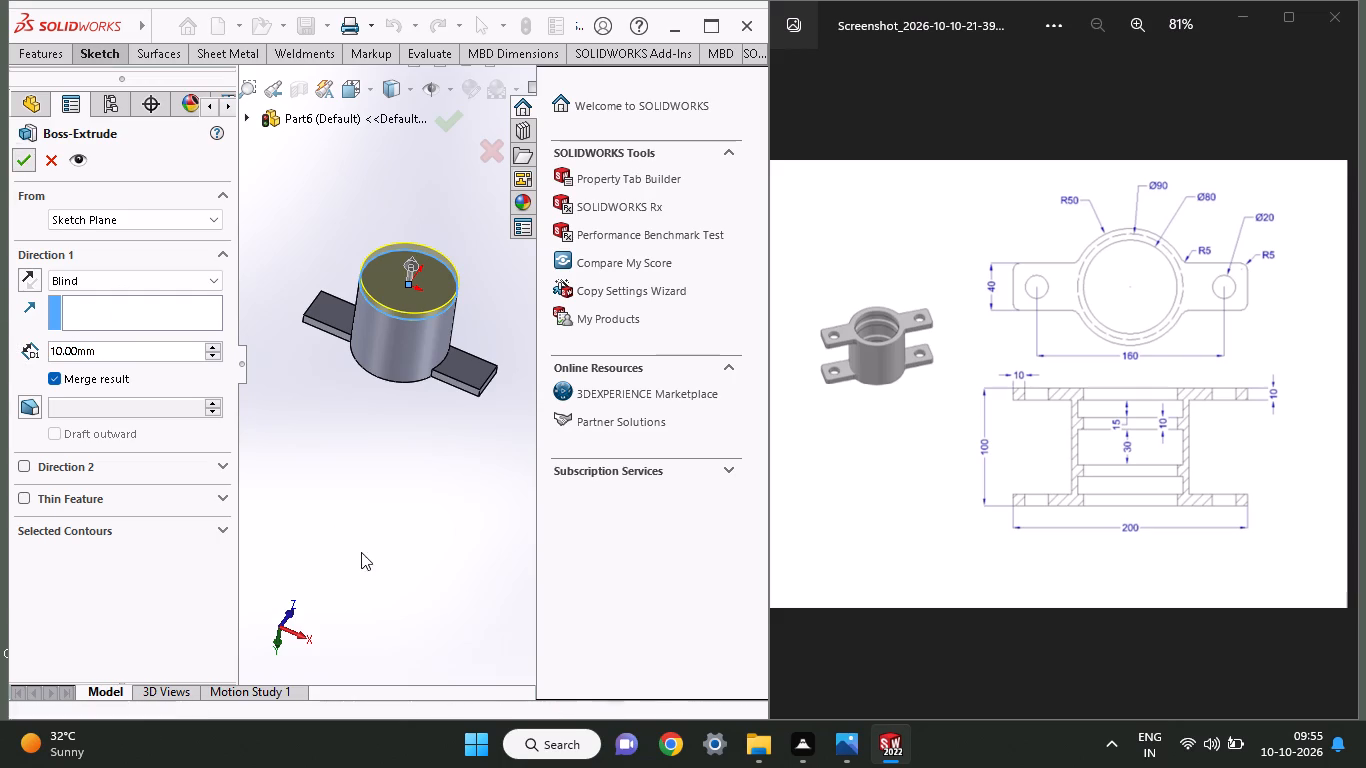
middle_click_drag(378, 455, 400, 432)
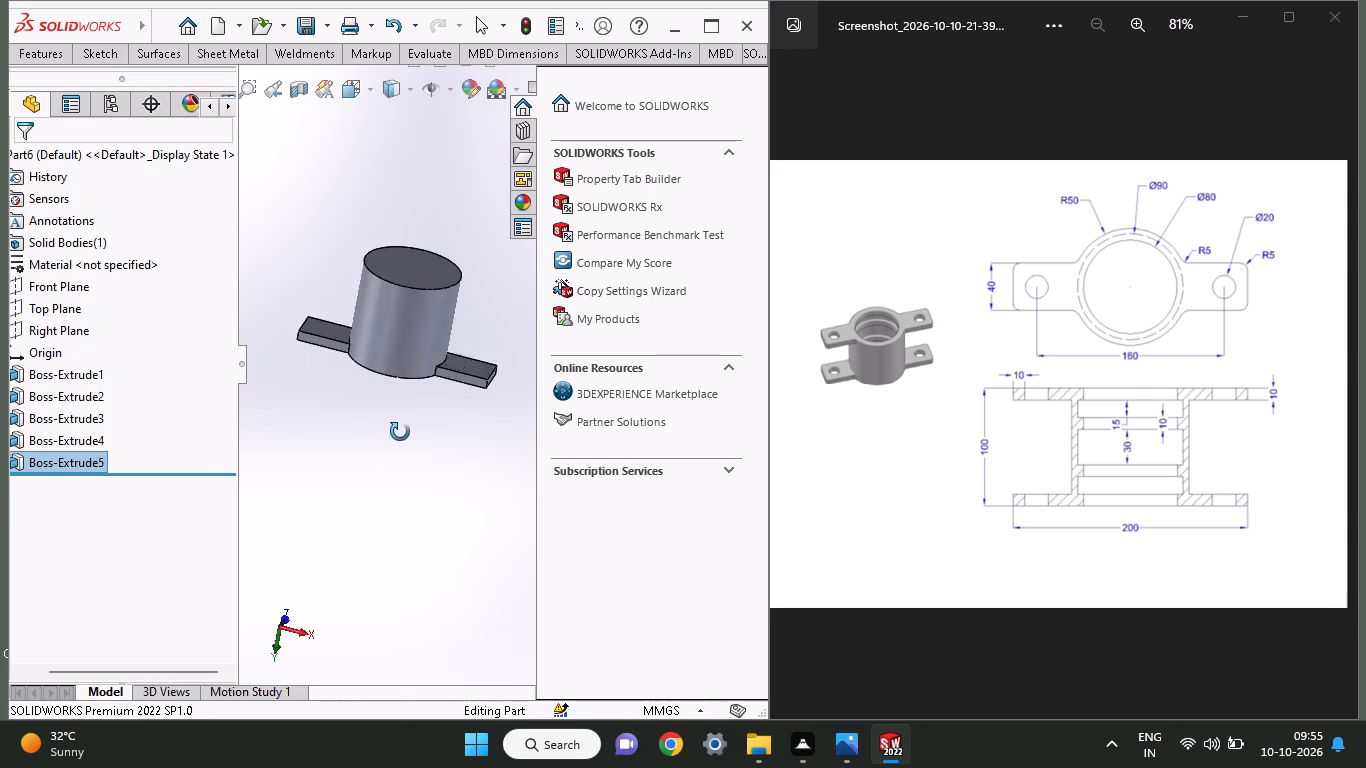
Start a sketch on the cylinder's free end face and draw a horizontal line from the origin to the midpoint of one ear's outer edge.
middle_click_drag(400, 432, 394, 502)
left_click(393, 320)
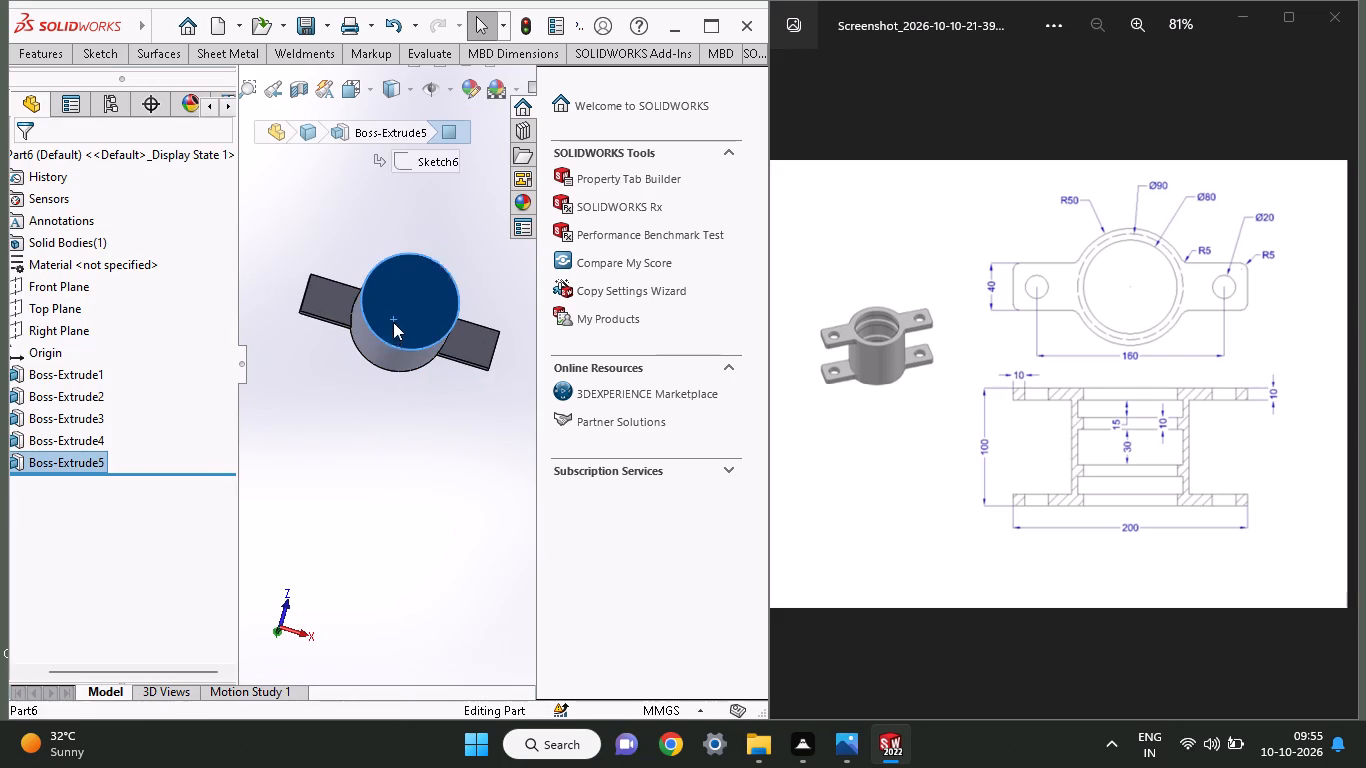
left_click(483, 261)
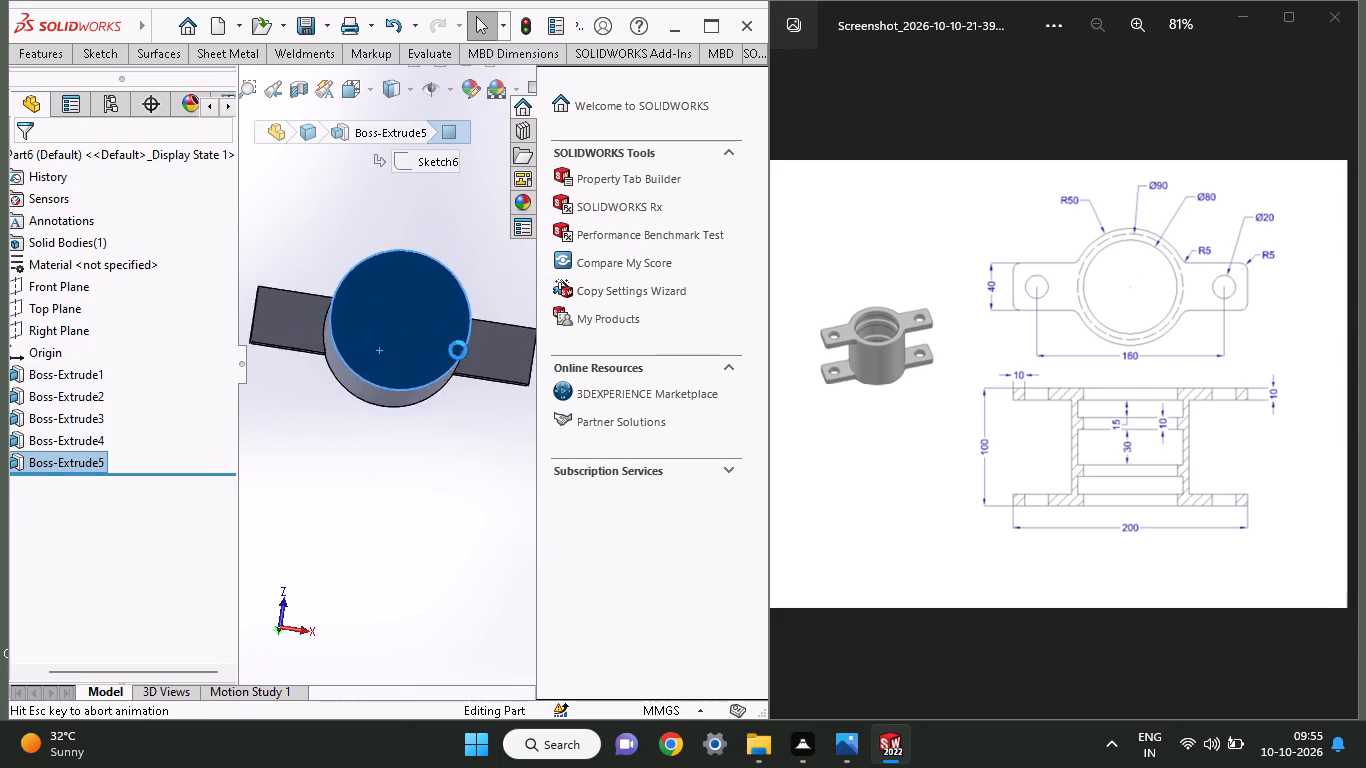
scroll(447, 372, "up", 1)
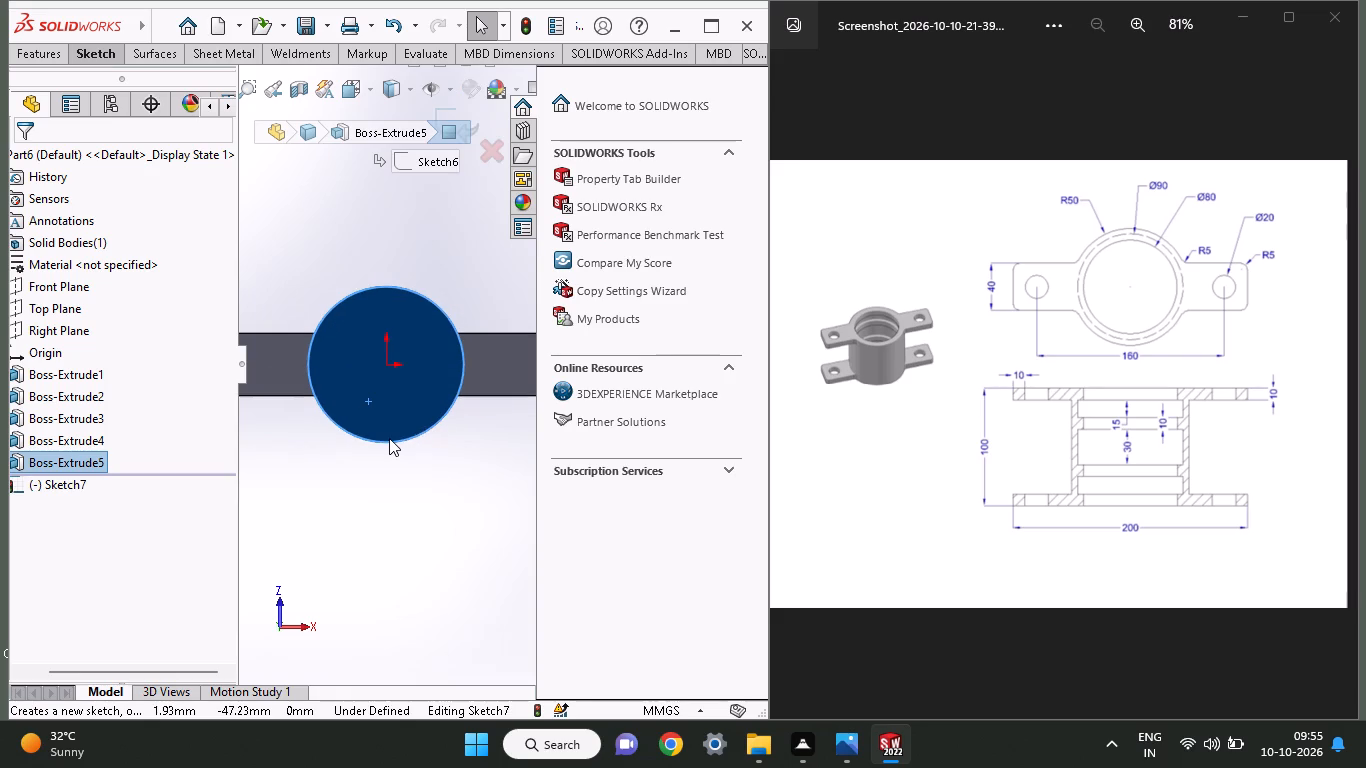
scroll(389, 438, "up", 2, "ctrl")
scroll(394, 365, "down", 2, "ctrl")
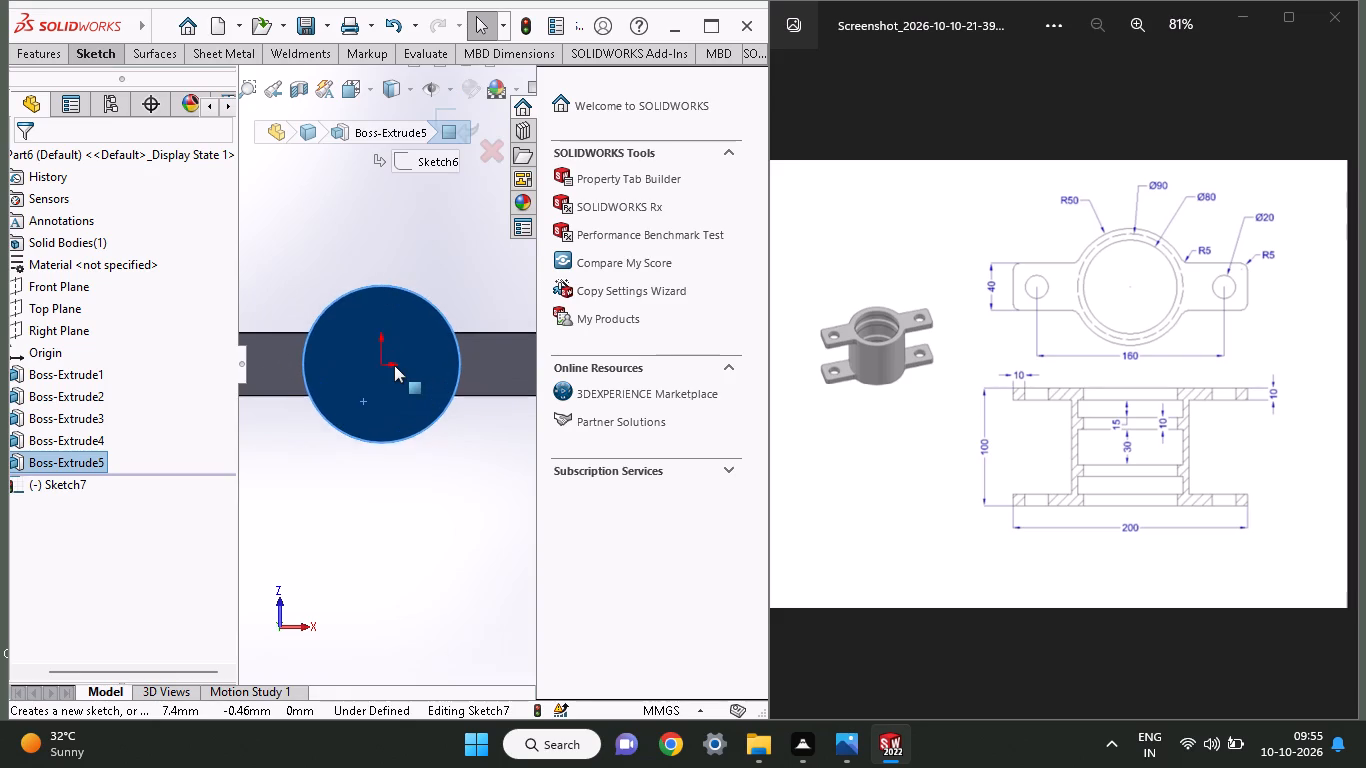
scroll(394, 365, "up", 2, "ctrl")
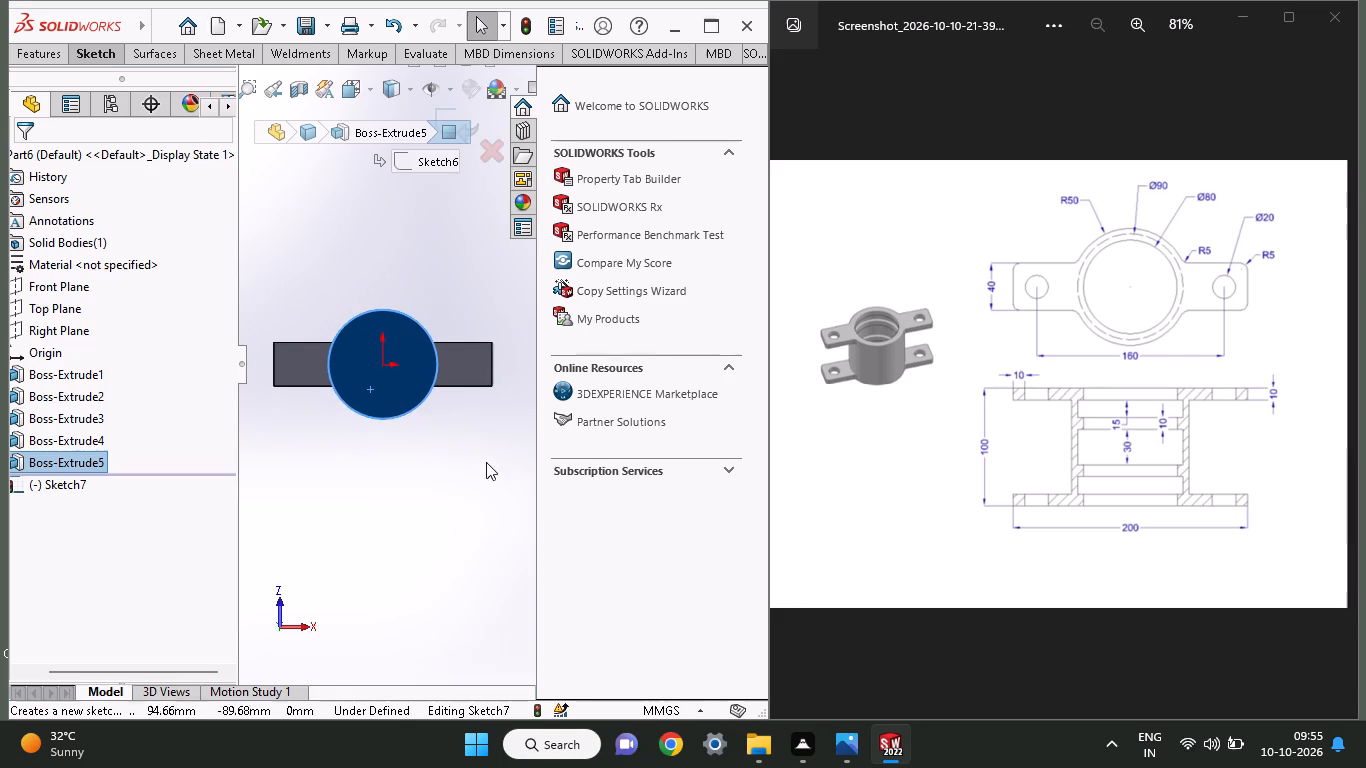
left_click(89, 52)
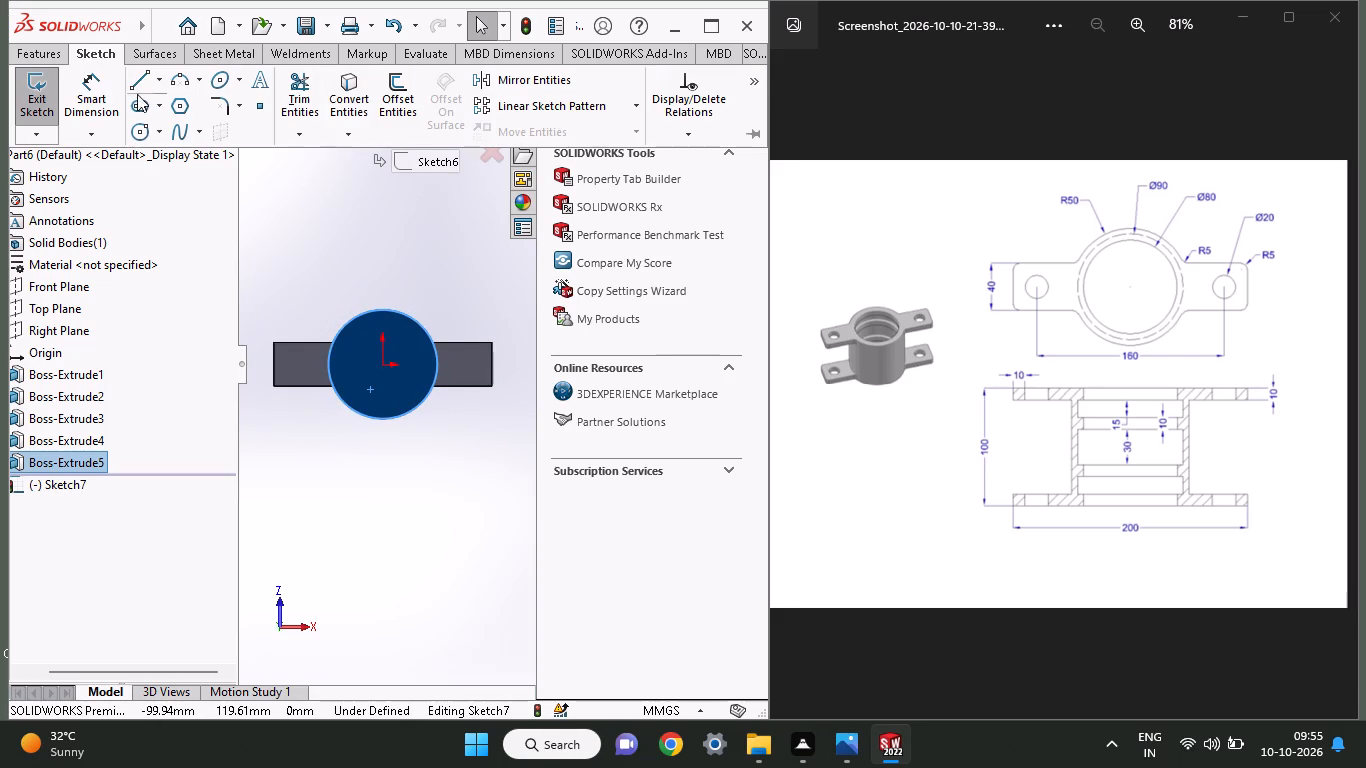
left_click(139, 71)
left_click(378, 364)
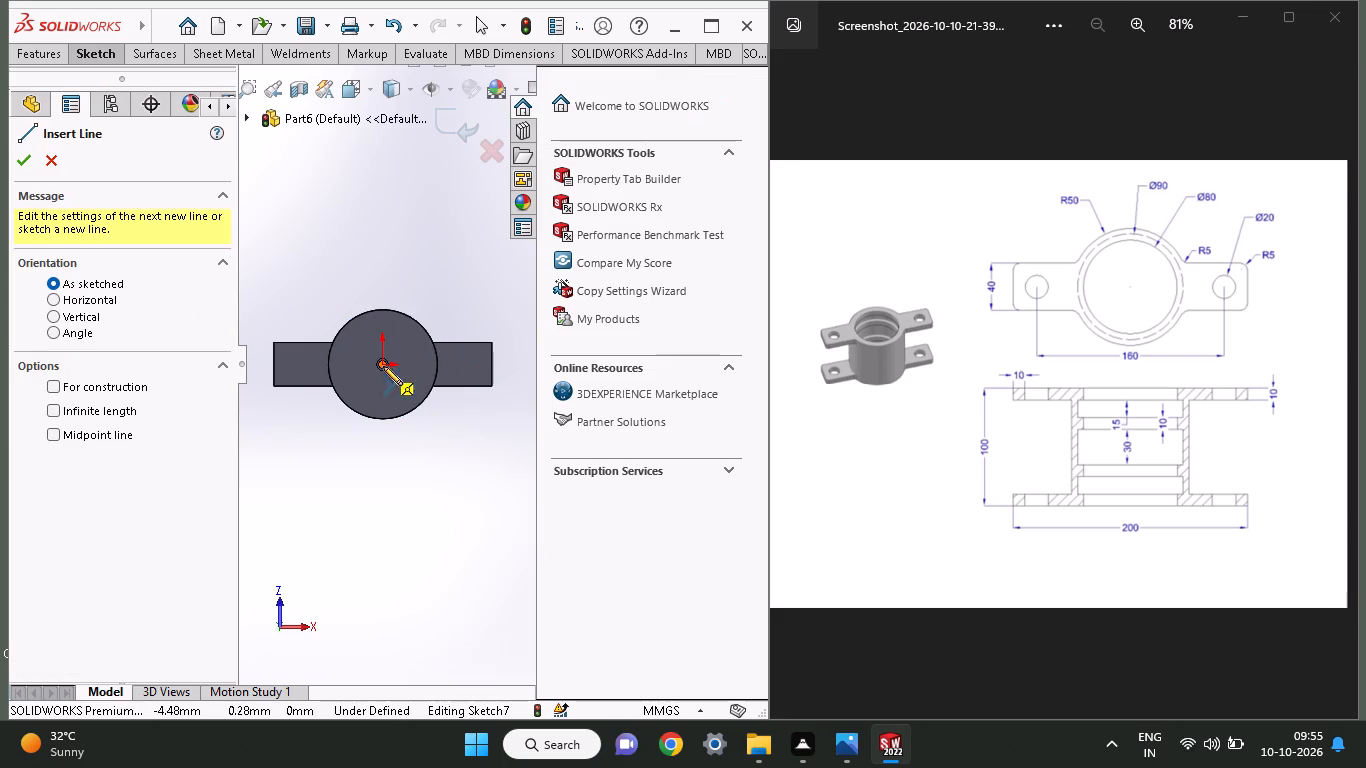
left_click(492, 366)
right_click(441, 250)
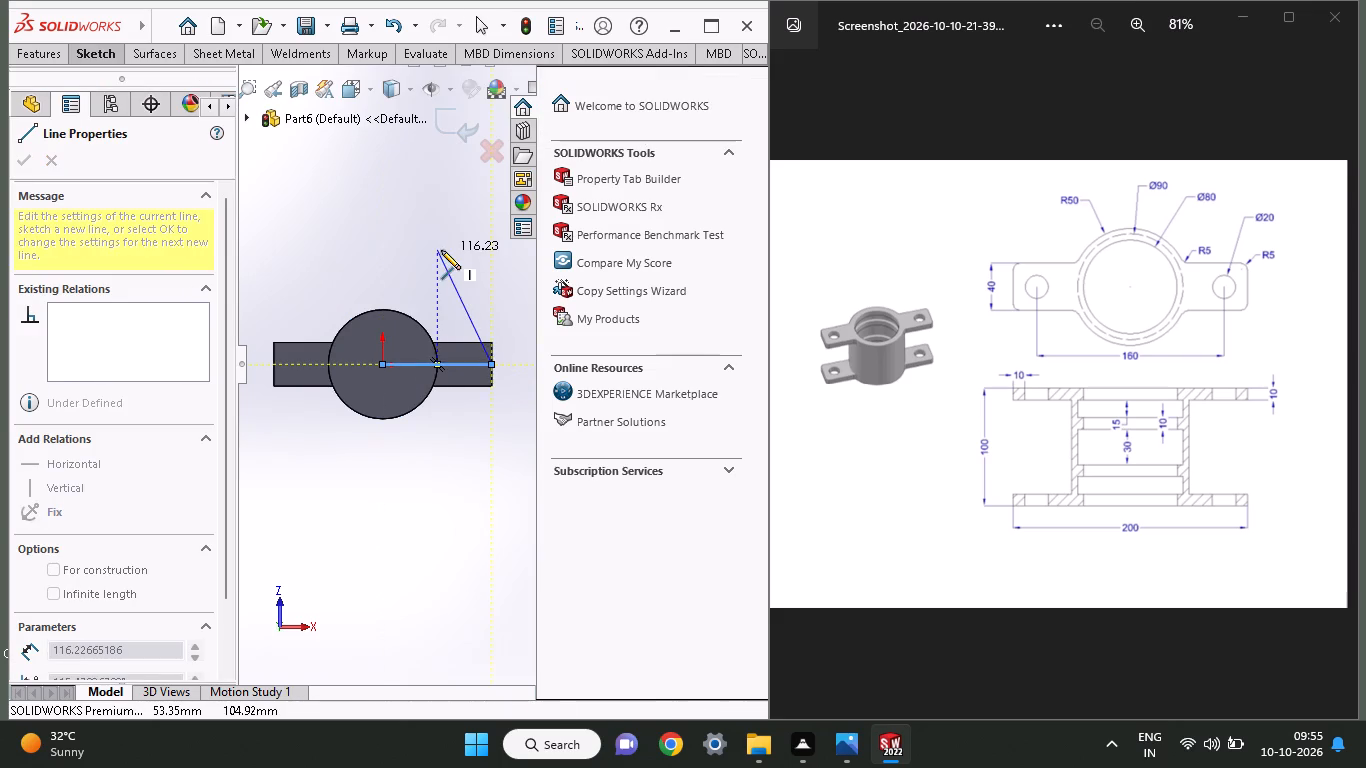
left_click(467, 274)
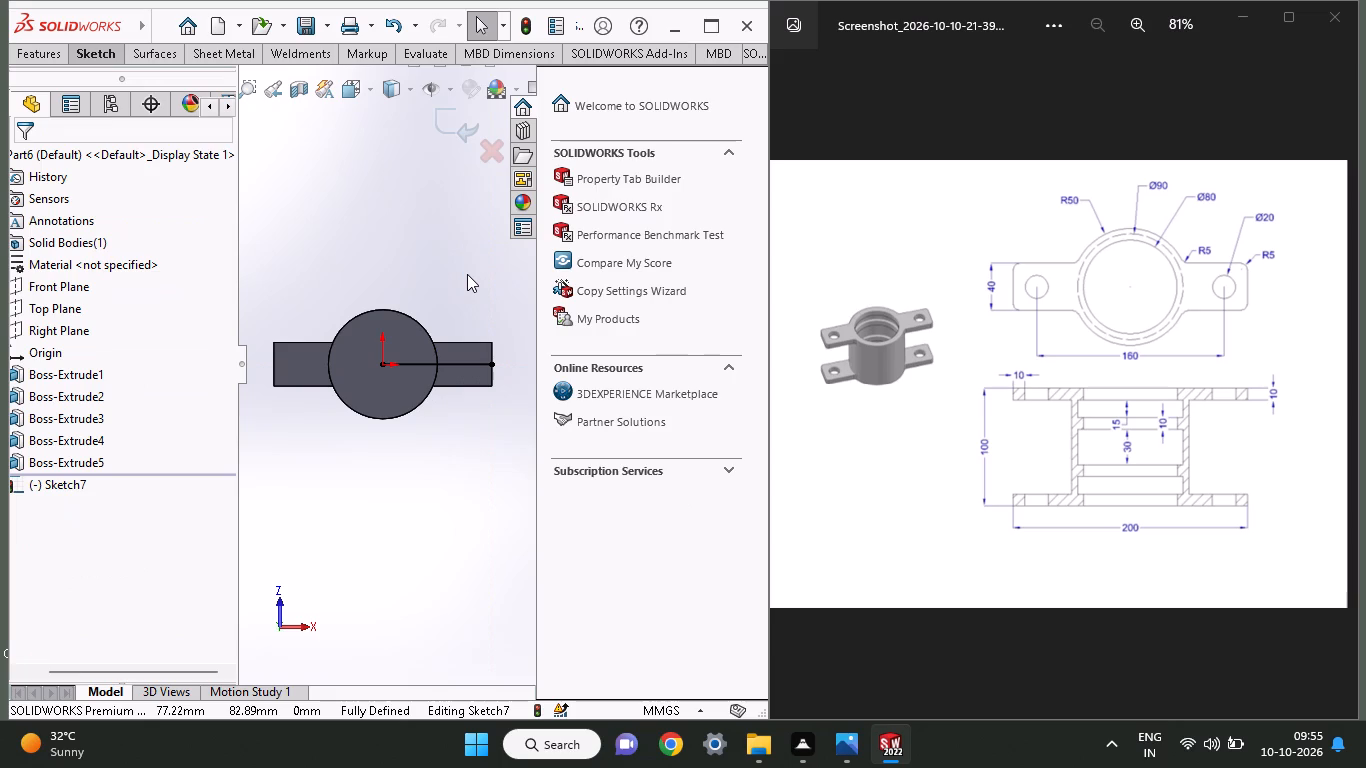
Sketch a circle of radius 50 mm centred on the origin, matching the cylinder's edge.
scroll(442, 387, "up", 1, "ctrl")
scroll(442, 387, "down", 3, "ctrl")
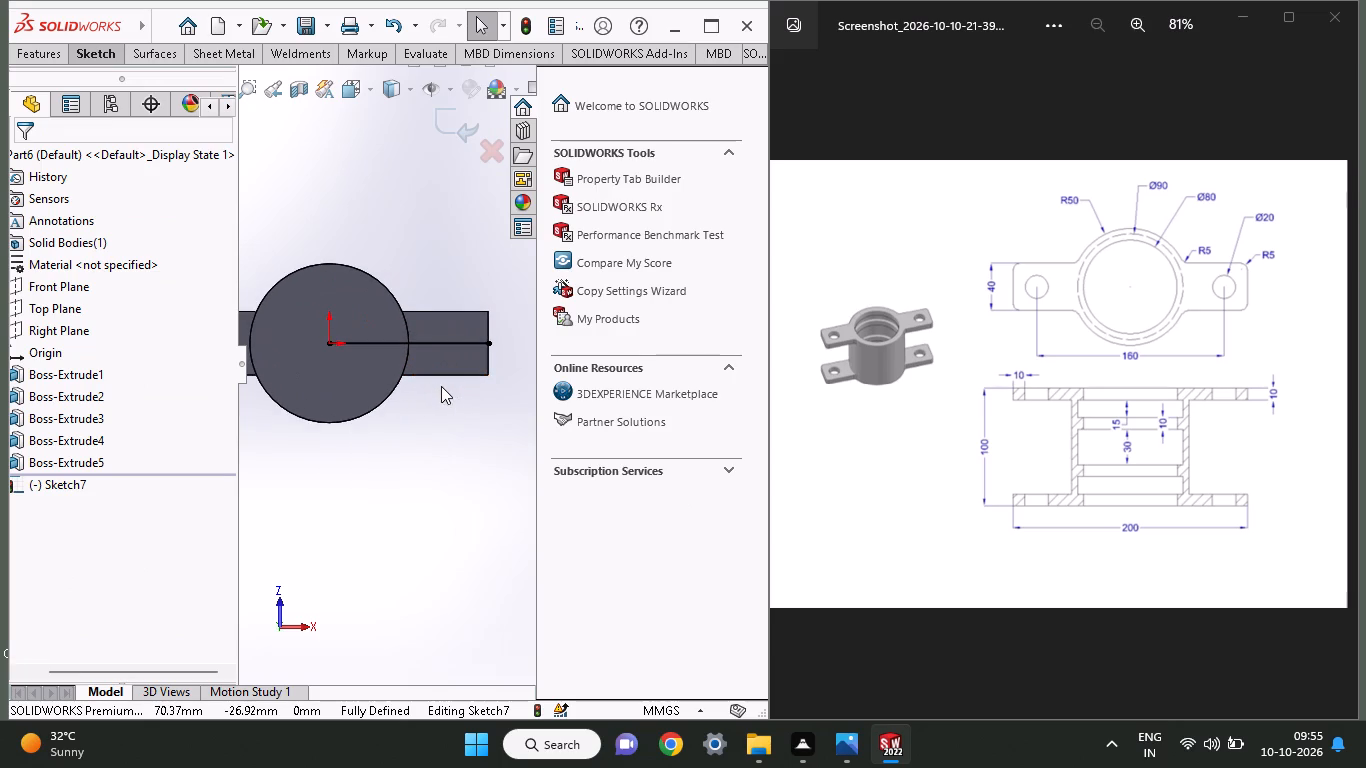
left_click(93, 54)
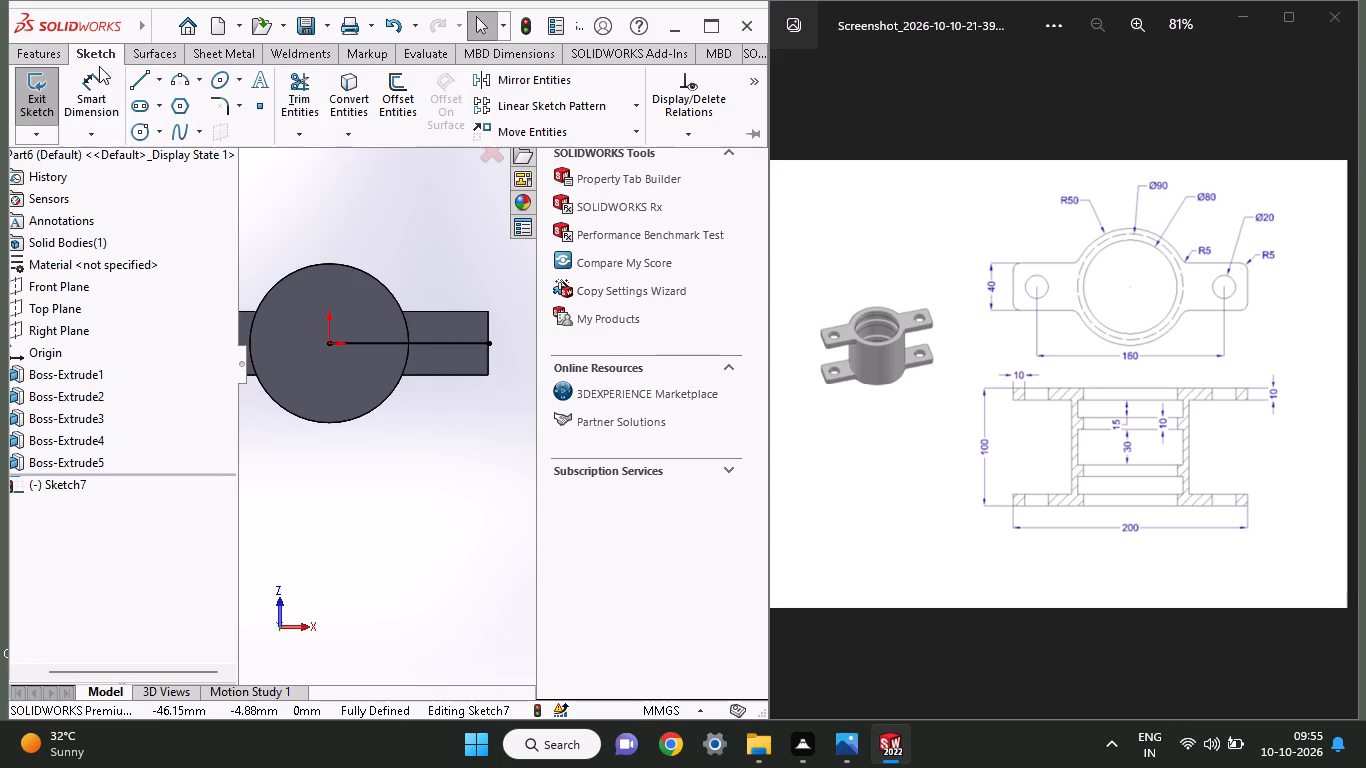
left_click(146, 138)
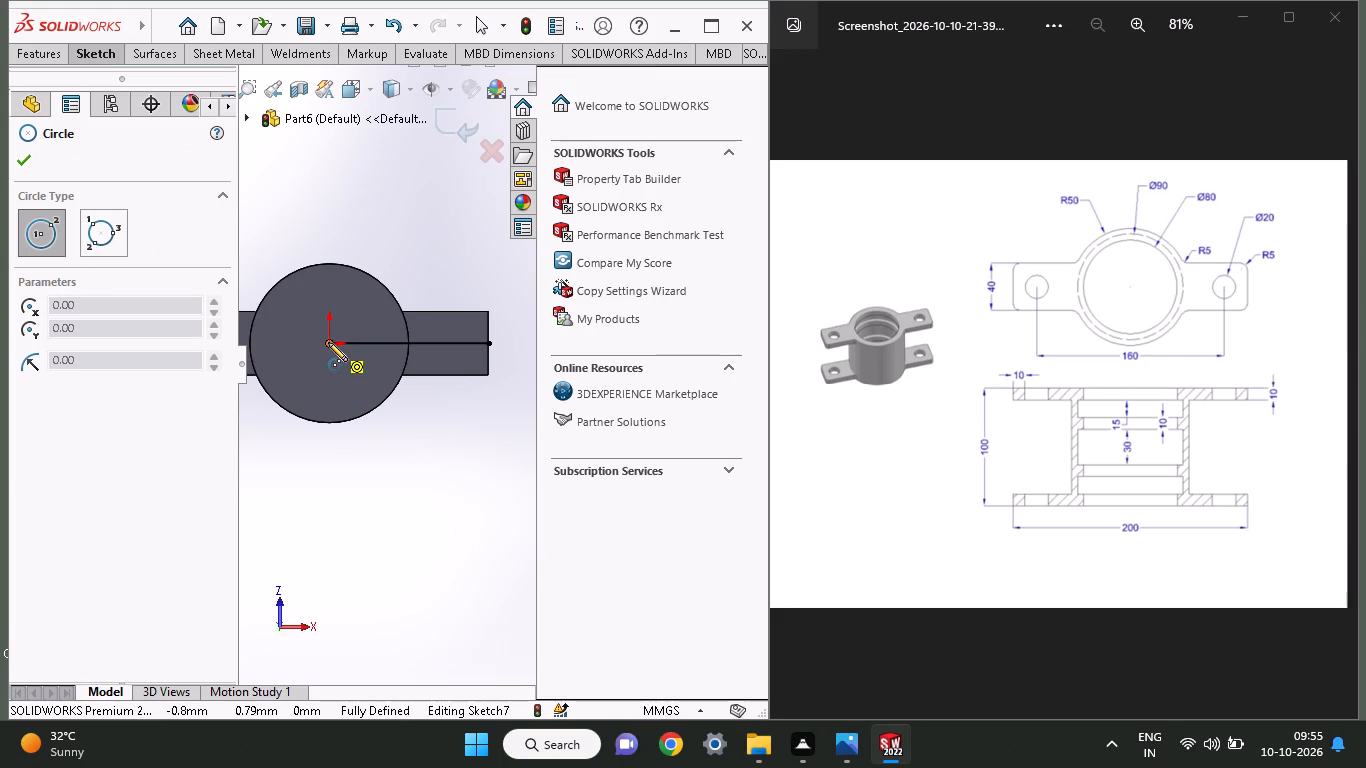
left_click(328, 342)
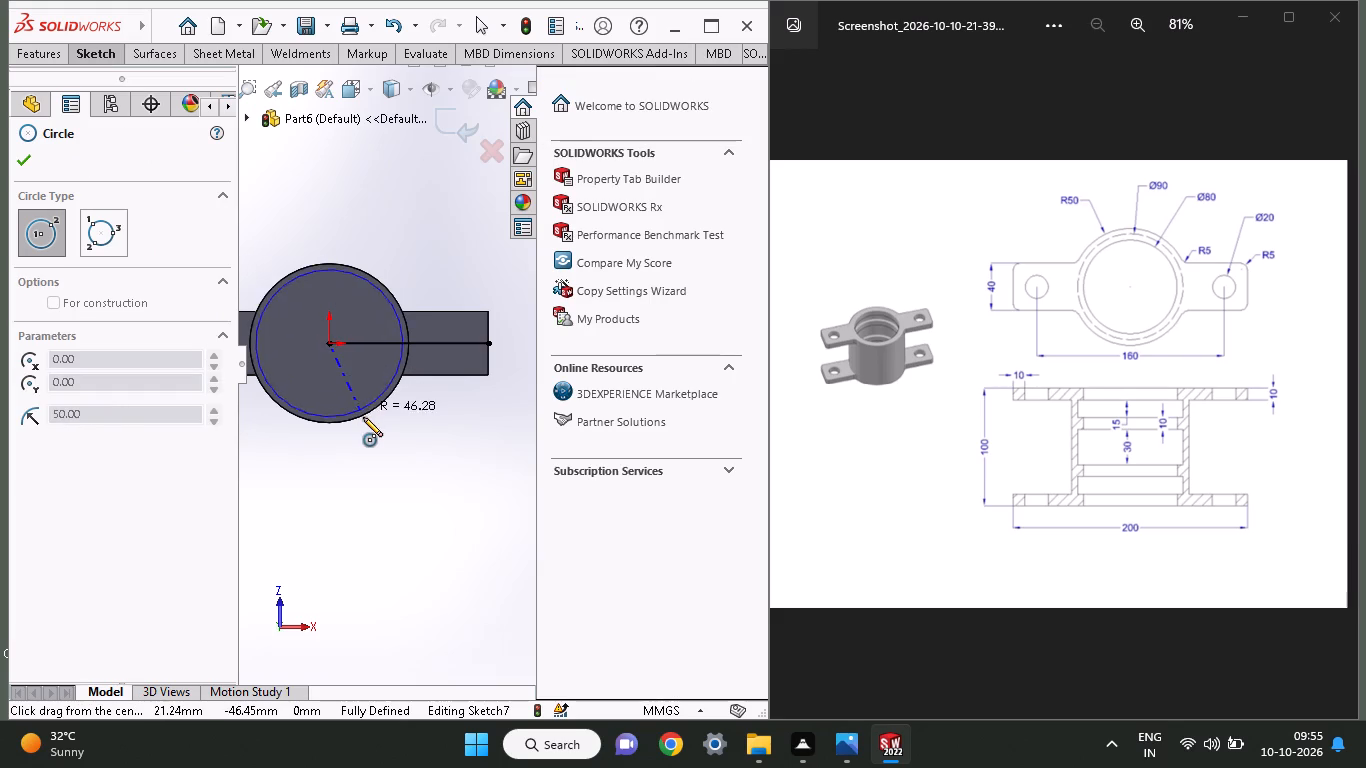
left_click(363, 417)
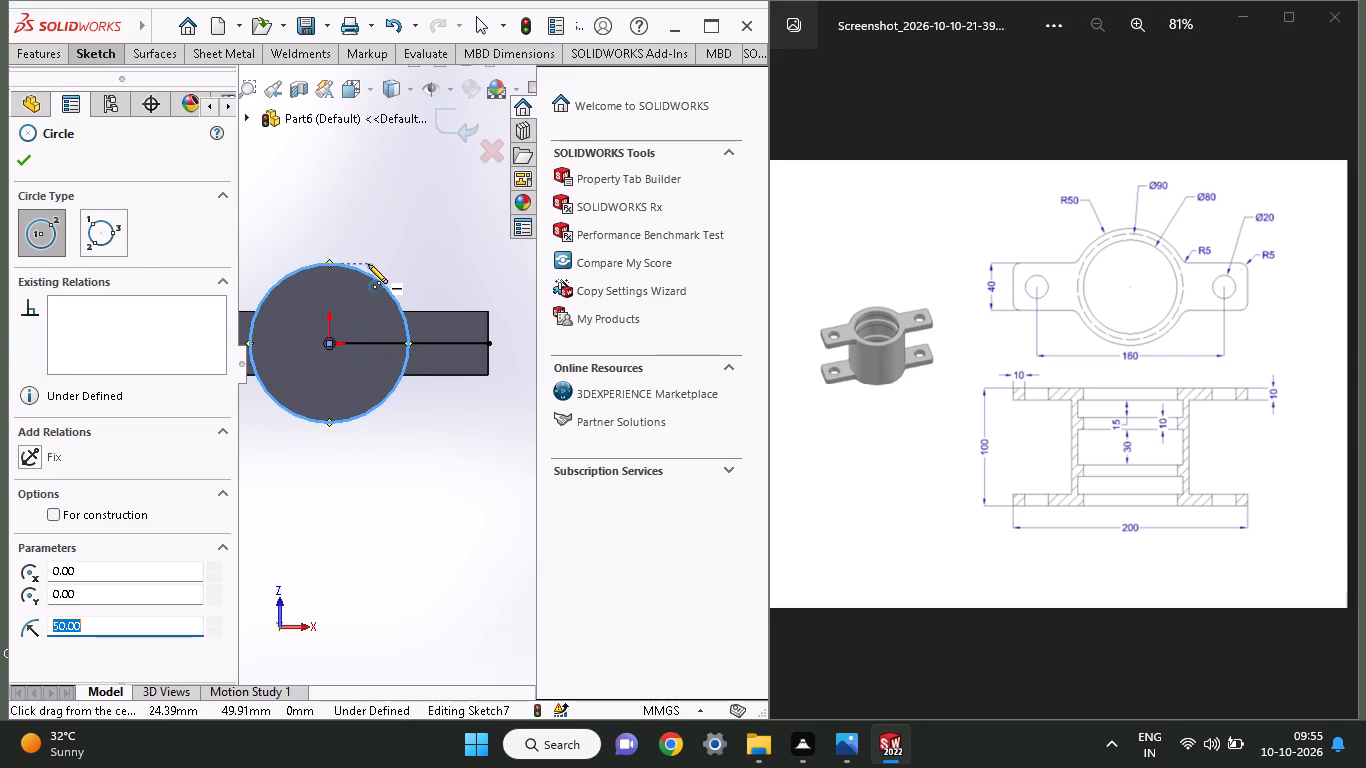
left_click(25, 155)
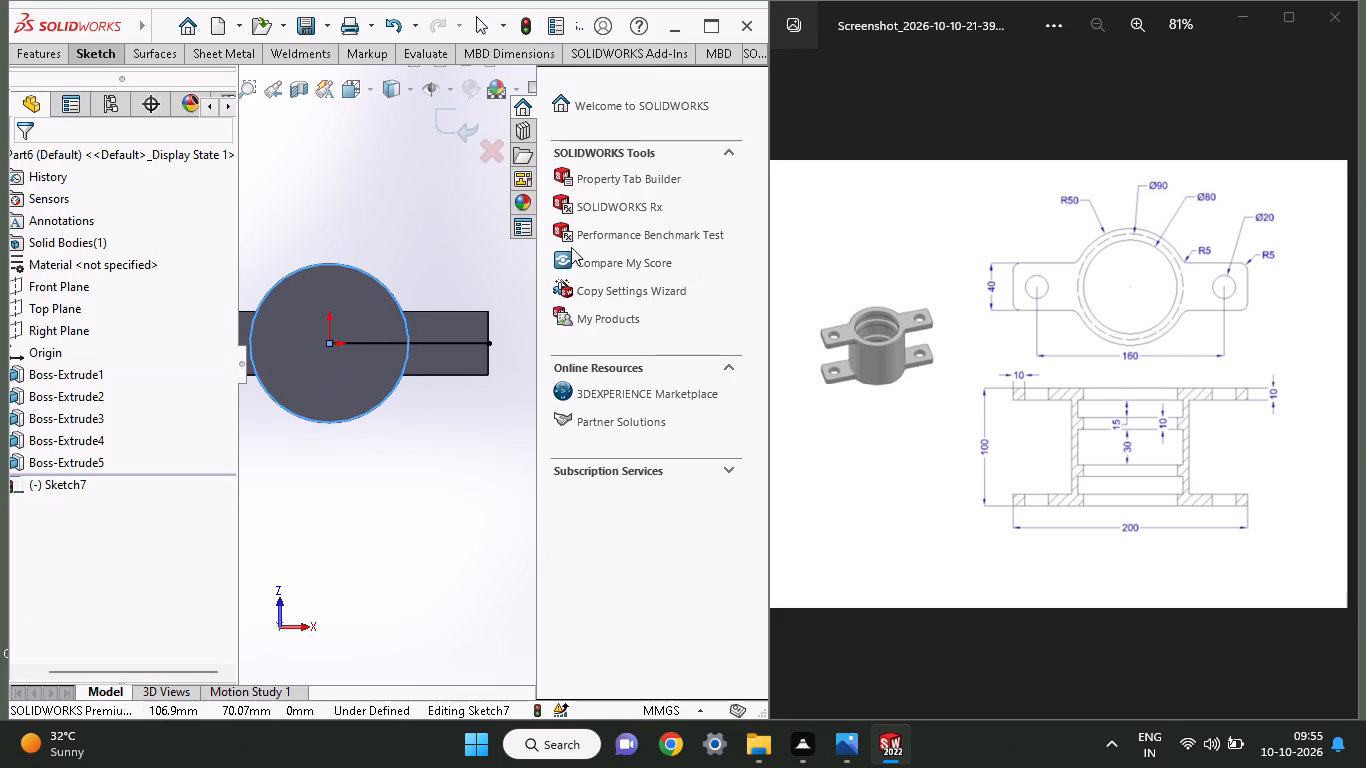
Sketch two horizontal lines along the existing ear's long edges, from its outer corners to just inside the circle.
left_click(100, 49)
left_click(141, 85)
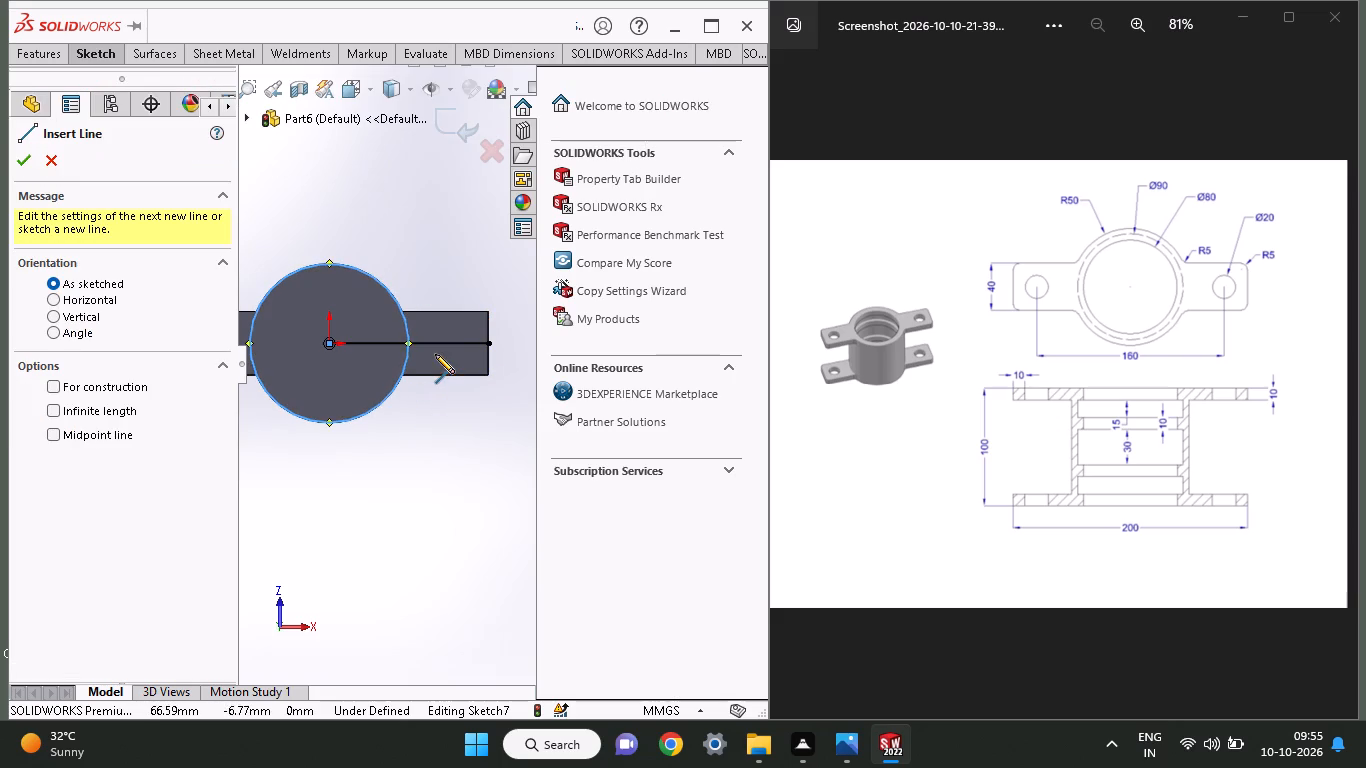
left_click(489, 317)
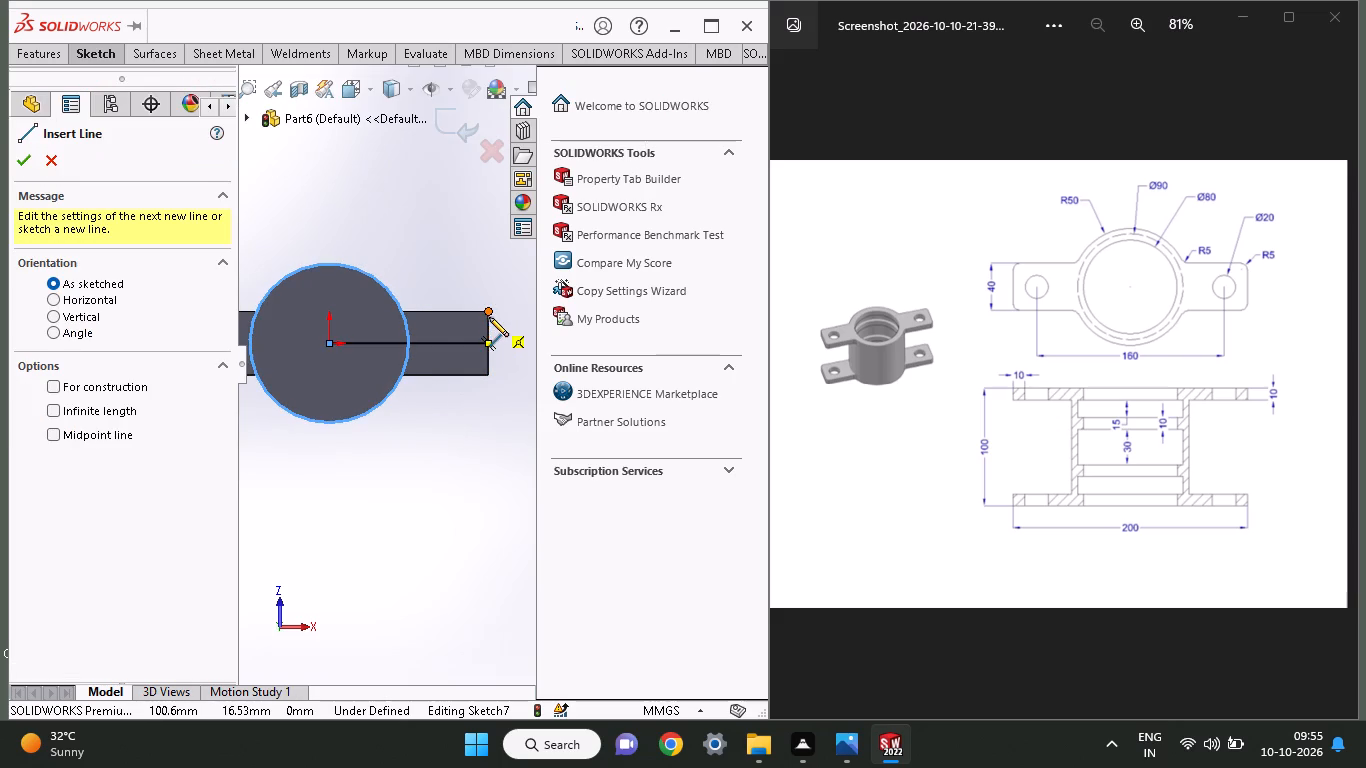
left_click(378, 315)
right_click(440, 260)
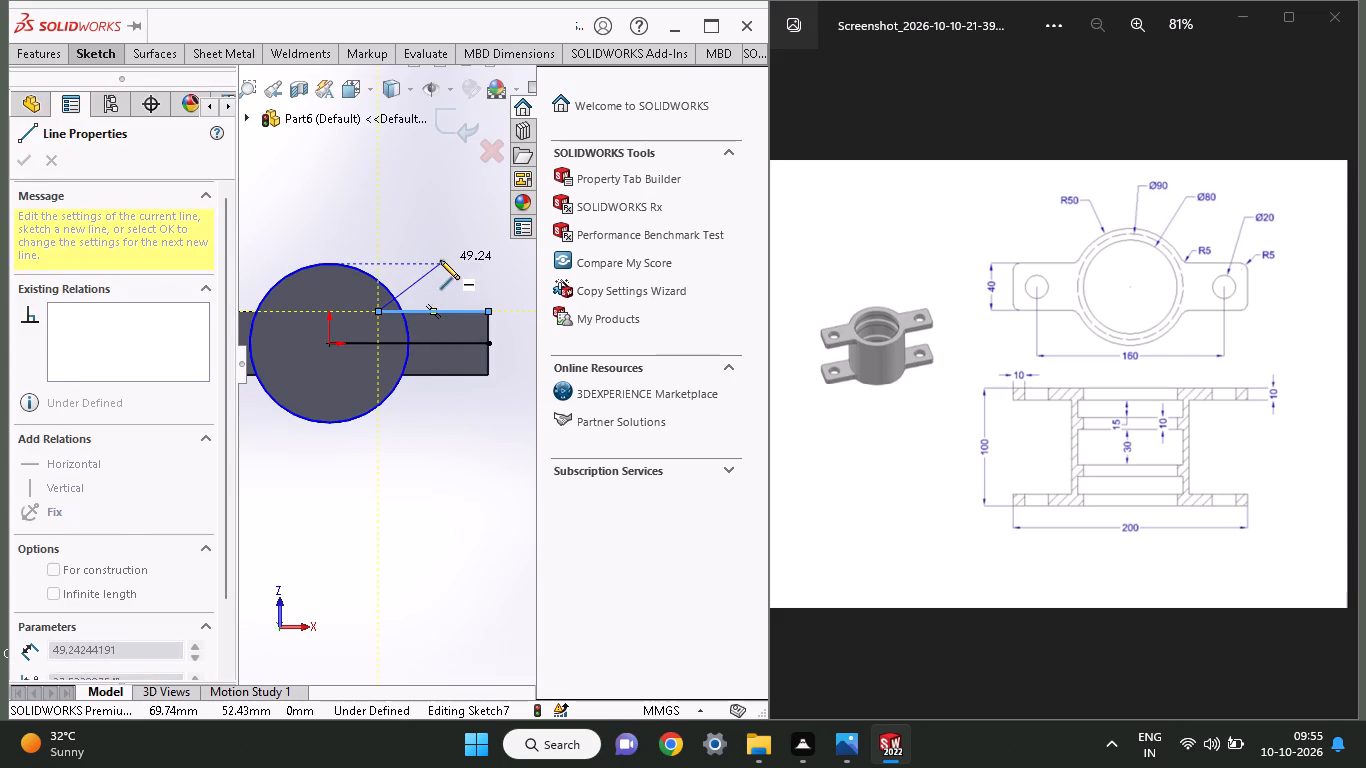
left_click(457, 270)
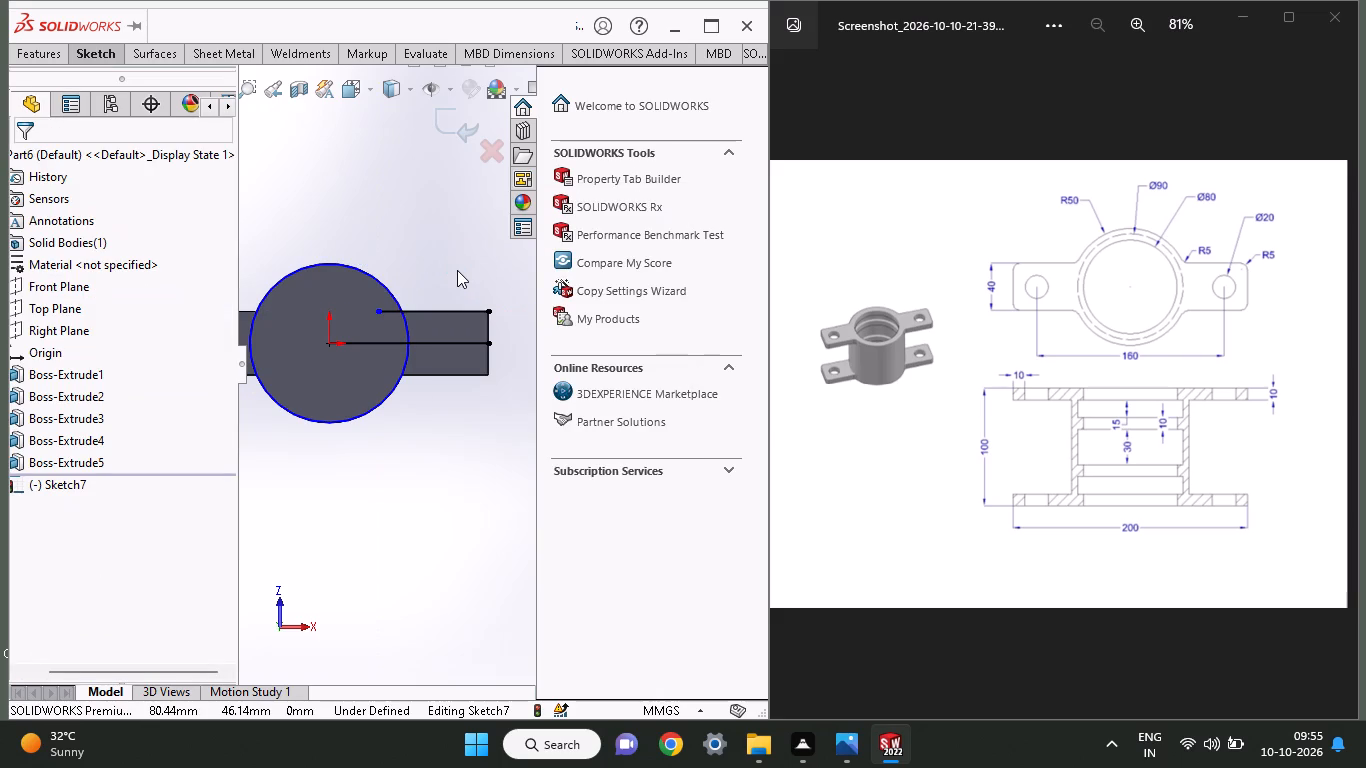
left_click(113, 49)
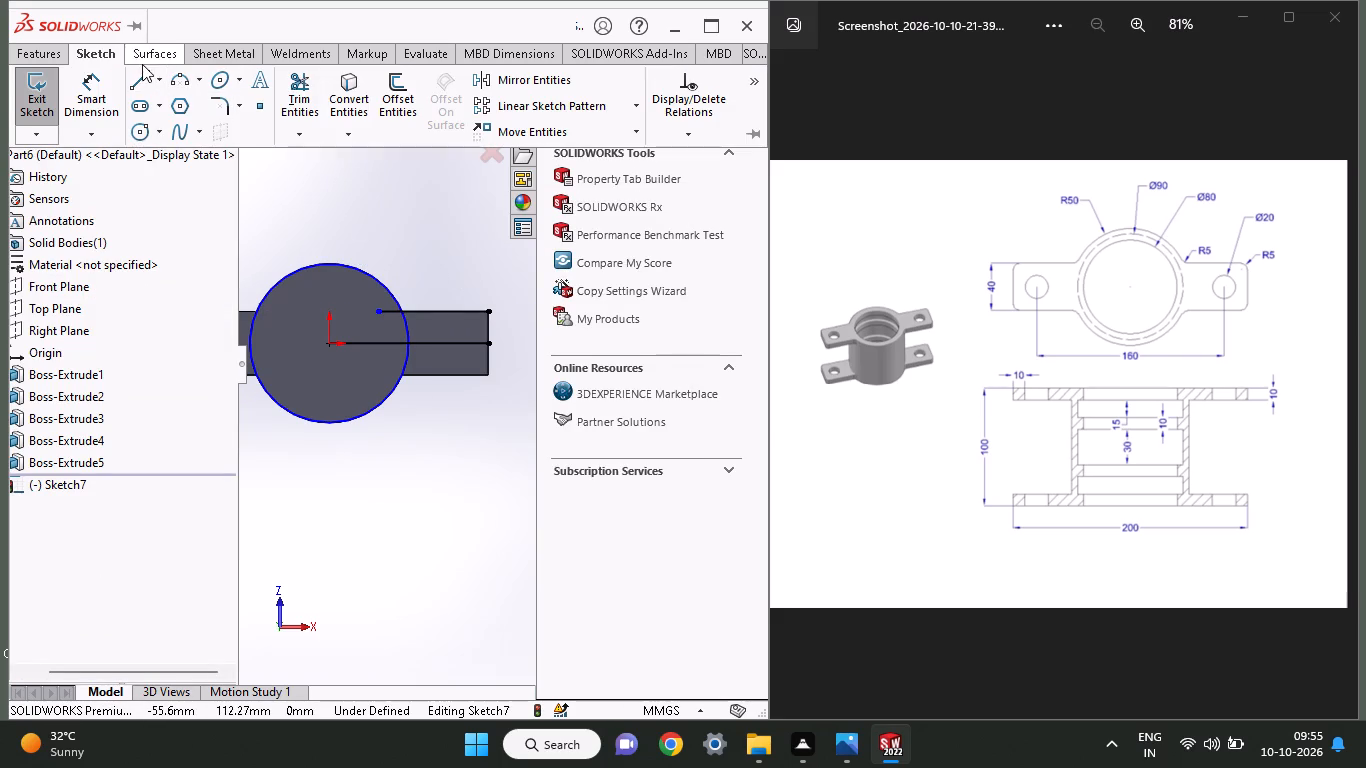
left_click(145, 73)
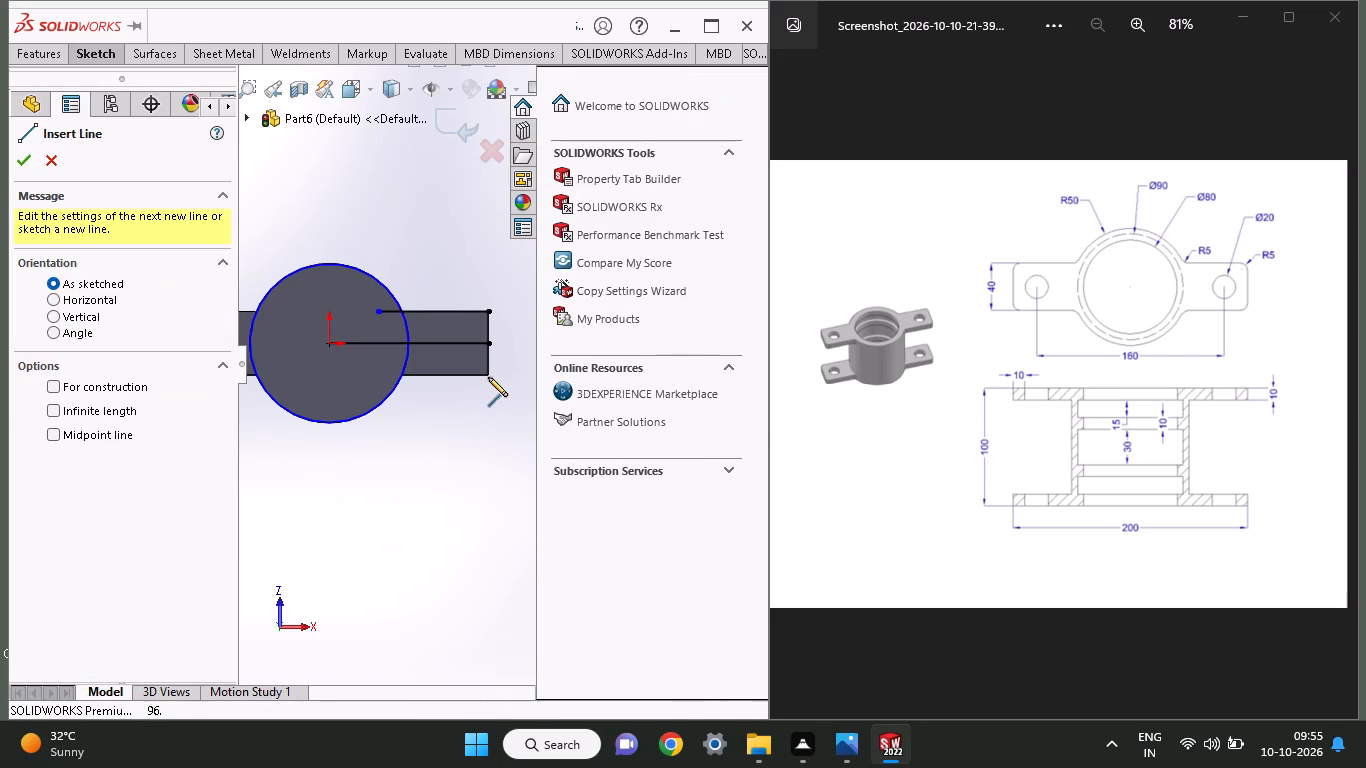
left_click(489, 376)
left_click(359, 377)
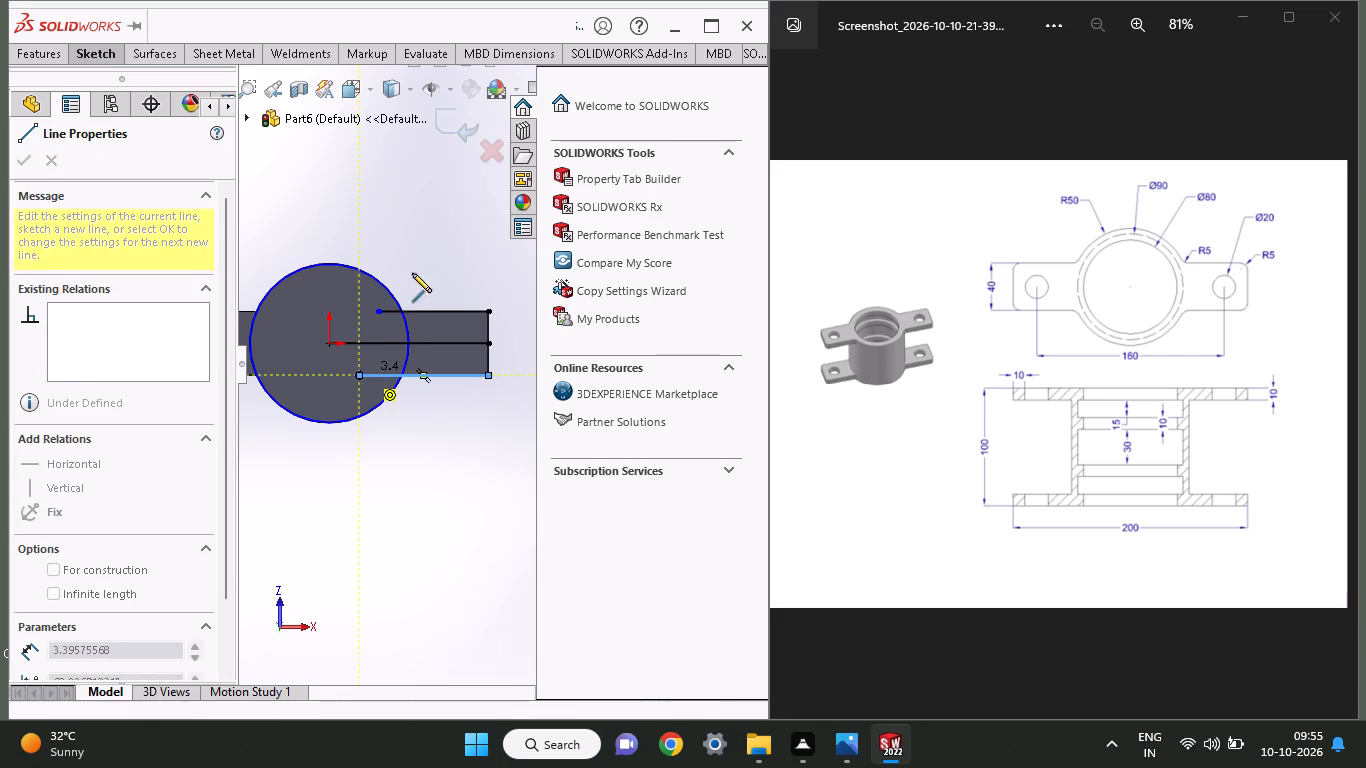
scroll(405, 224, "down", 1)
right_click(405, 224)
left_click(423, 237)
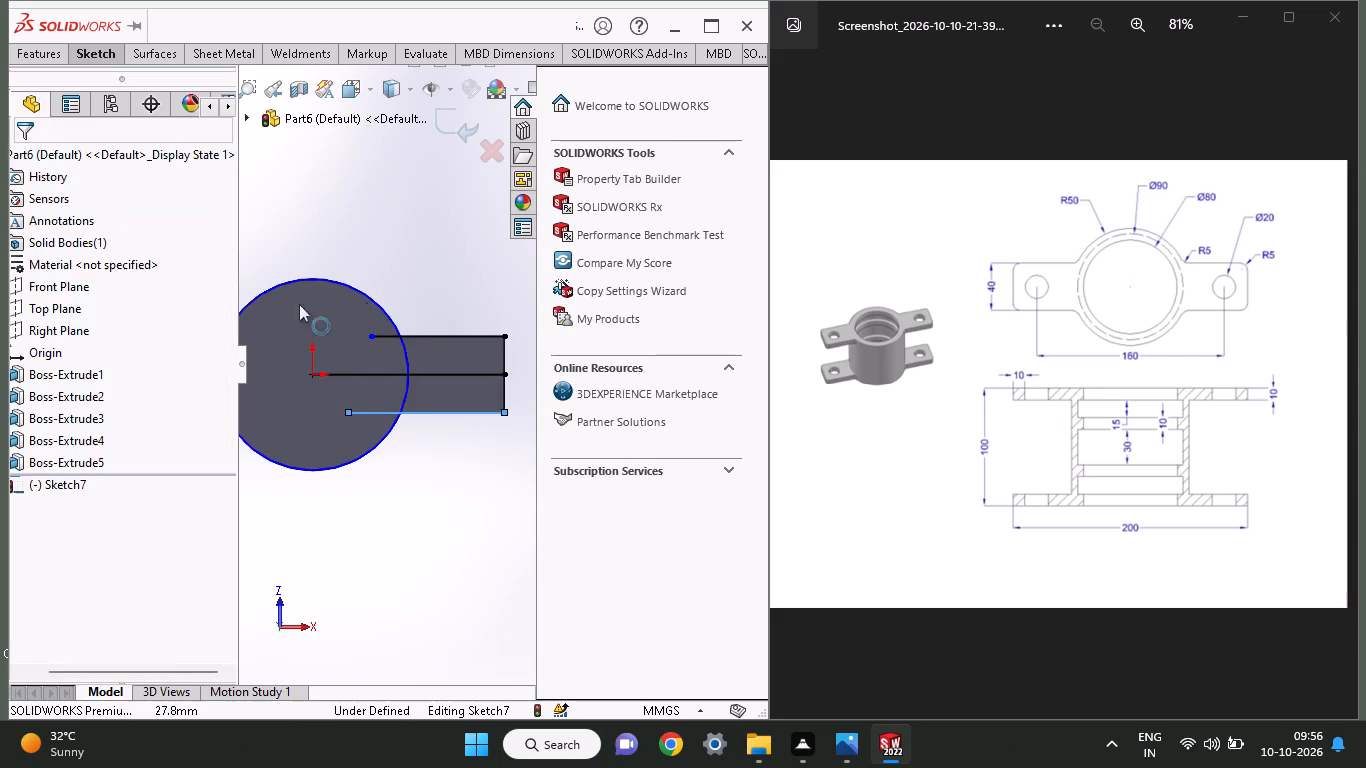
Power trim the line portions inside the circle and the circle outside the ear, leaving only the short arc between the ear lines.
left_click(90, 45)
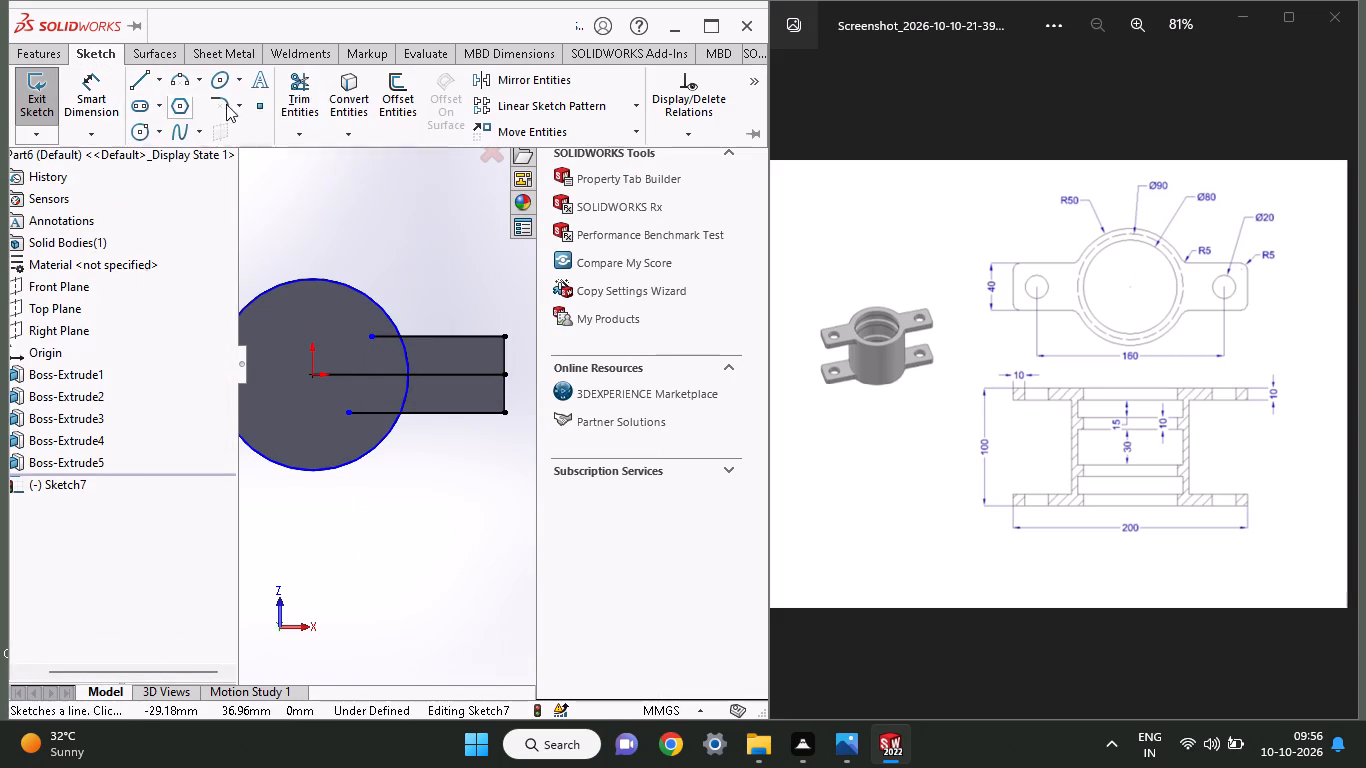
left_click(292, 99)
left_click_drag(374, 398, 368, 418)
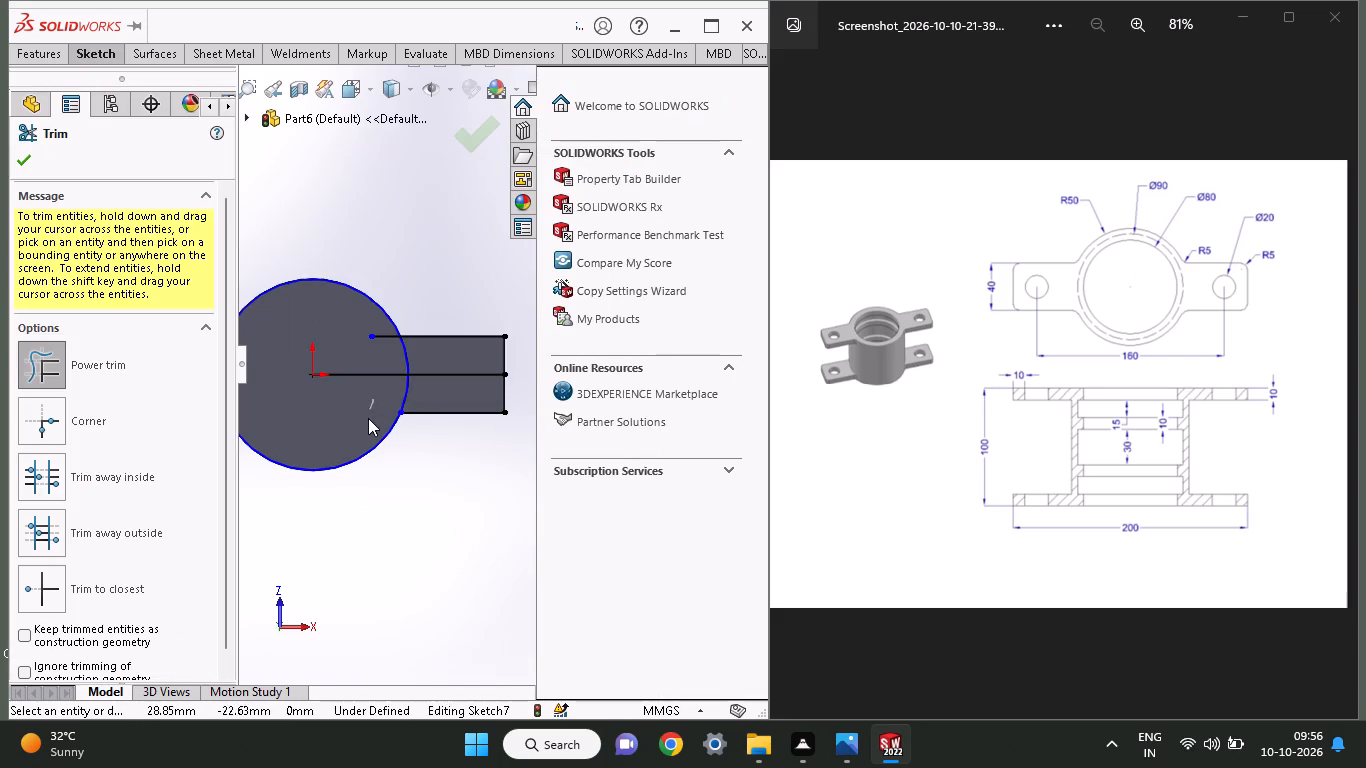
left_click_drag(368, 418, 359, 539)
left_click_drag(397, 302, 365, 382)
left_click_drag(370, 279, 334, 382)
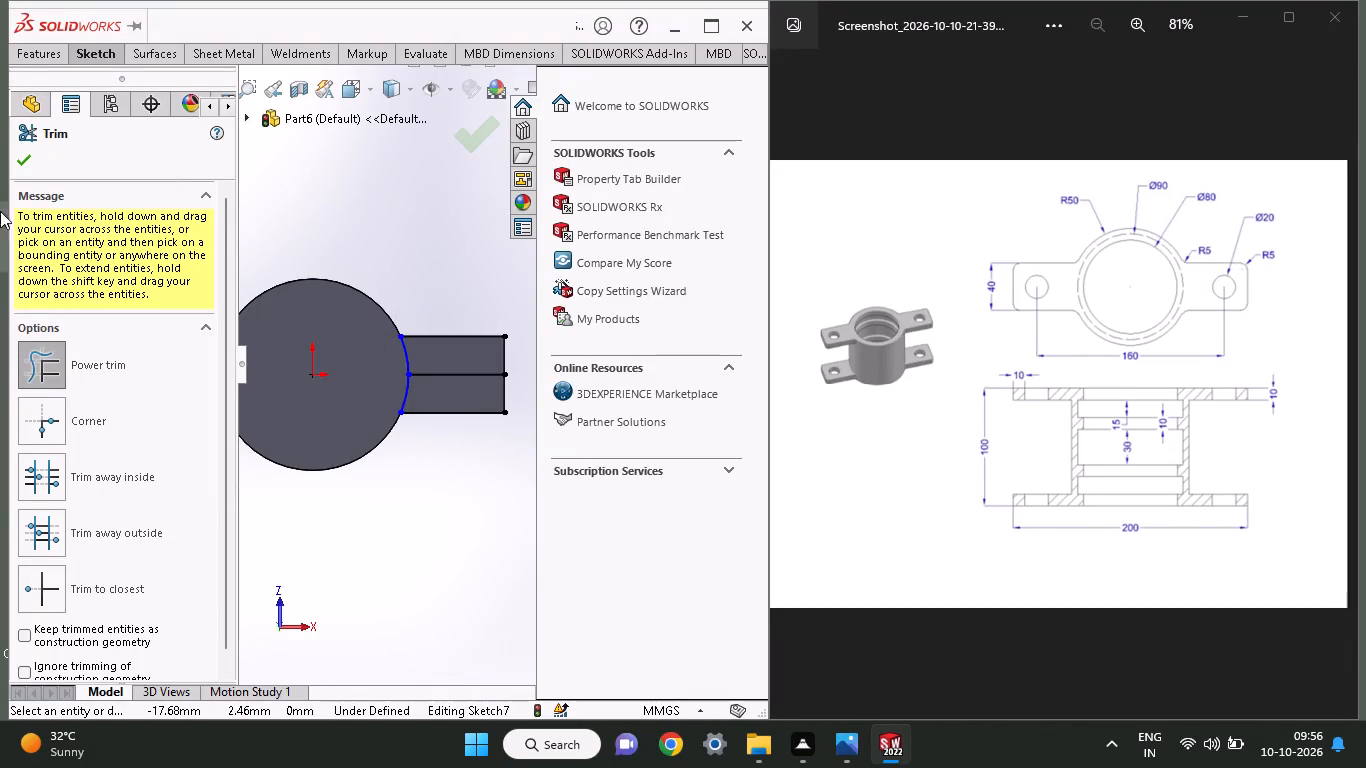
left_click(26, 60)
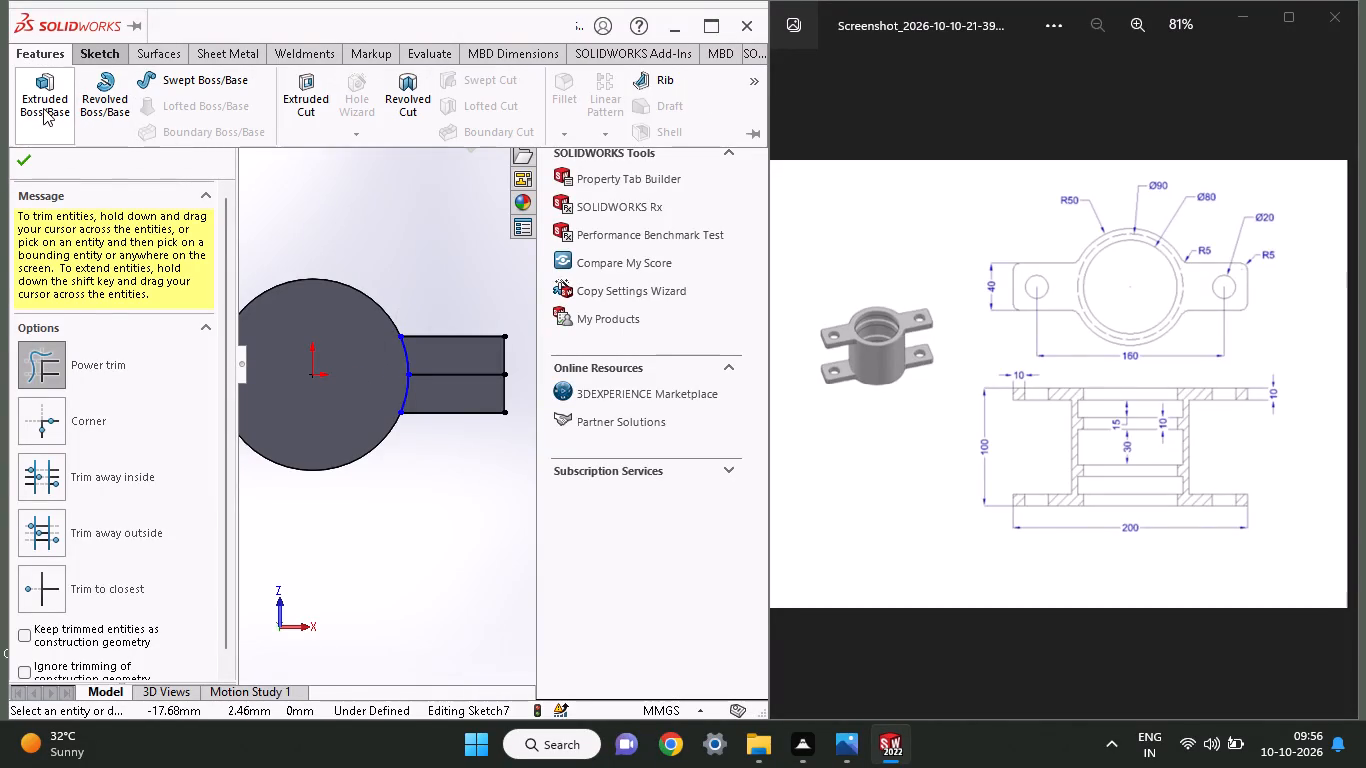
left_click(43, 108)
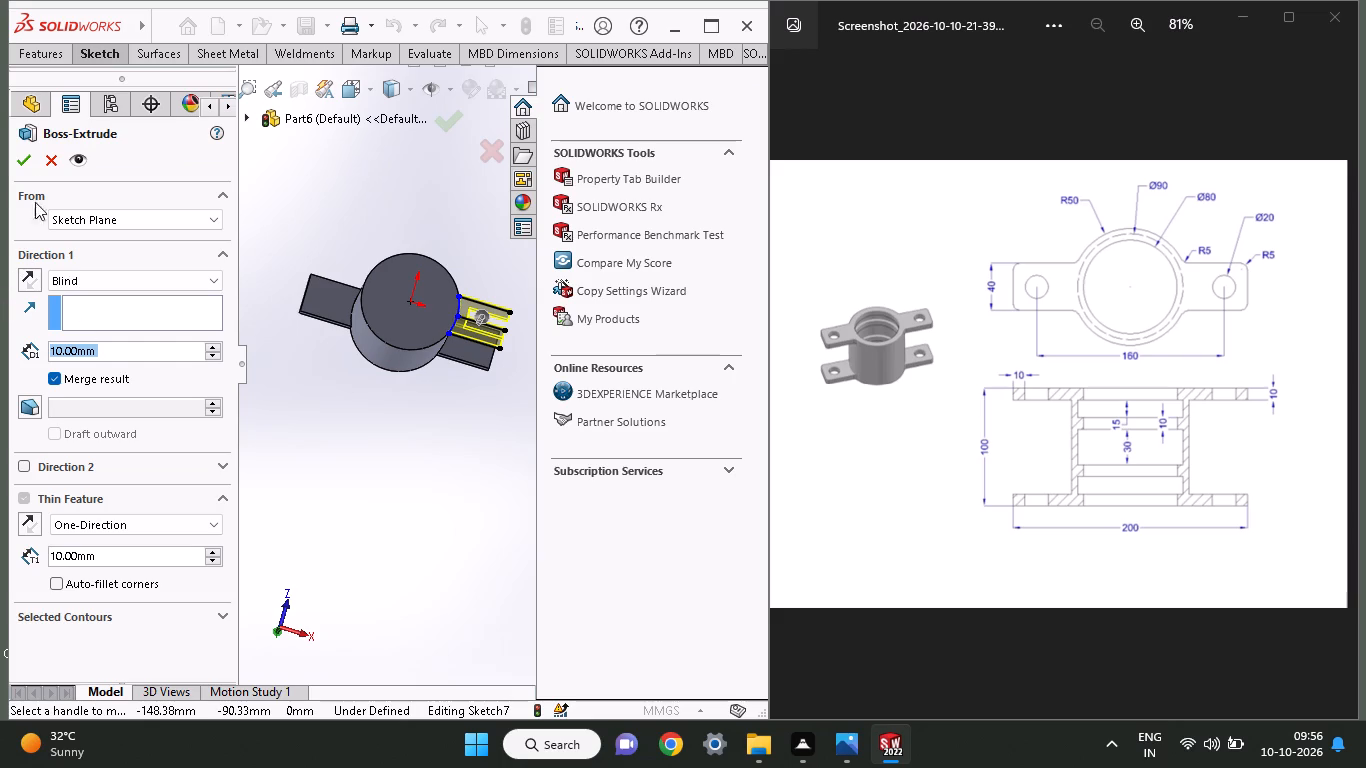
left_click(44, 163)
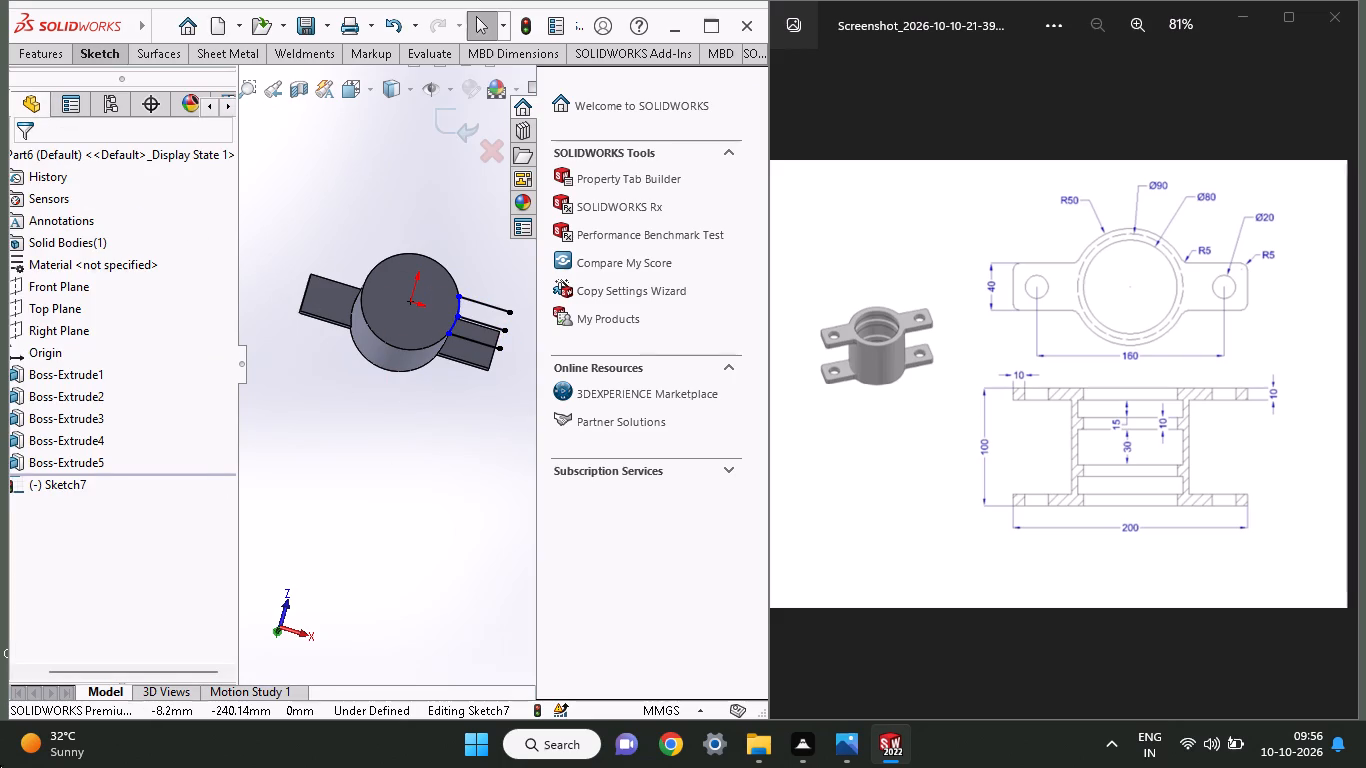
Close the ear profile with a 40 mm line joining the outer ends of its two long edges.
left_click(104, 61)
left_click(146, 74)
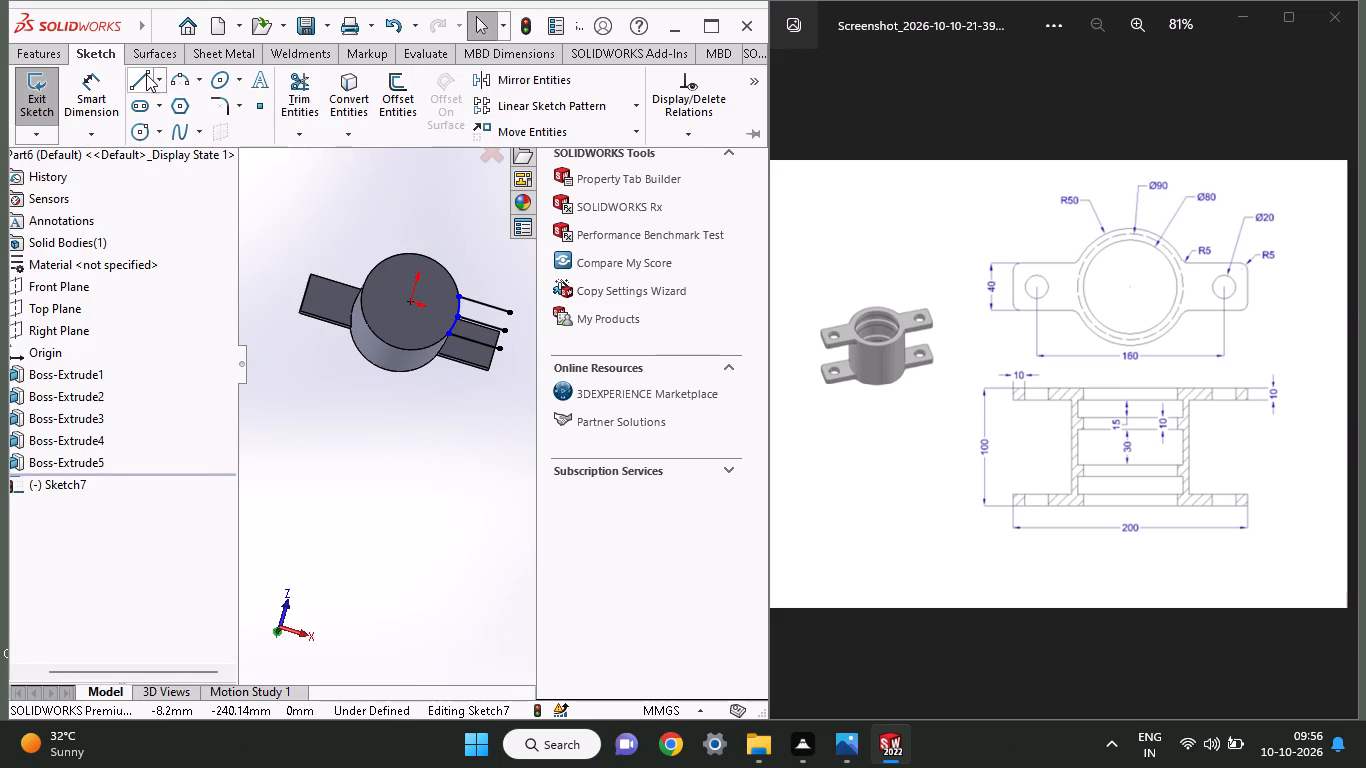
left_click(507, 310)
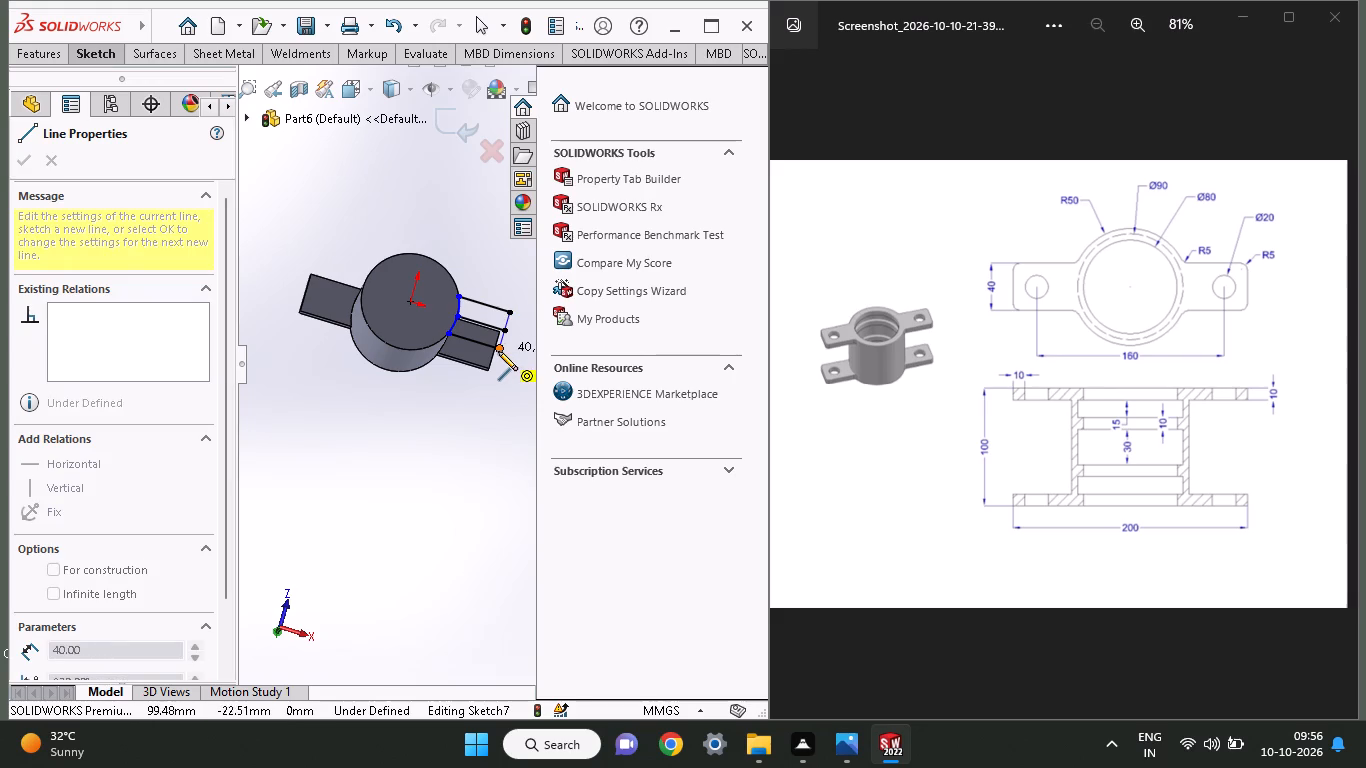
left_click(498, 351)
right_click(456, 224)
left_click(467, 237)
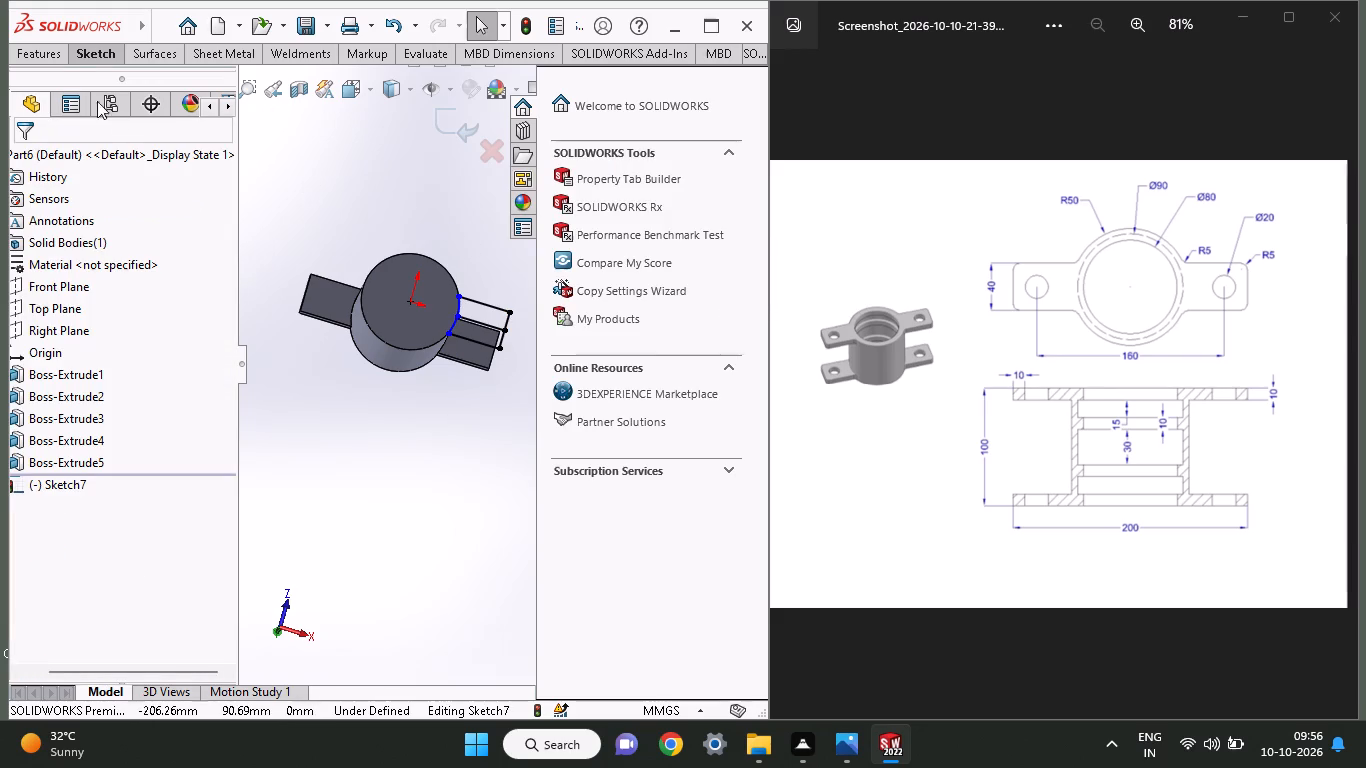
Set up a Boss-Extrude of the ear sketch using its two enclosed regions, with Thin Feature off and the mistakenly picked open contours removed.
left_click(51, 54)
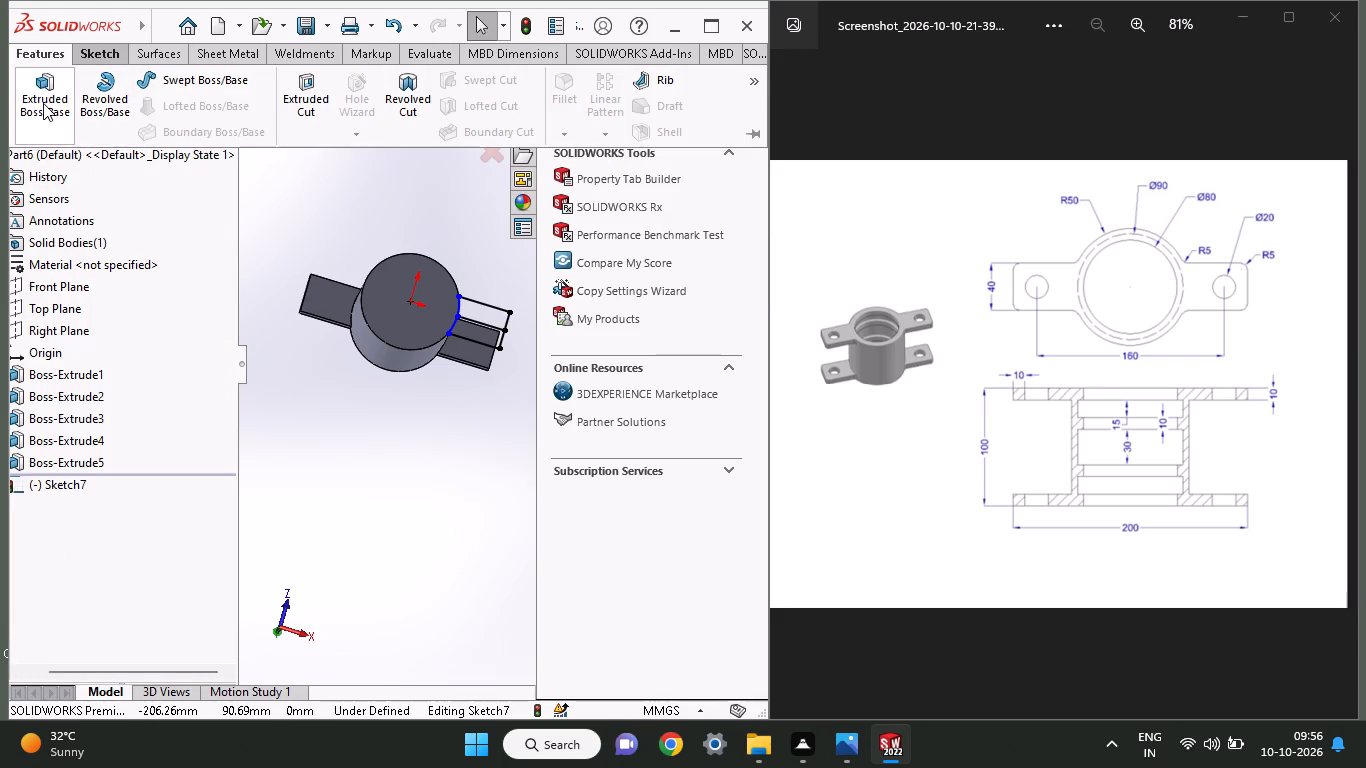
left_click(43, 103)
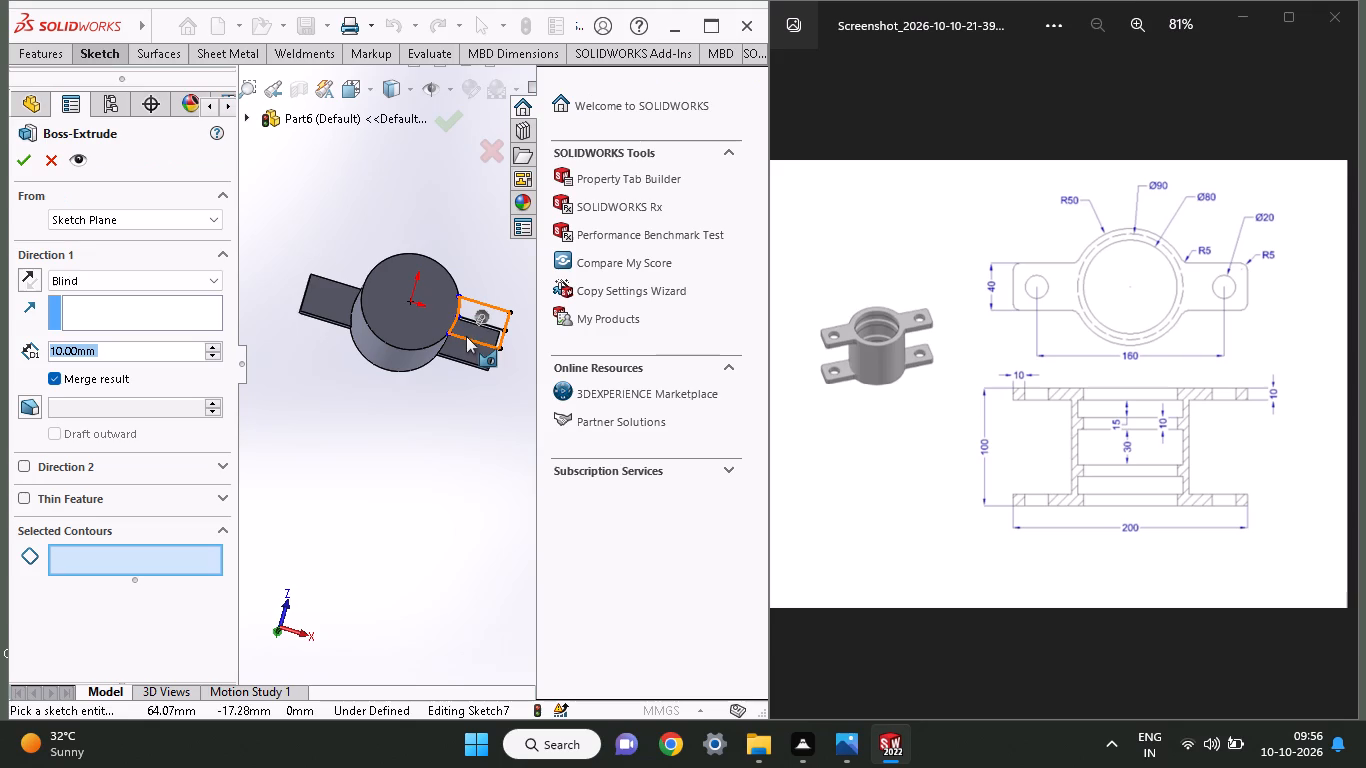
left_click(475, 327)
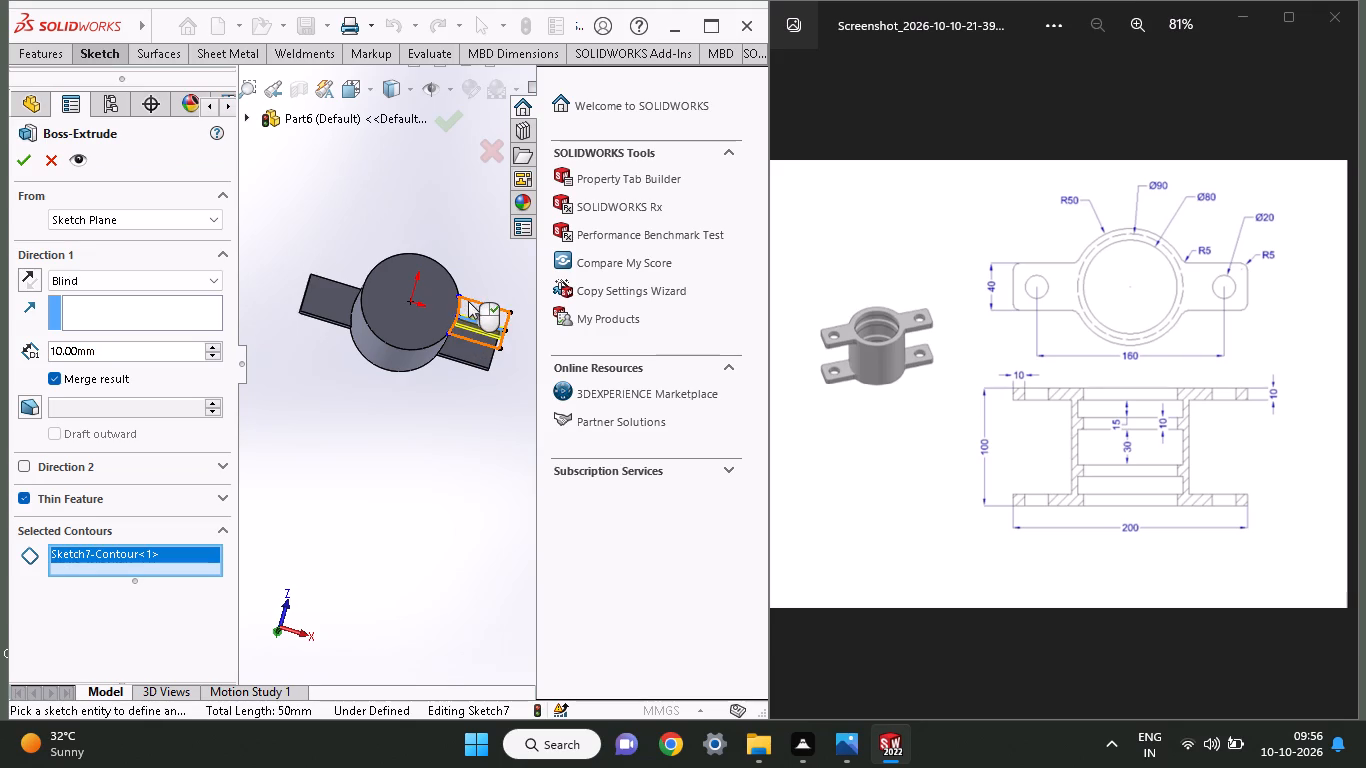
left_click(468, 301)
middle_click_drag(493, 275, 476, 309)
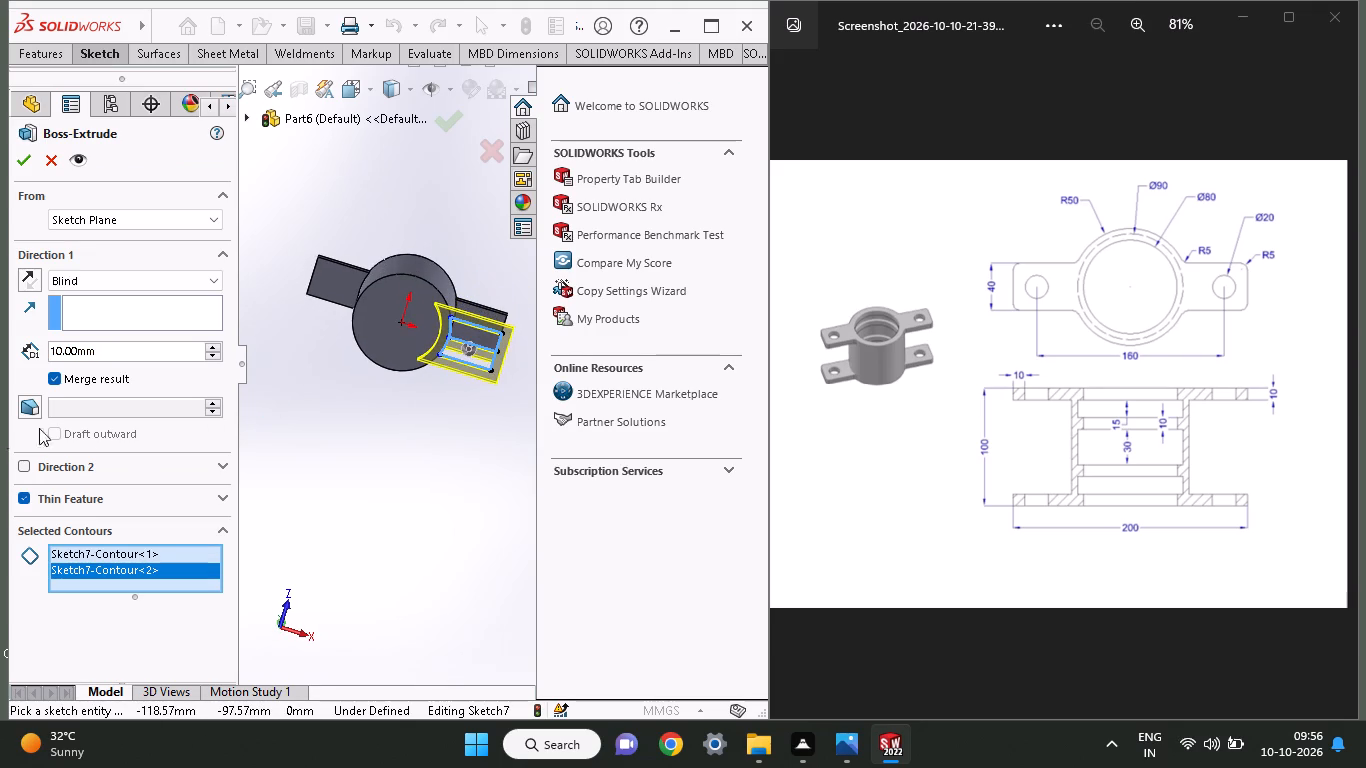
left_click(26, 493)
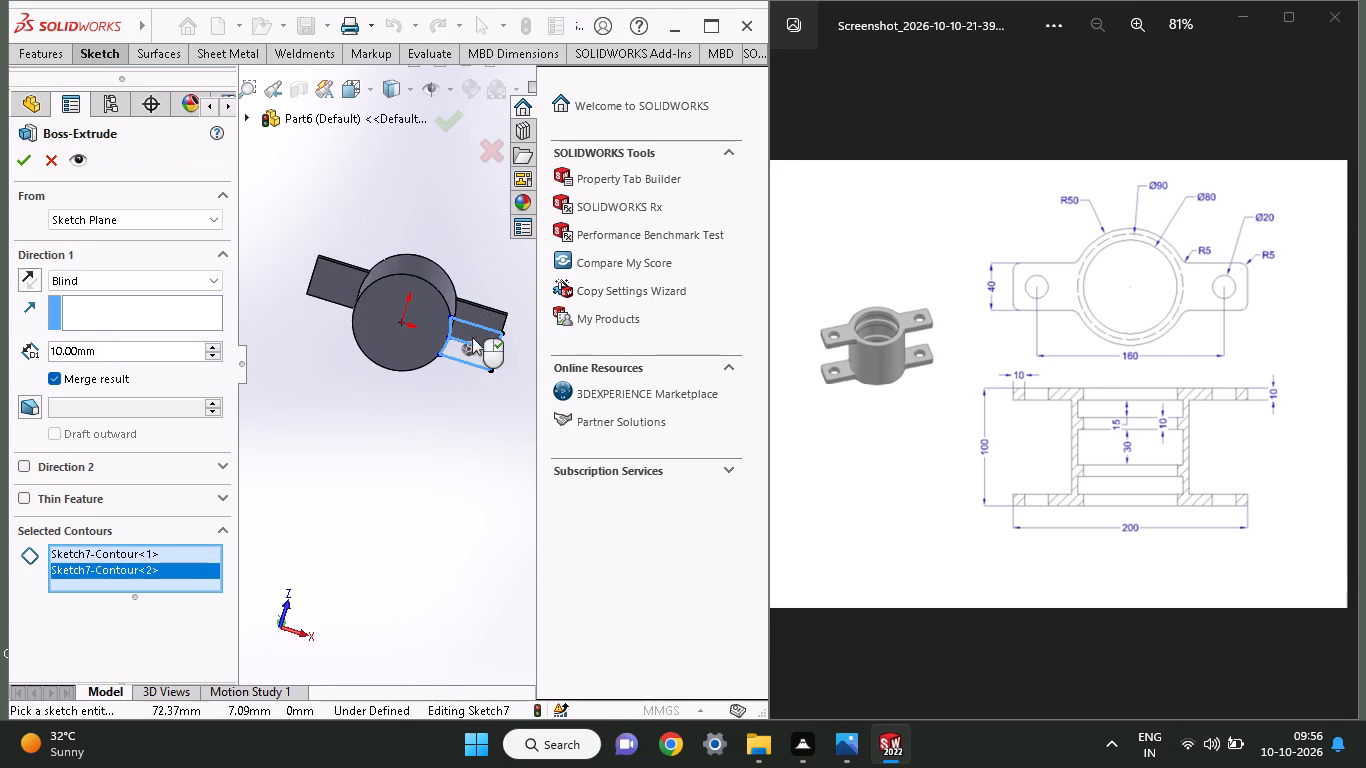
scroll(467, 360, "up", 1)
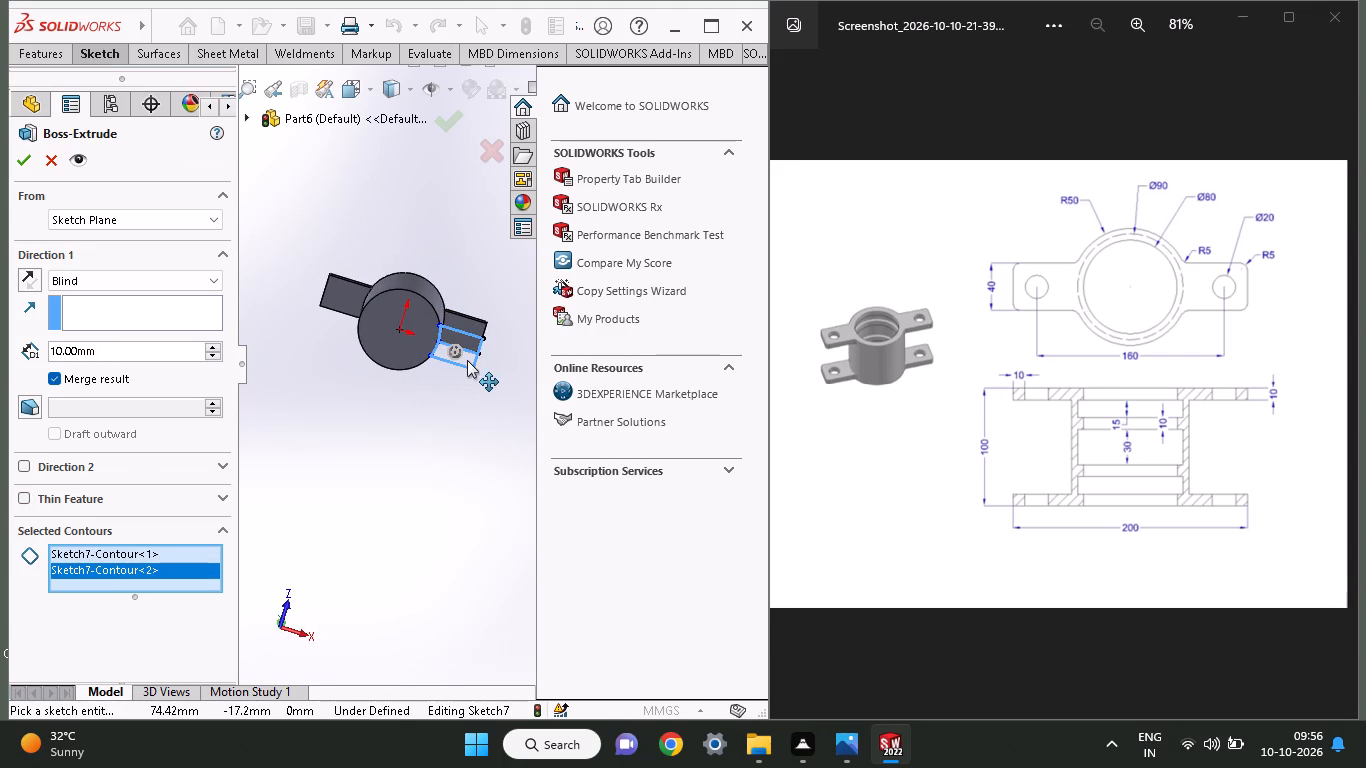
scroll(467, 360, "up", 1, "ctrl")
scroll(467, 360, "down", 8, "ctrl")
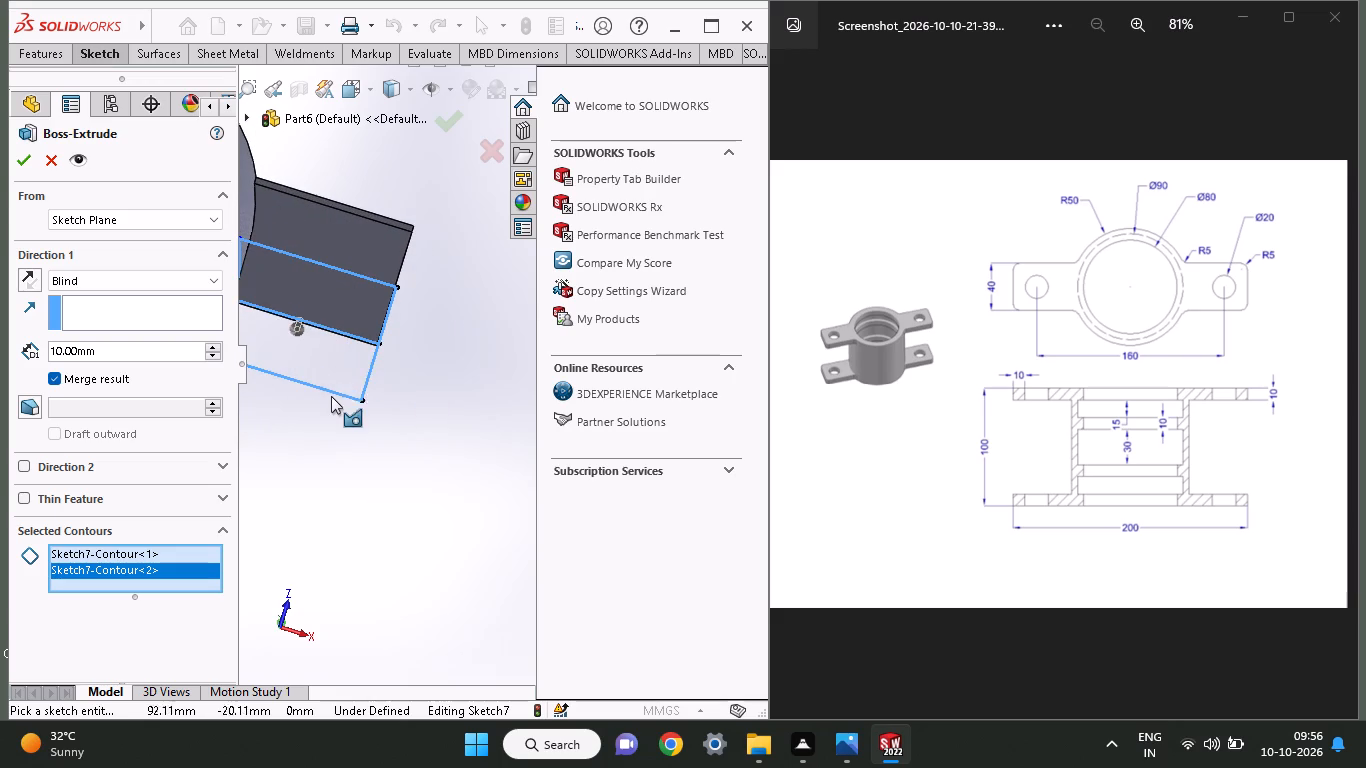
left_click(341, 350)
left_click(346, 305)
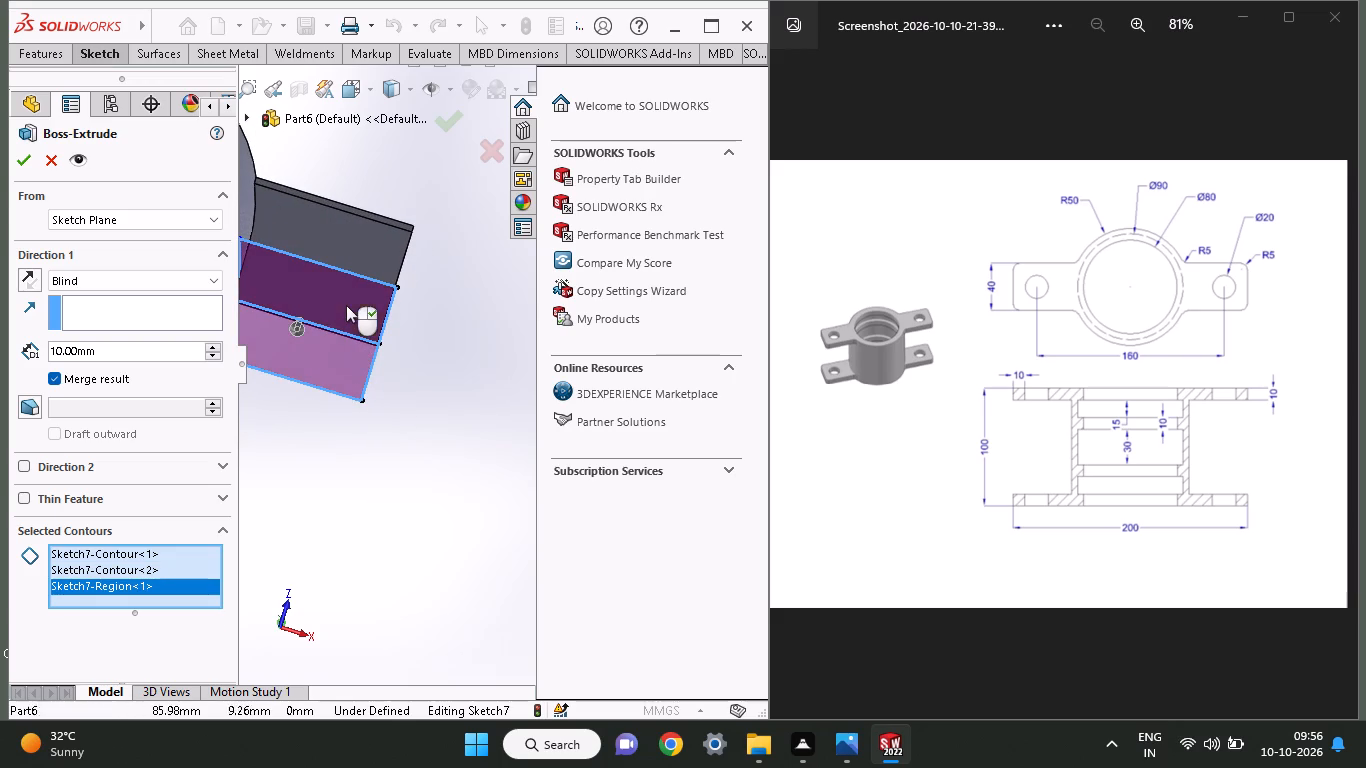
right_click(134, 569)
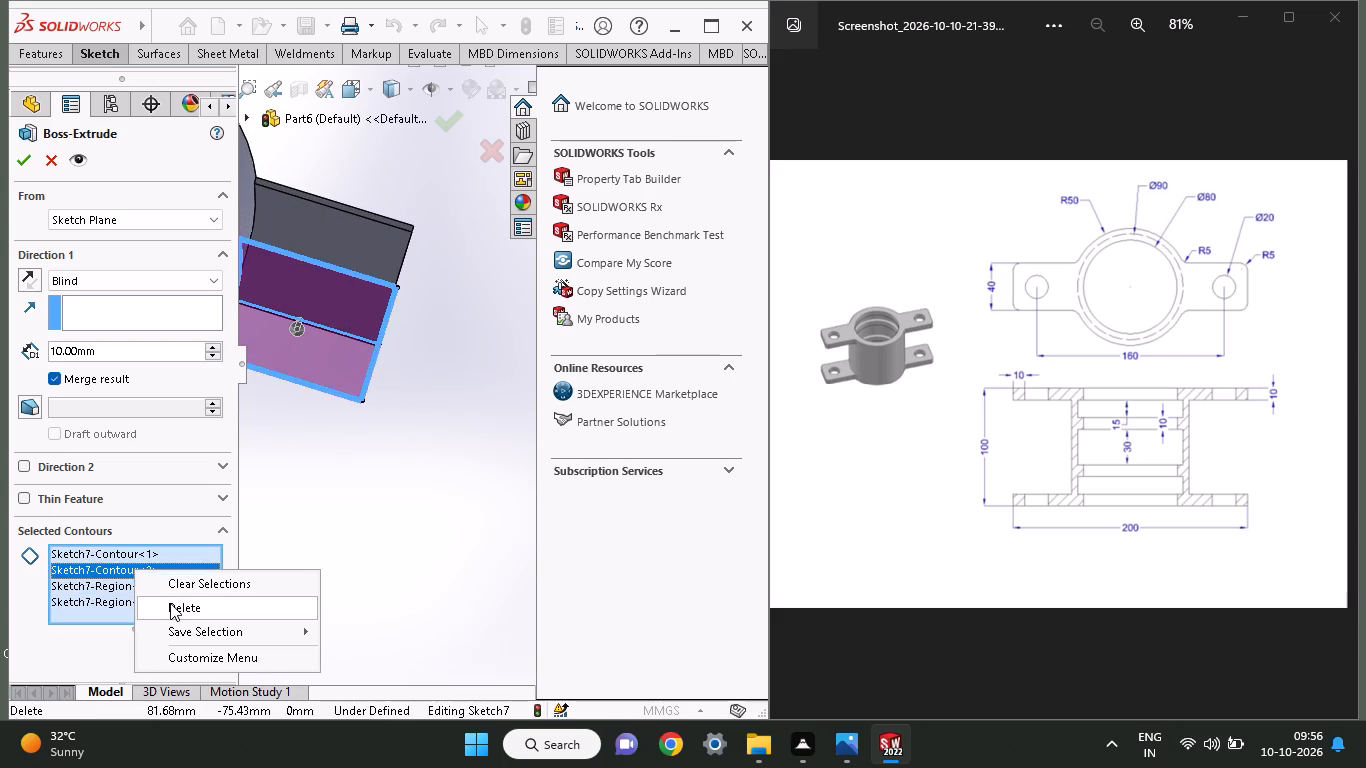
left_click(170, 603)
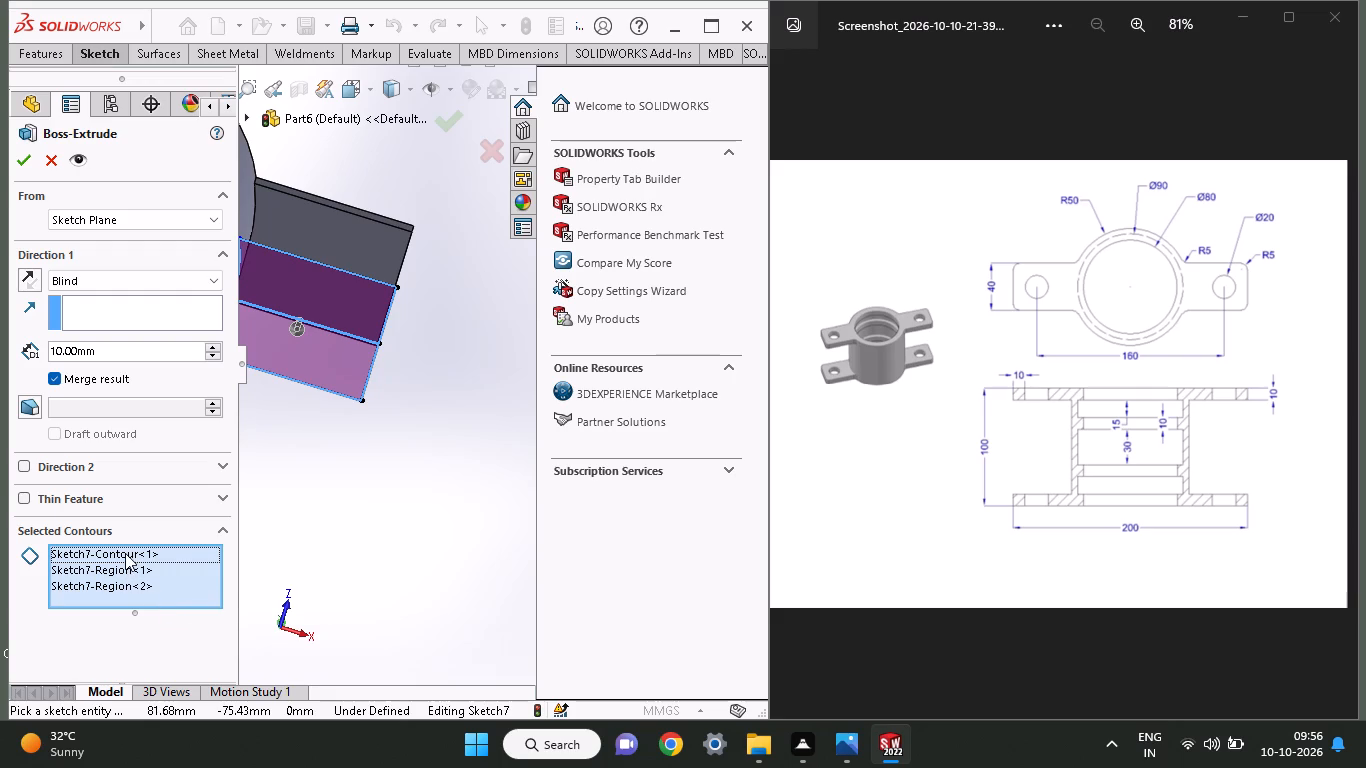
right_click(125, 553)
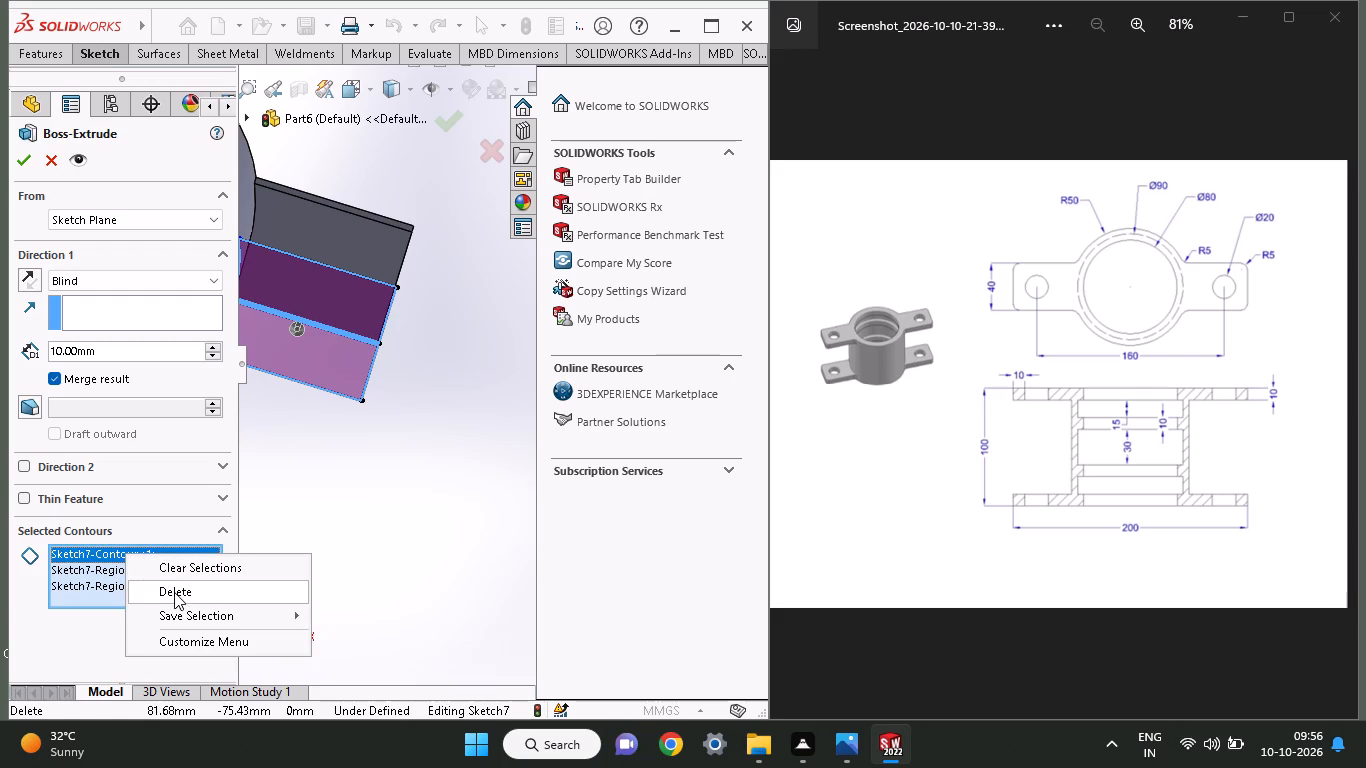
left_click(174, 593)
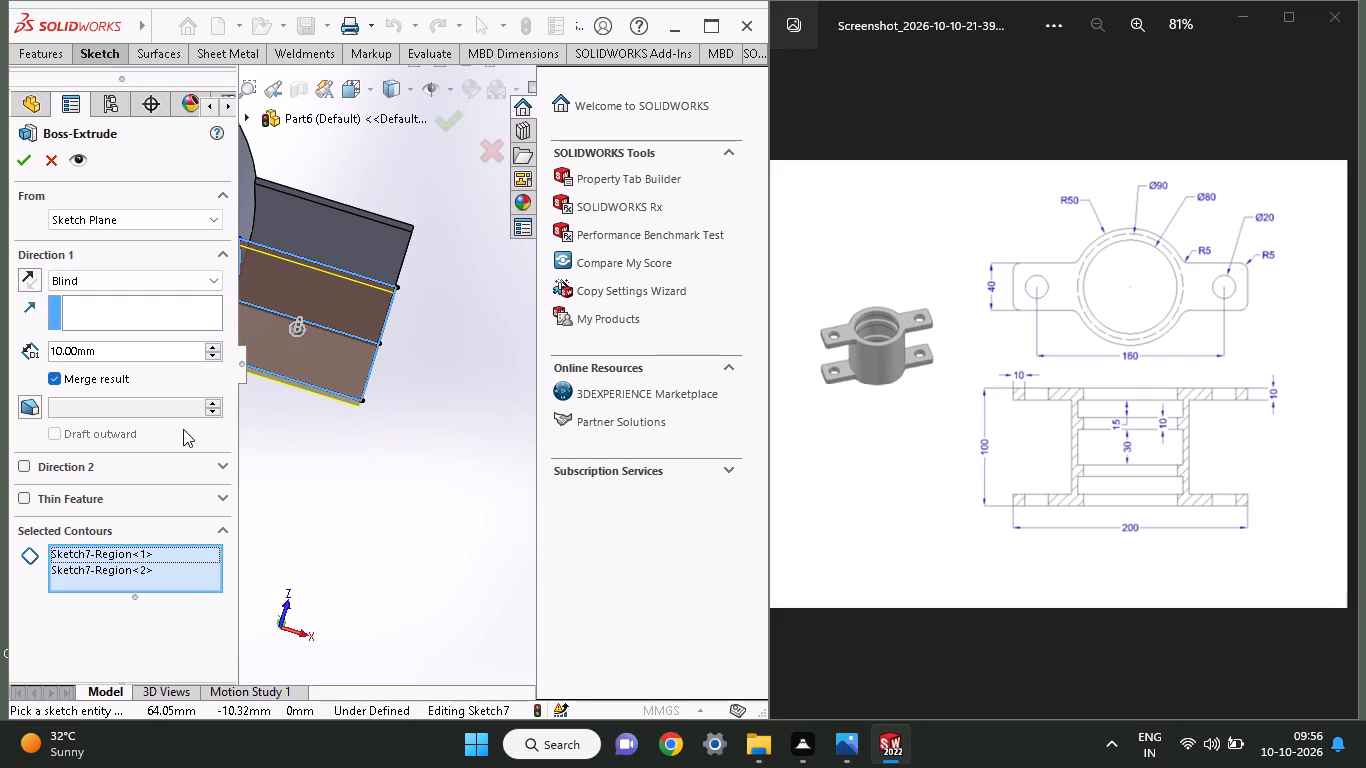
Reverse the extrusion toward the existing ears and extrude the ear profile blind by 10 mm with merged result.
middle_click_drag(314, 467, 381, 403)
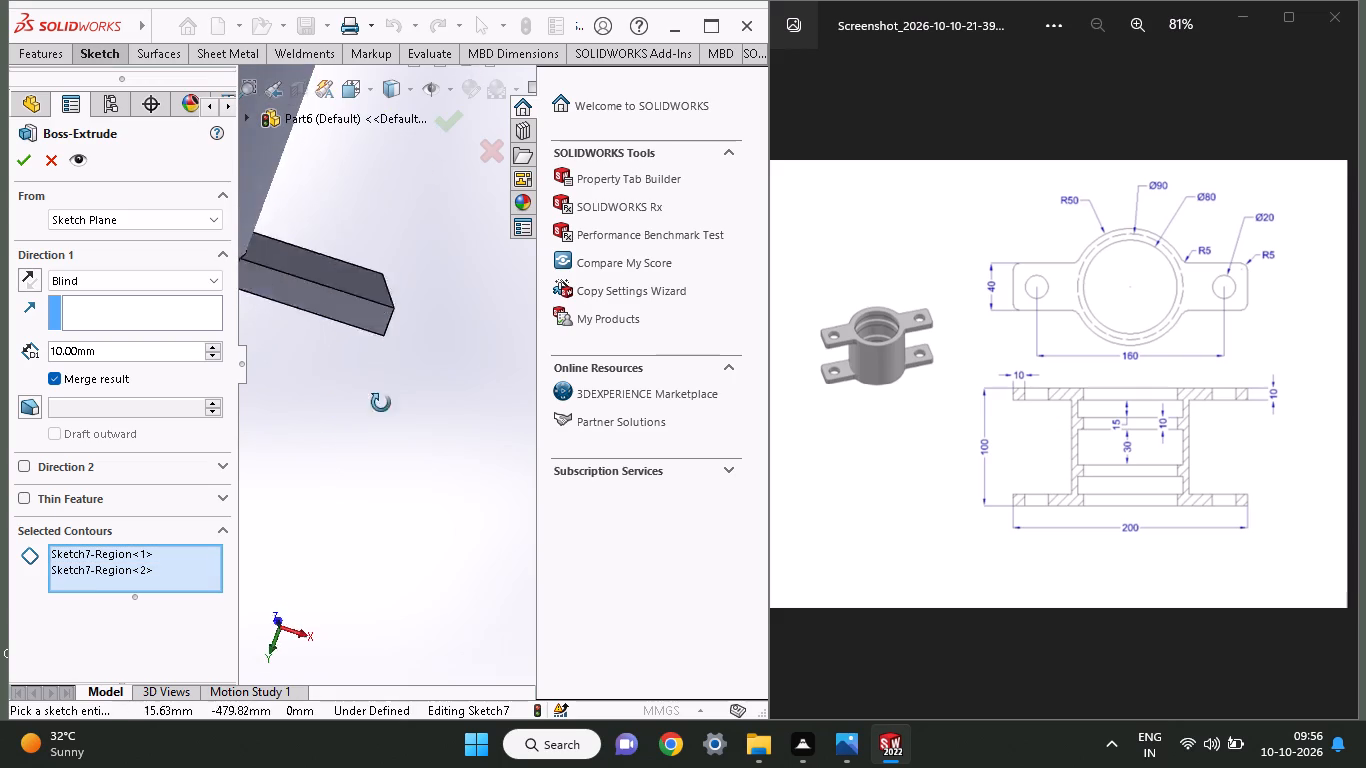
middle_click_drag(381, 403, 370, 614)
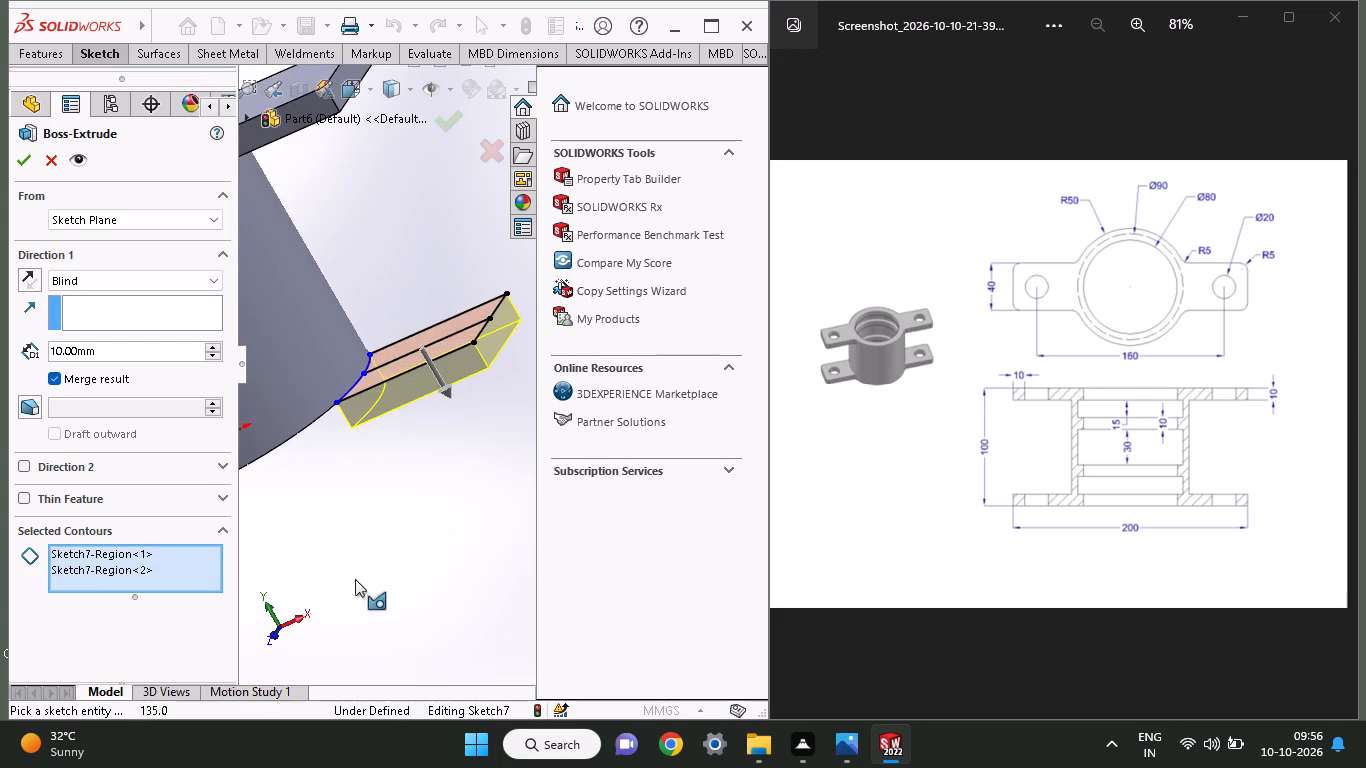
left_click(23, 280)
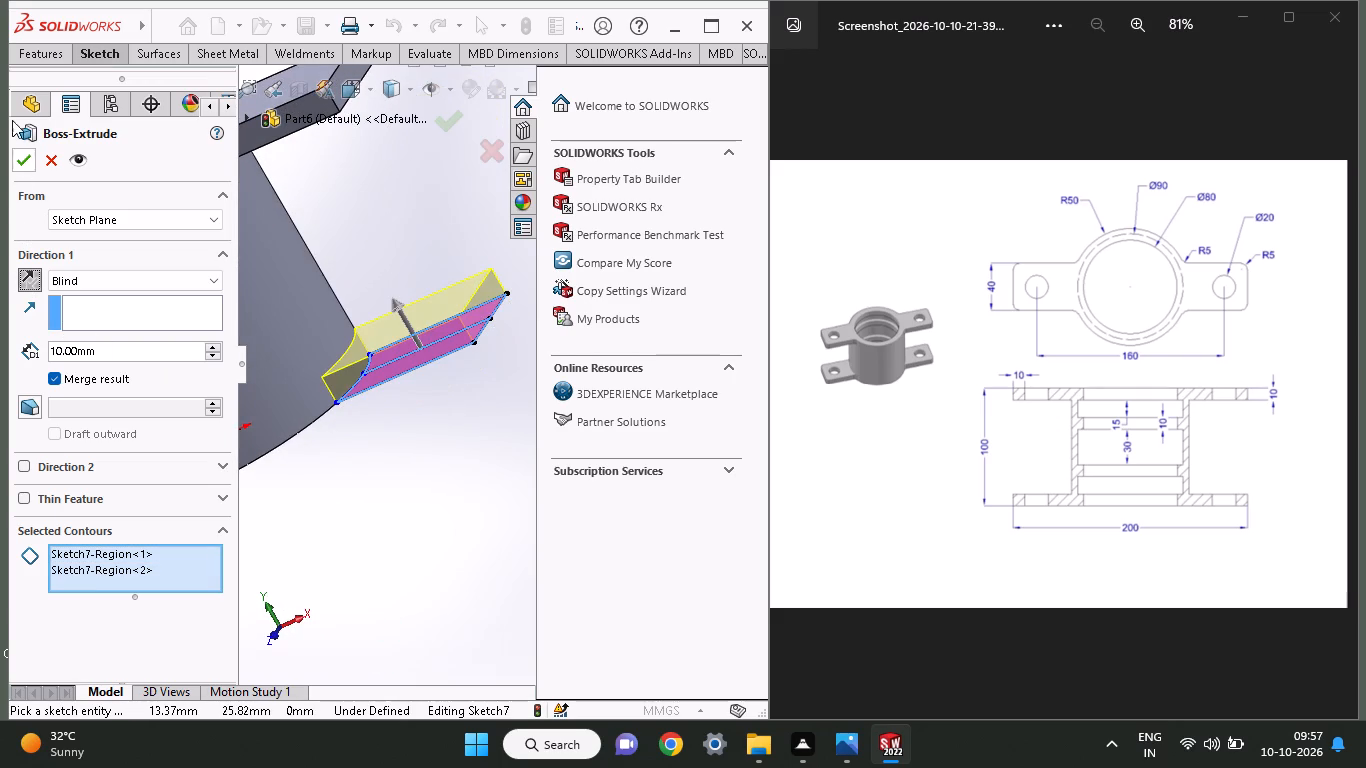
left_click(14, 166)
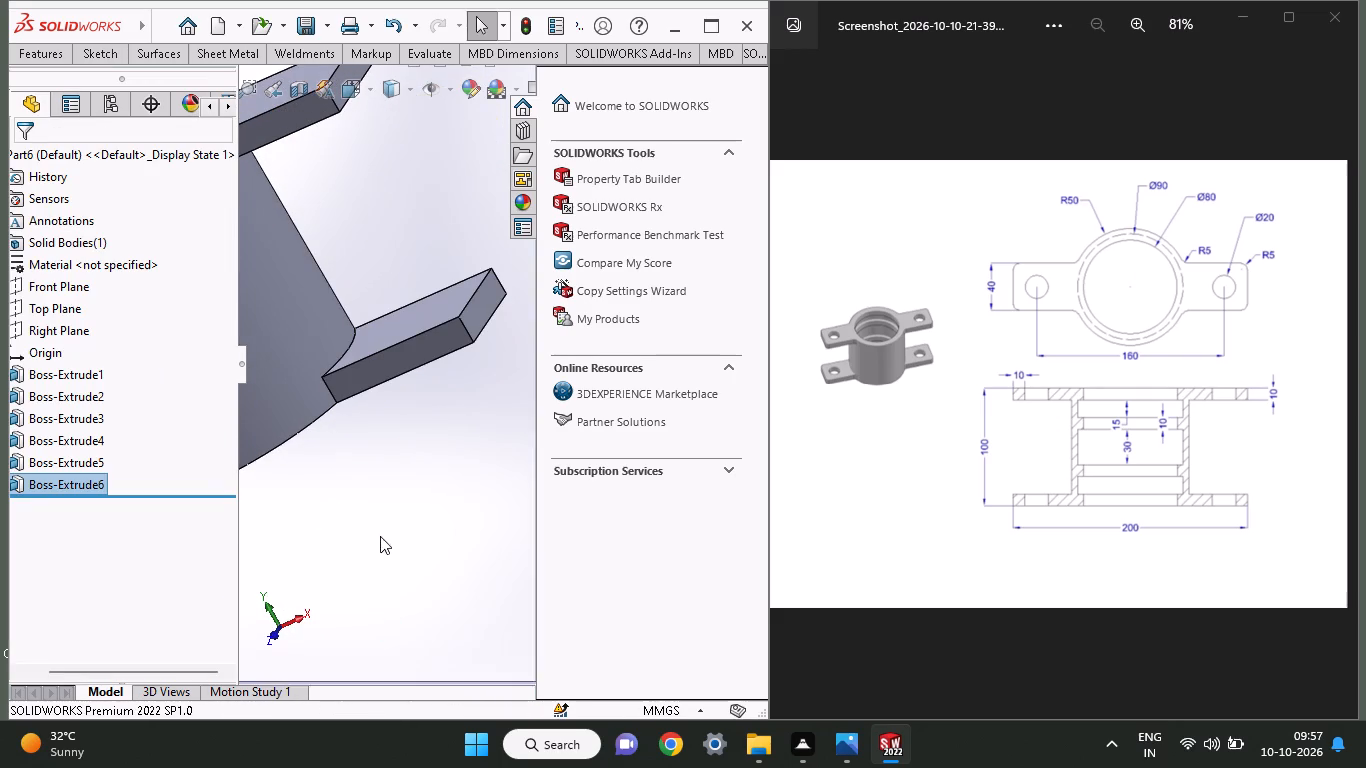
Start a new sketch on the cylinder's free end face for the ear on the opposite side.
scroll(380, 526, "up", 2, "ctrl")
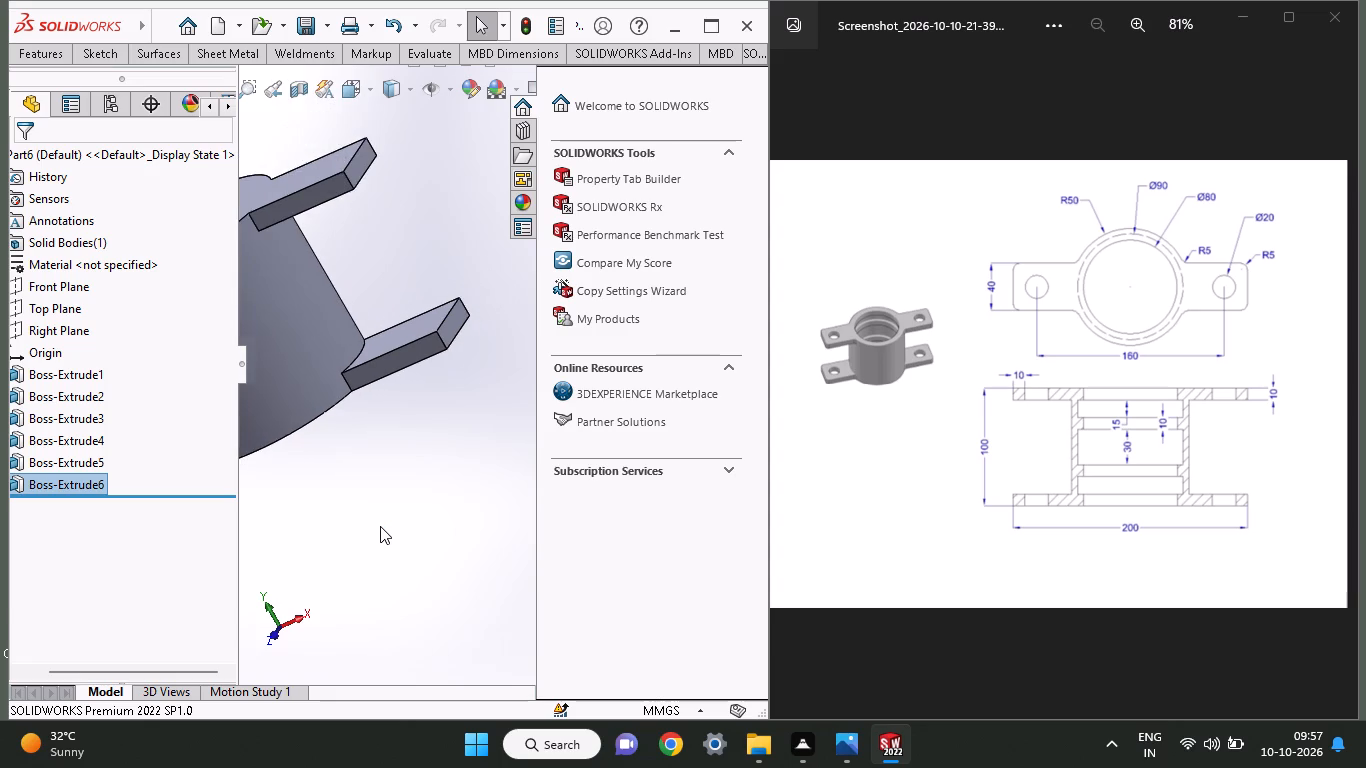
scroll(380, 526, "up", 2, "ctrl")
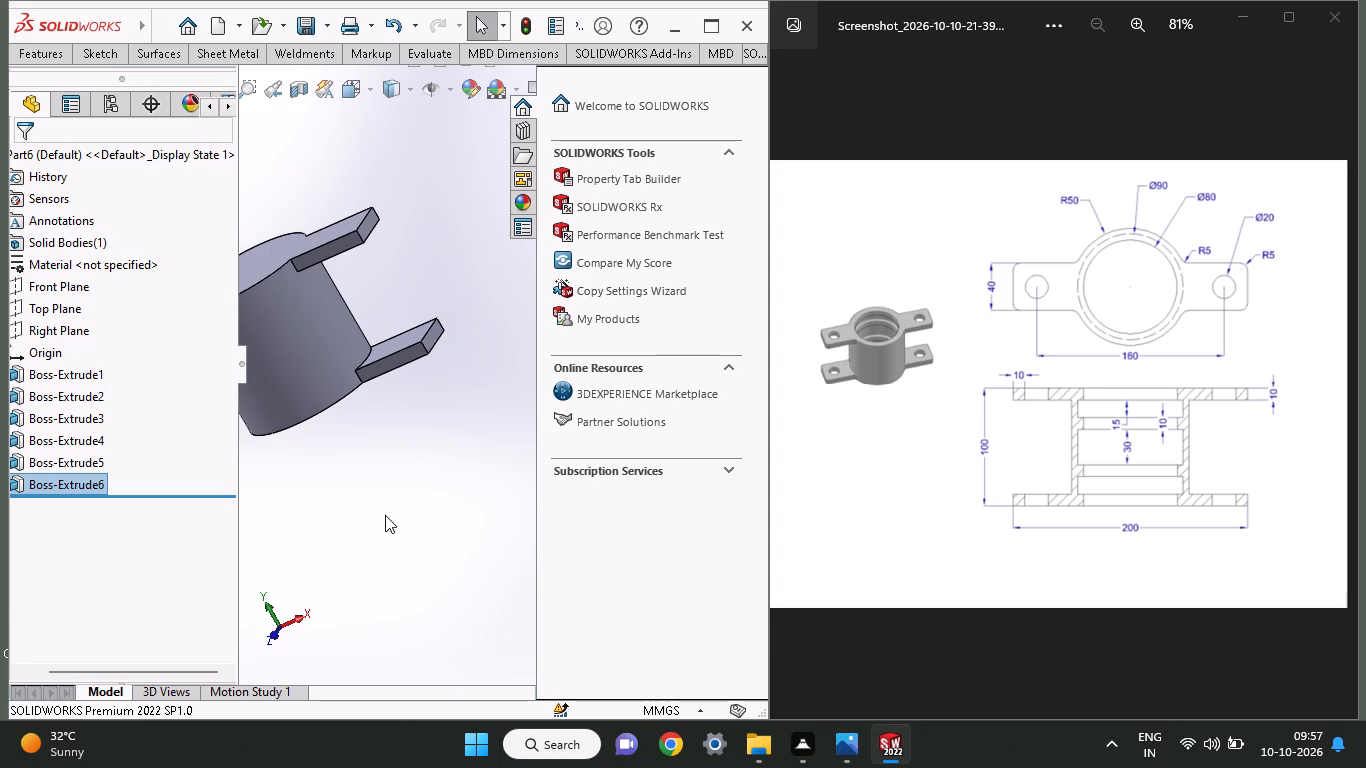
scroll(427, 559, "down", 1)
middle_click_drag(296, 372, 305, 255)
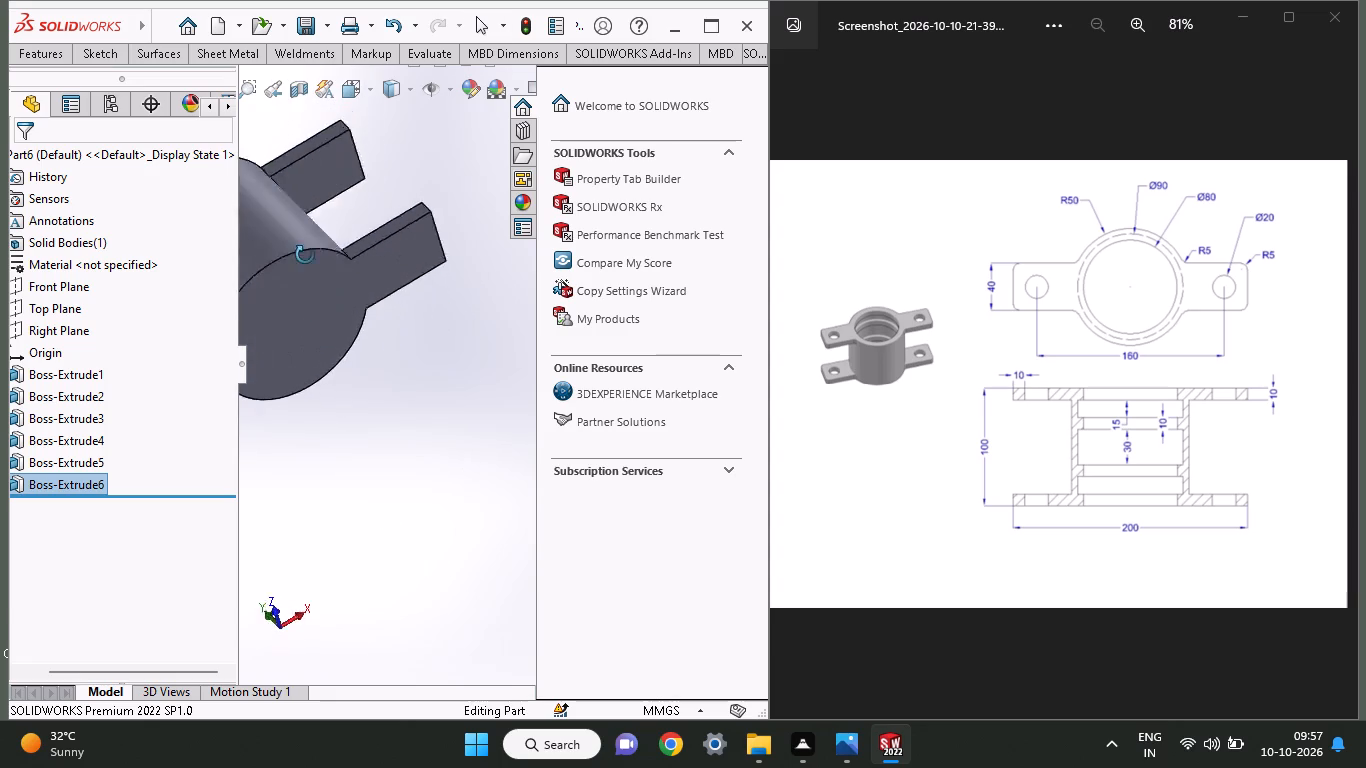
middle_click_drag(305, 255, 395, 515)
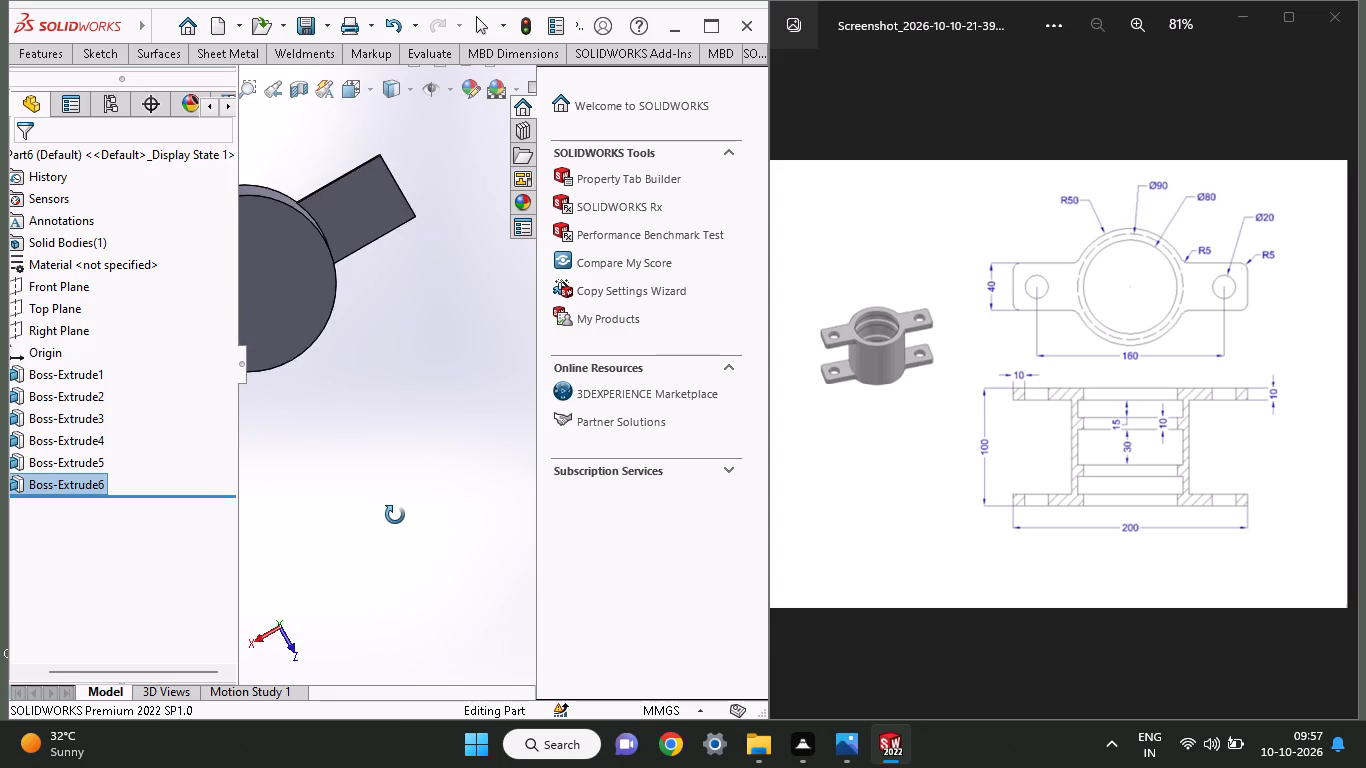
middle_click_drag(395, 515, 402, 544)
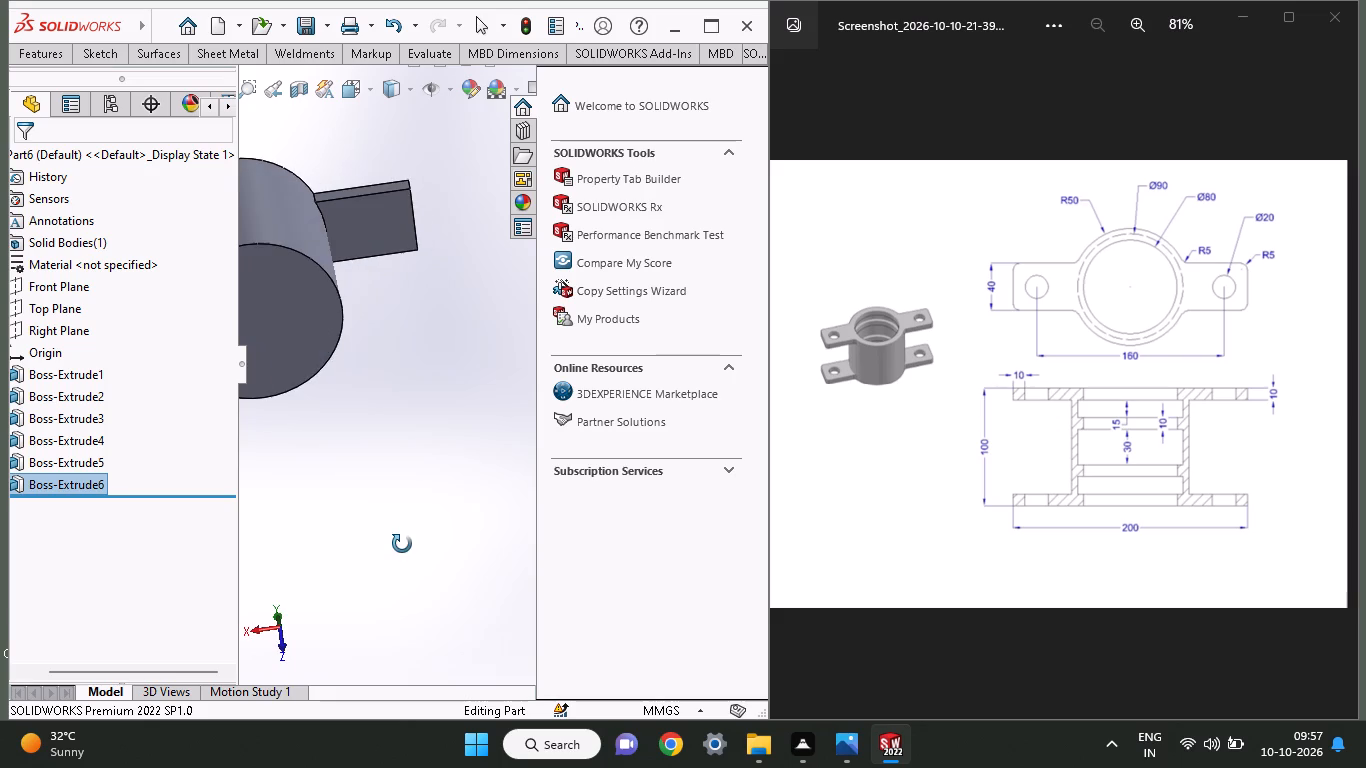
middle_click_drag(402, 544, 402, 540)
left_click(269, 314)
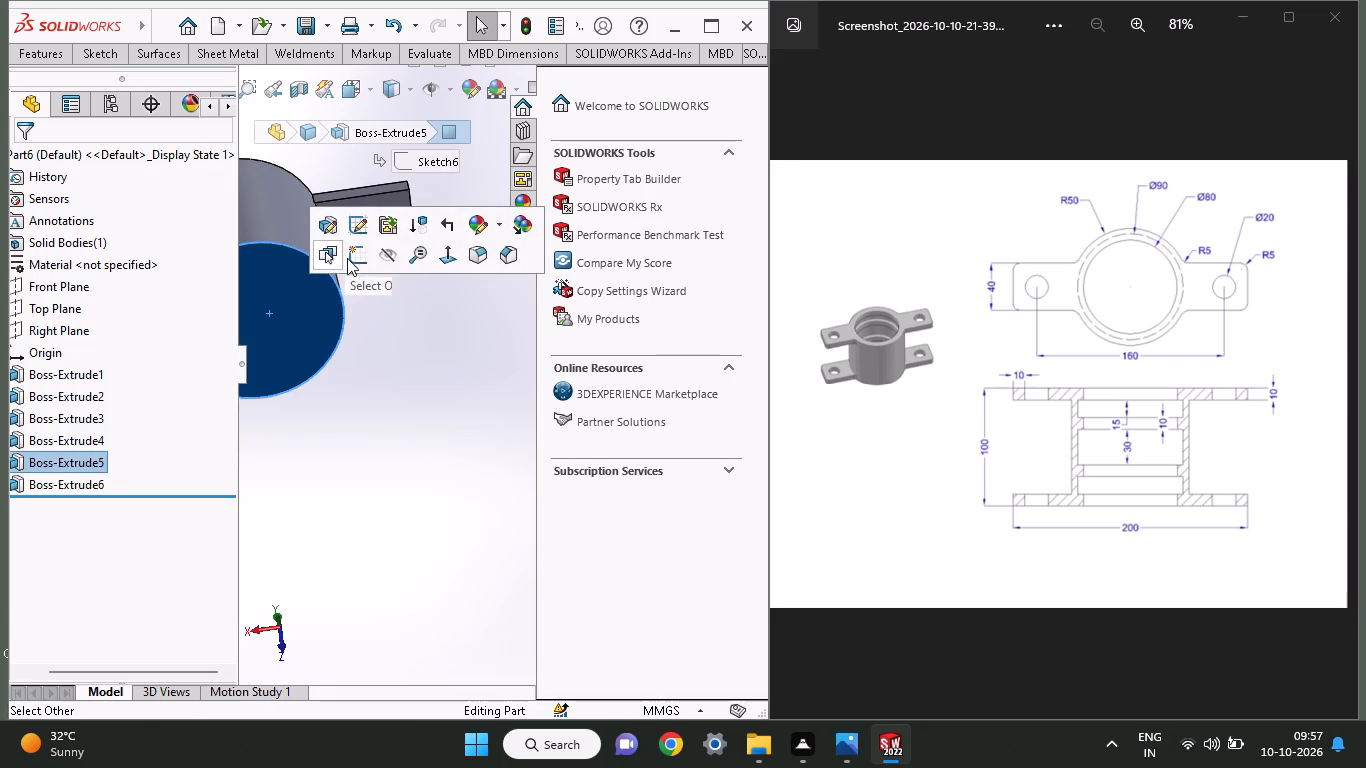
left_click(347, 258)
scroll(296, 418, "up", 1)
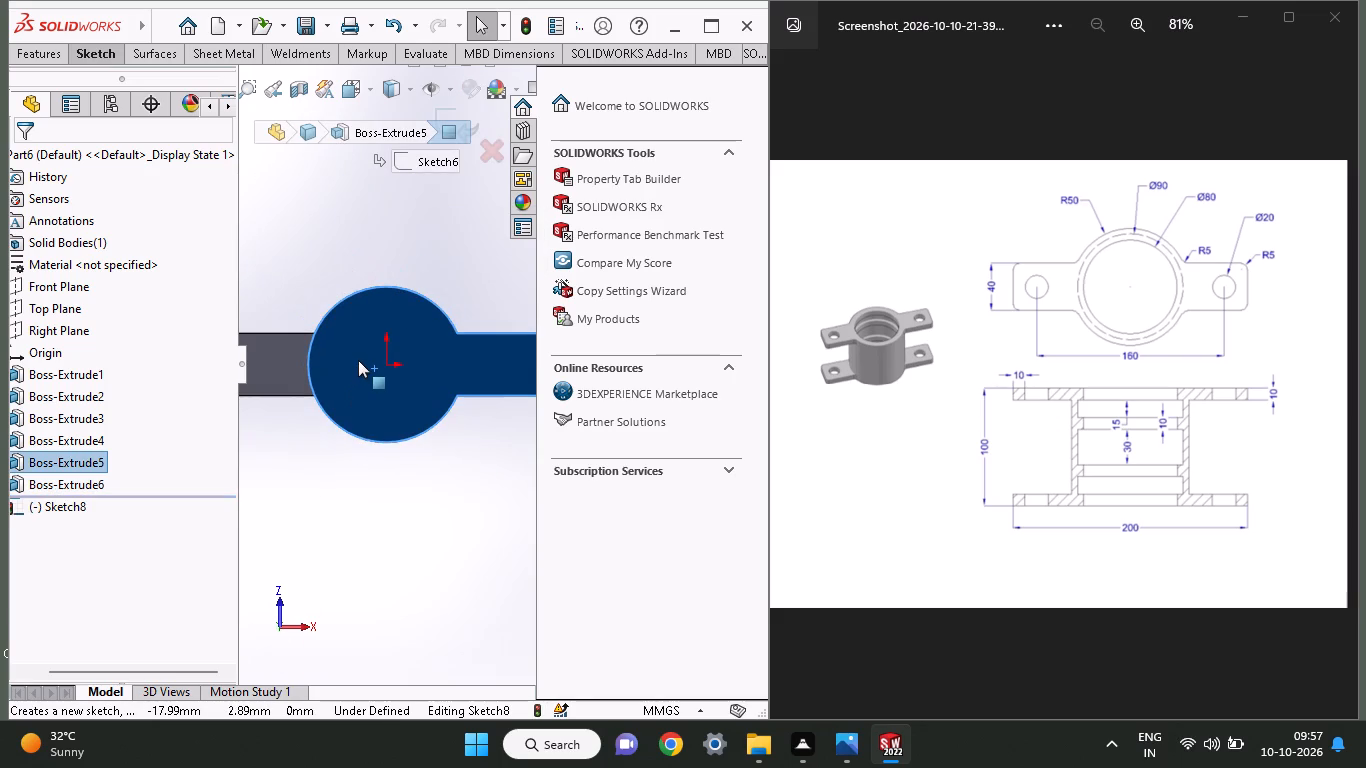
scroll(358, 360, "up", 2, "ctrl")
scroll(358, 360, "down", 2, "ctrl")
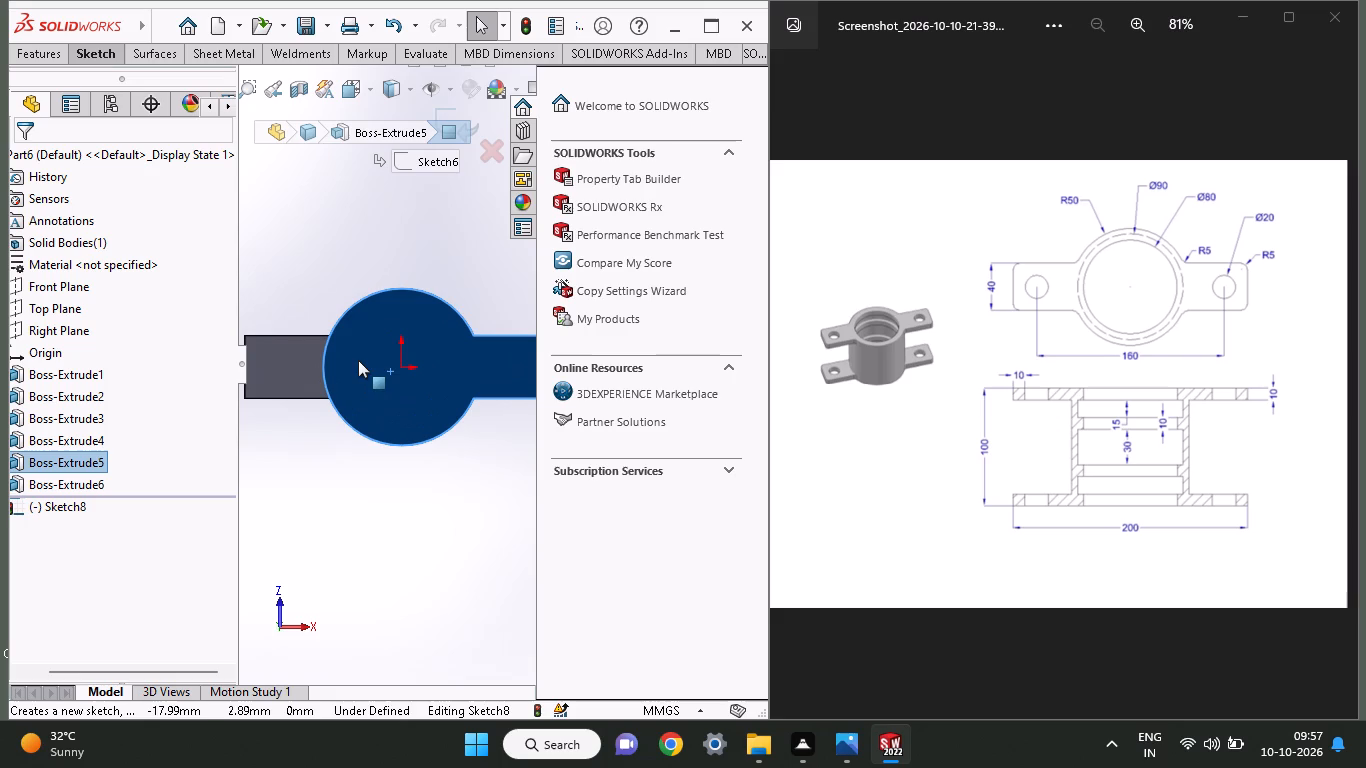
scroll(349, 361, "up", 2, "ctrl")
scroll(349, 361, "down", 2, "ctrl")
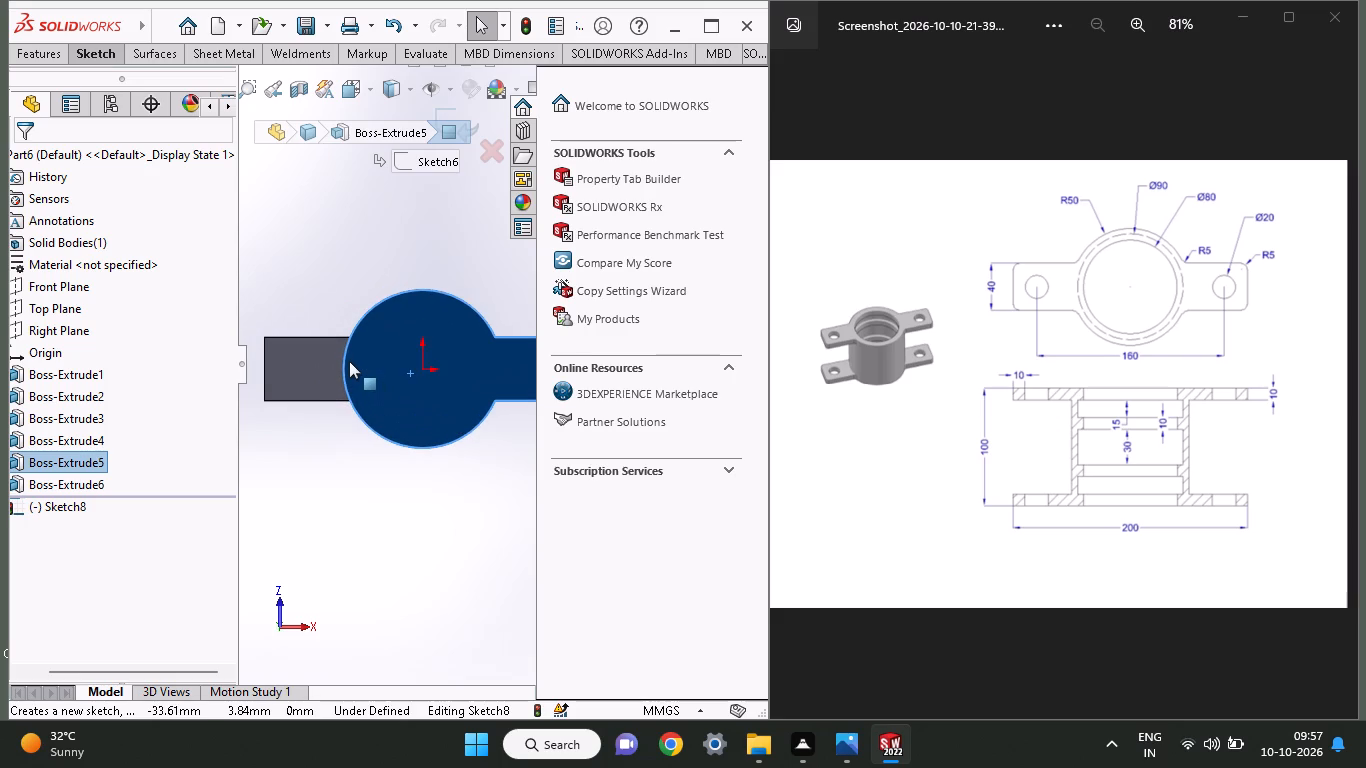
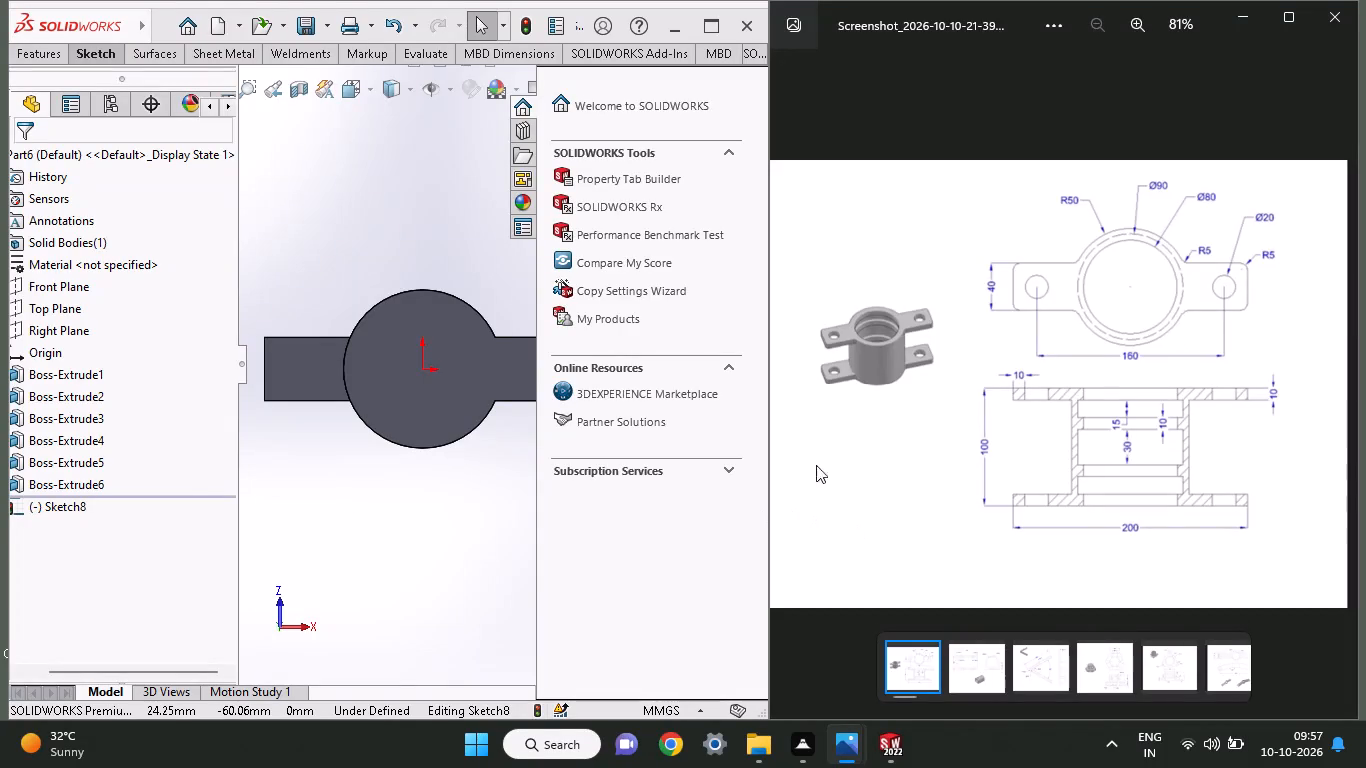
Sketch a horizontal line about 58.5 mm long through the ear's middle, from the cylinder's edge to just past the ear's outer end.
left_click(825, 465)
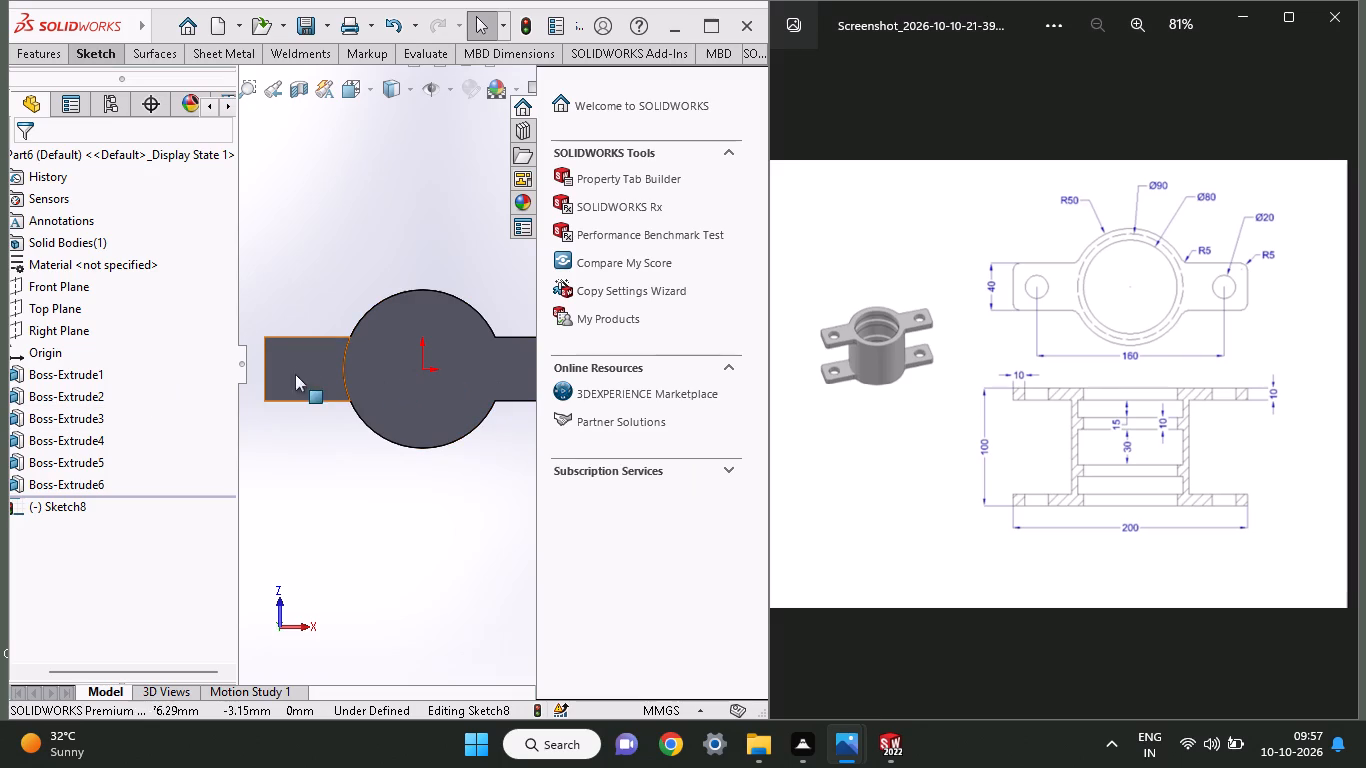
left_click(111, 64)
left_click(139, 87)
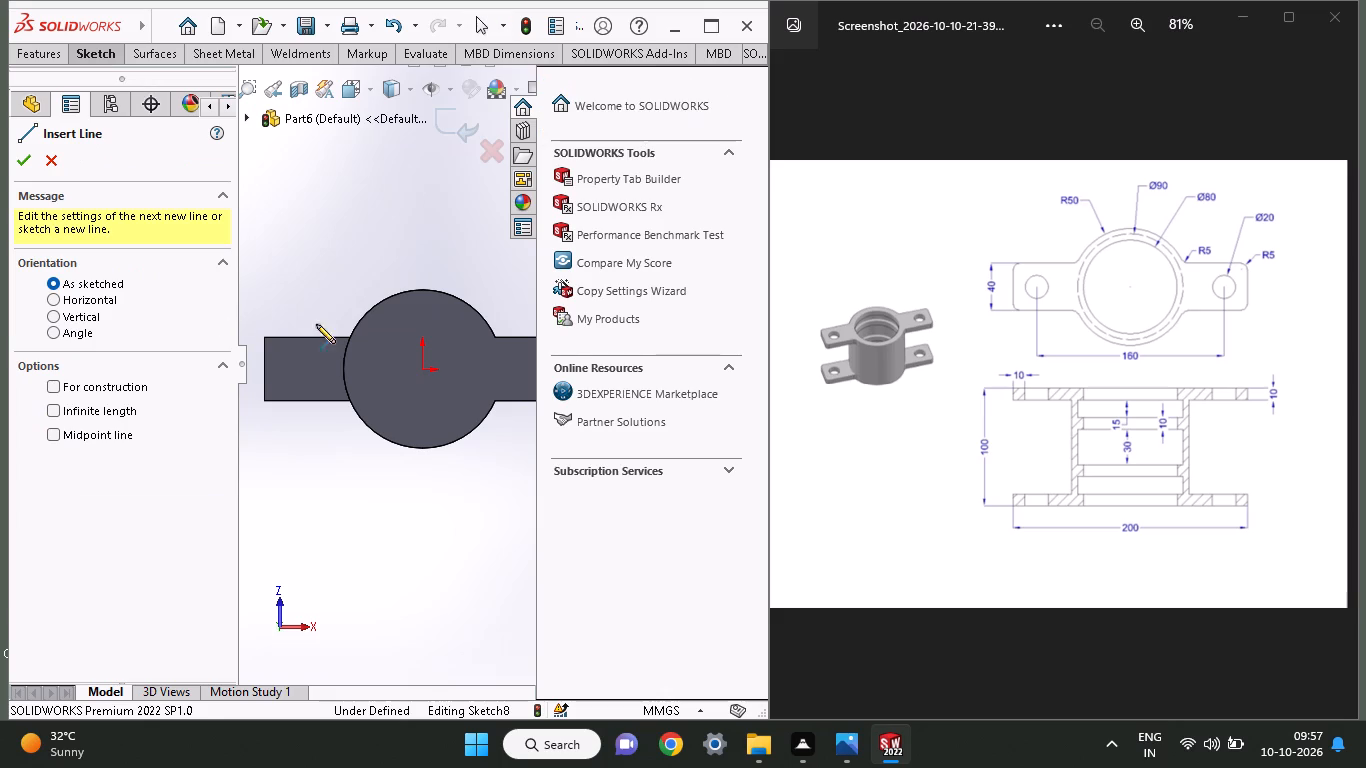
left_click(341, 369)
left_click(251, 369)
right_click(317, 245)
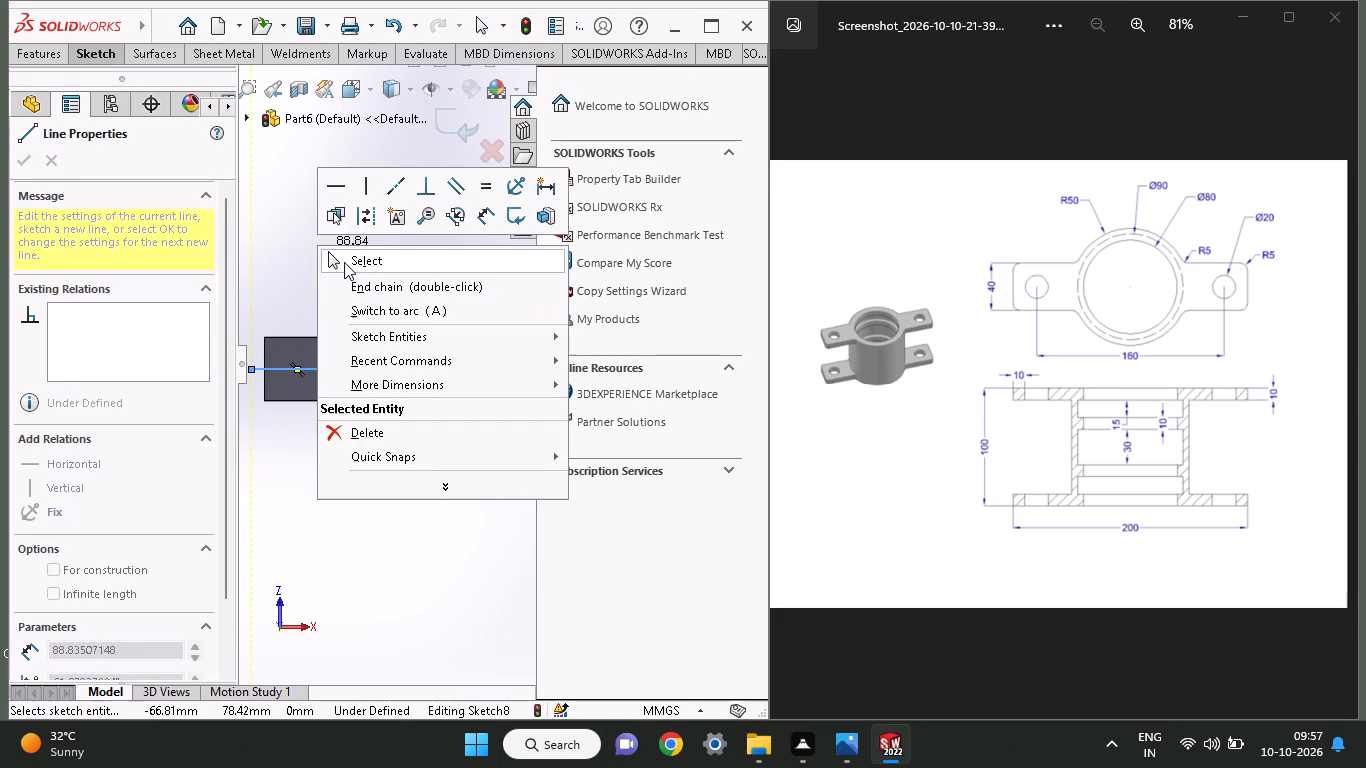
left_click(344, 262)
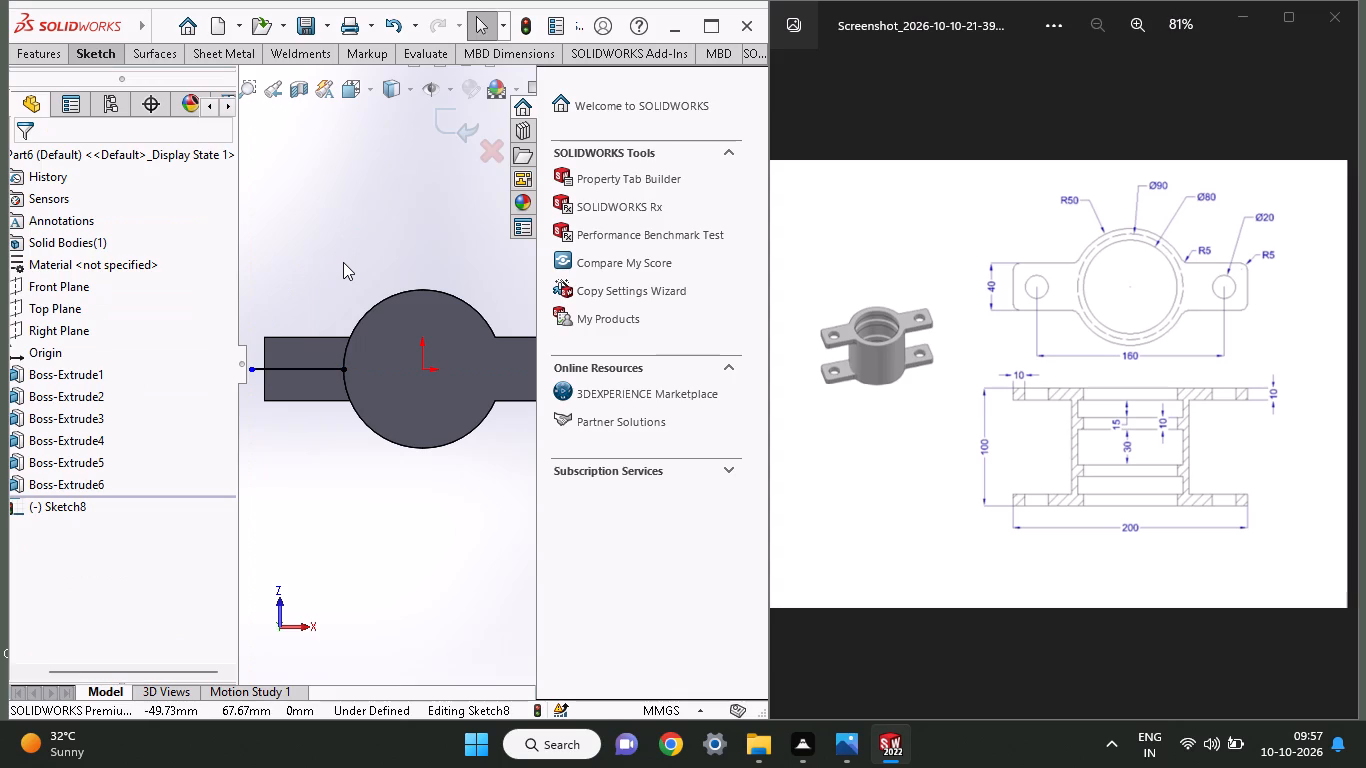
Sketch a vertical line across the ear's outer end, joining its two corners.
left_click(77, 50)
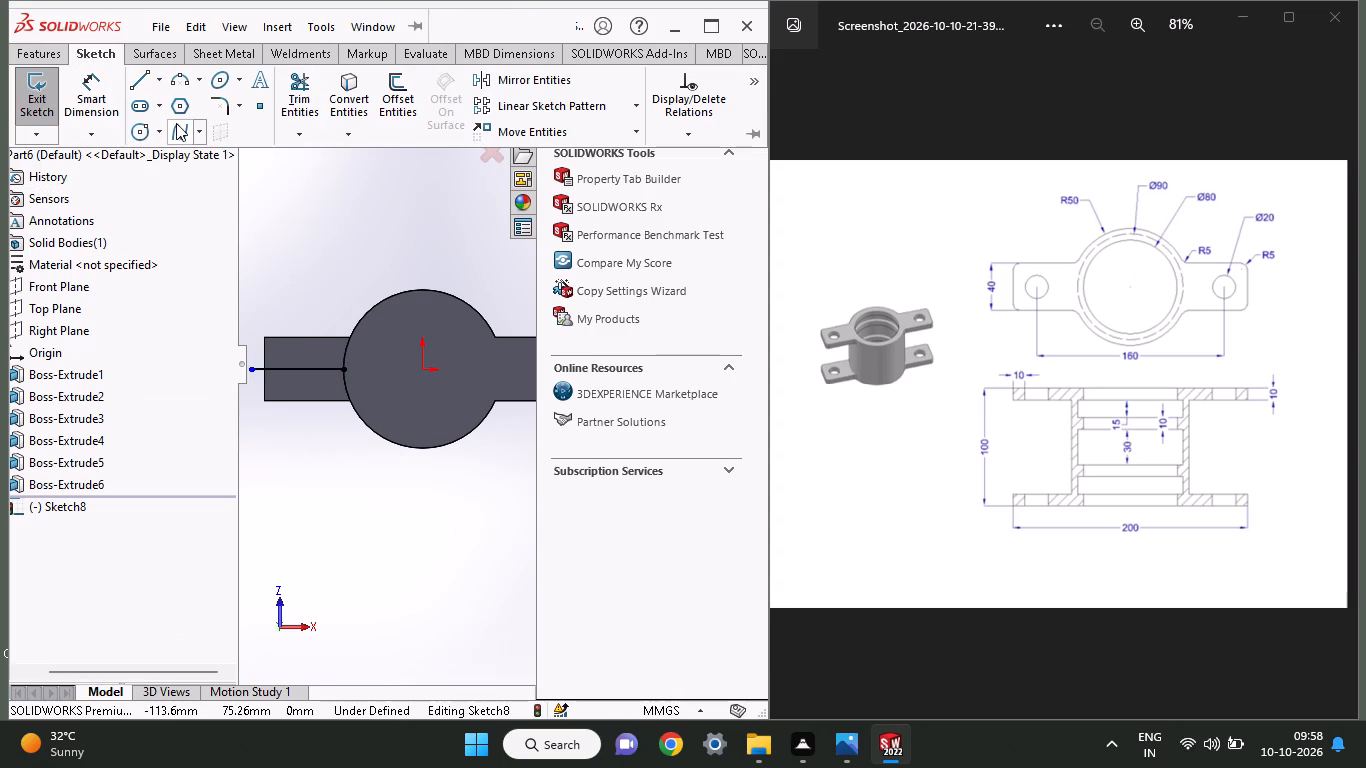
left_click(139, 81)
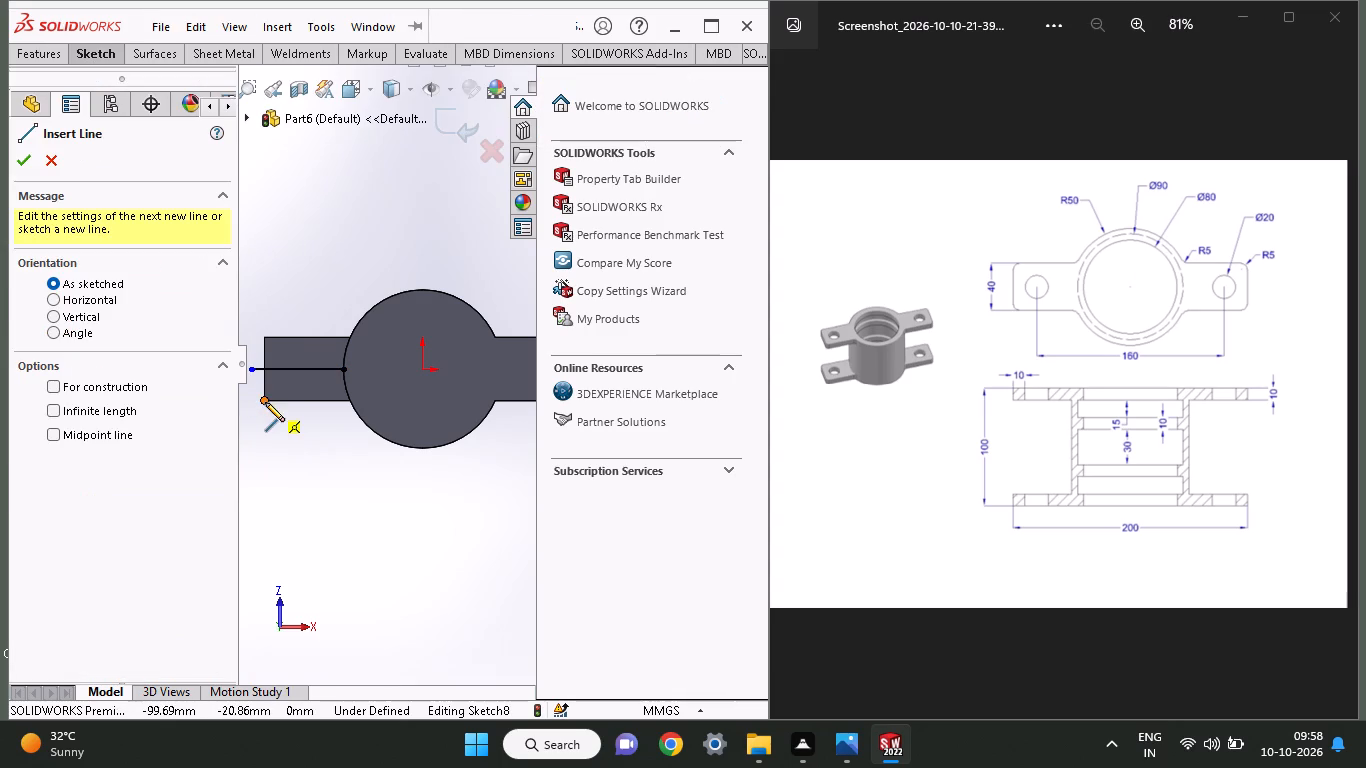
left_click(265, 402)
left_click(261, 334)
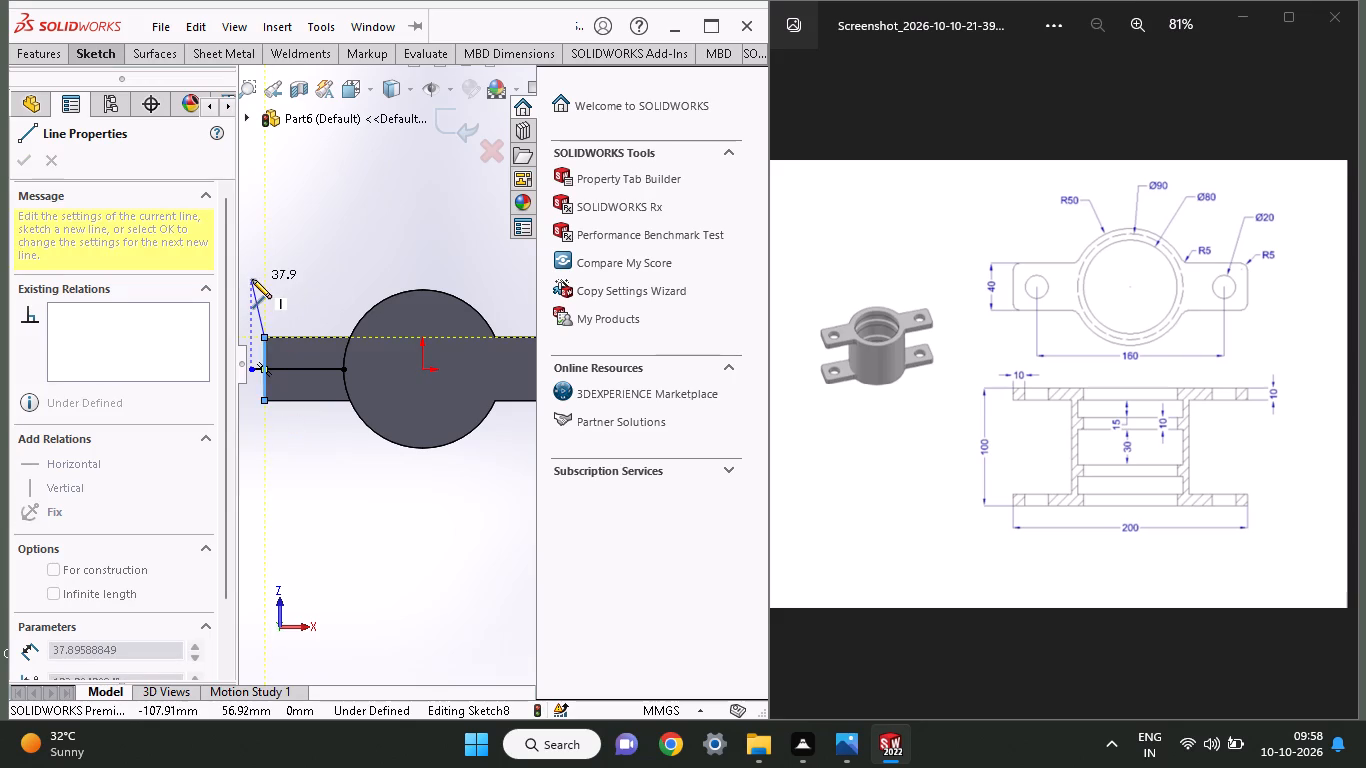
right_click(252, 279)
left_click(276, 302)
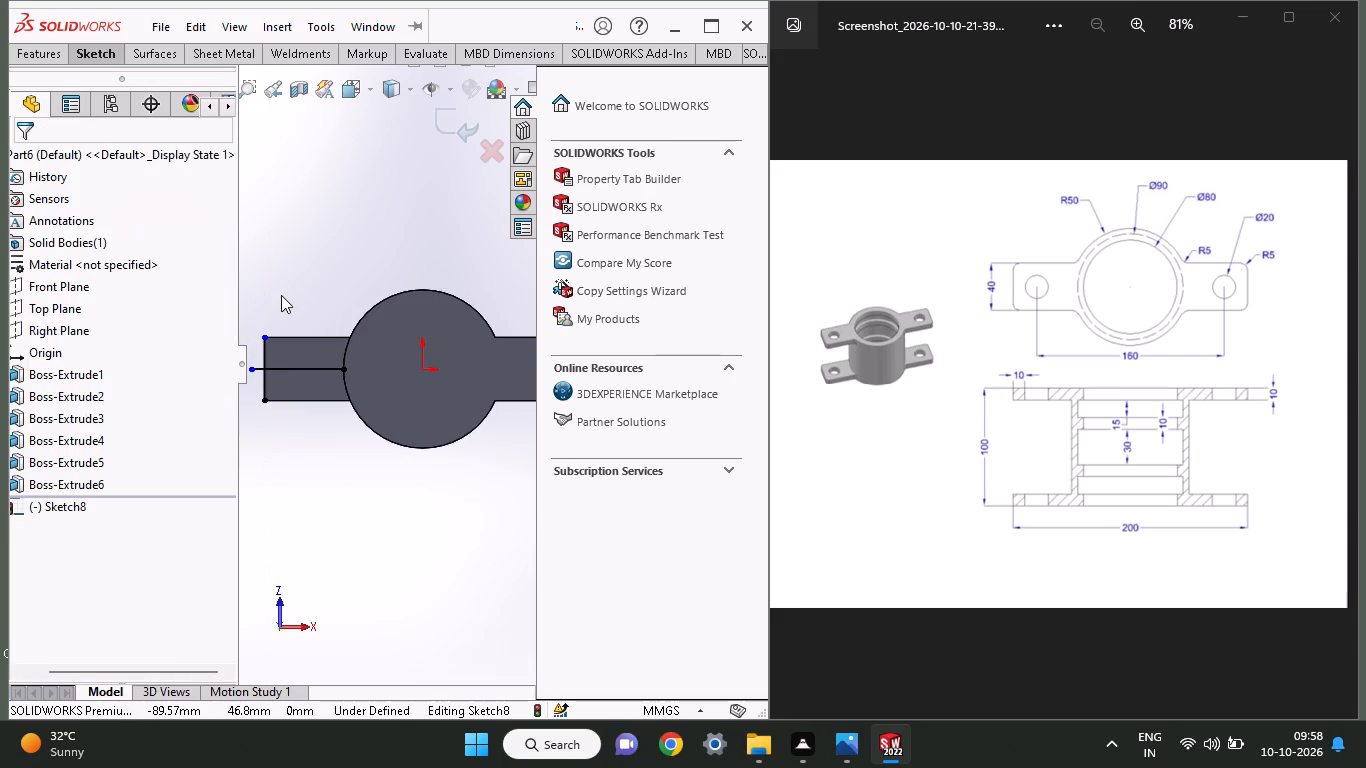
Sketch a horizontal line along the ear's upper long edge, overshooting its outer end and running into the cylinder face.
left_click(74, 58)
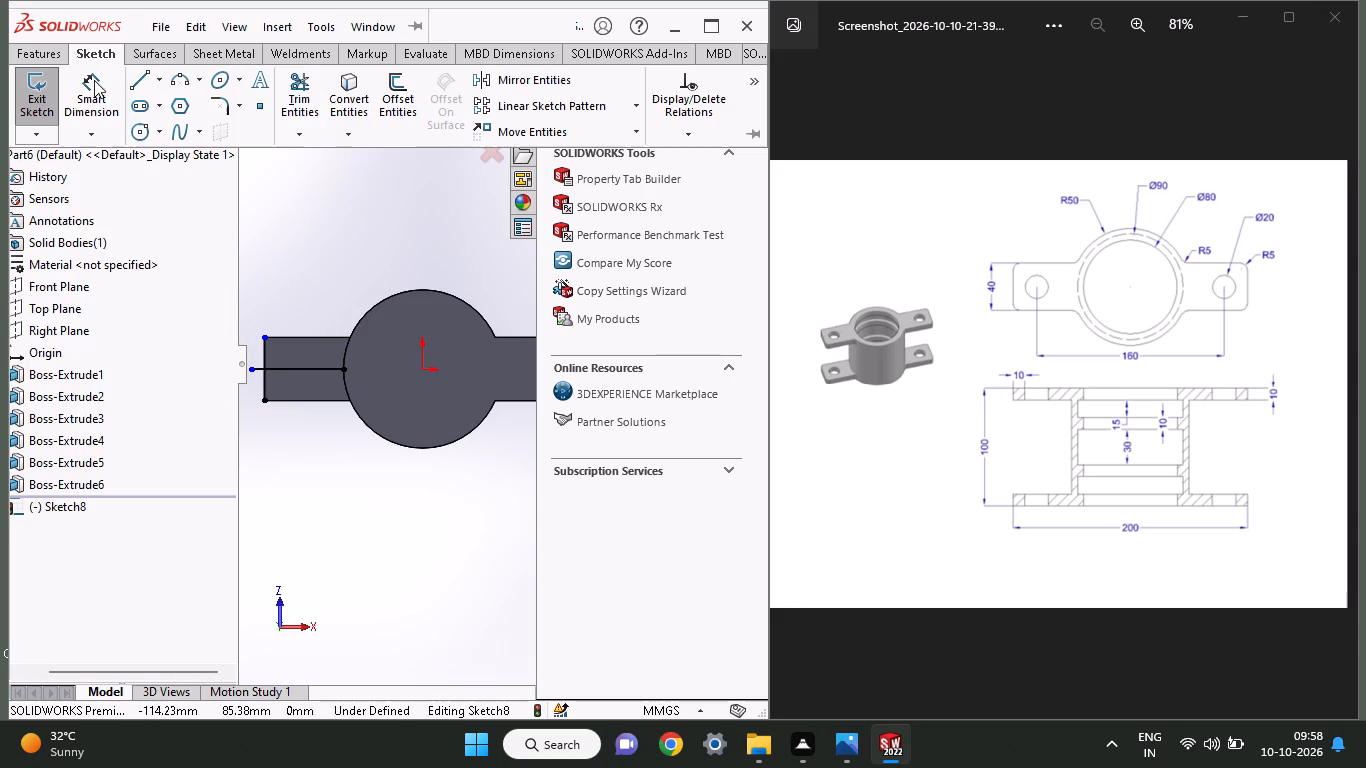
left_click(134, 88)
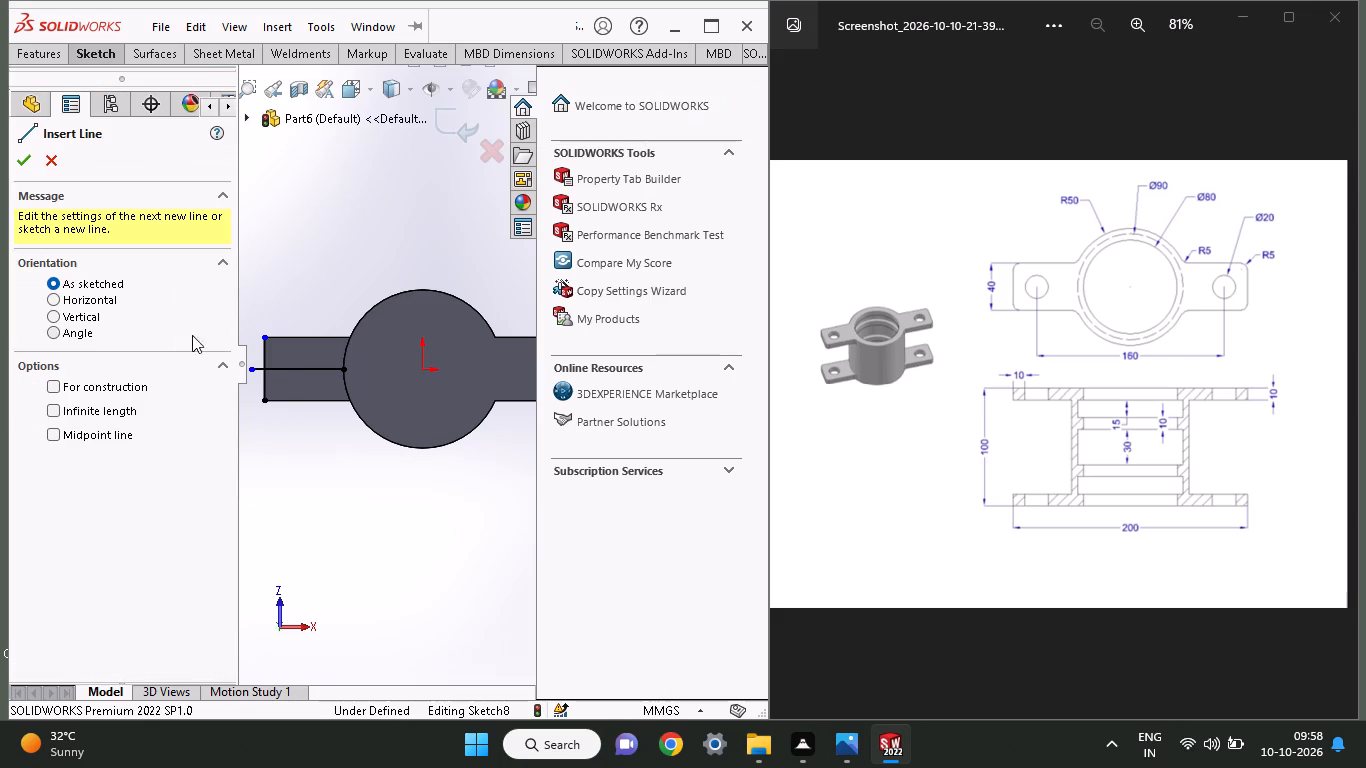
left_click(247, 336)
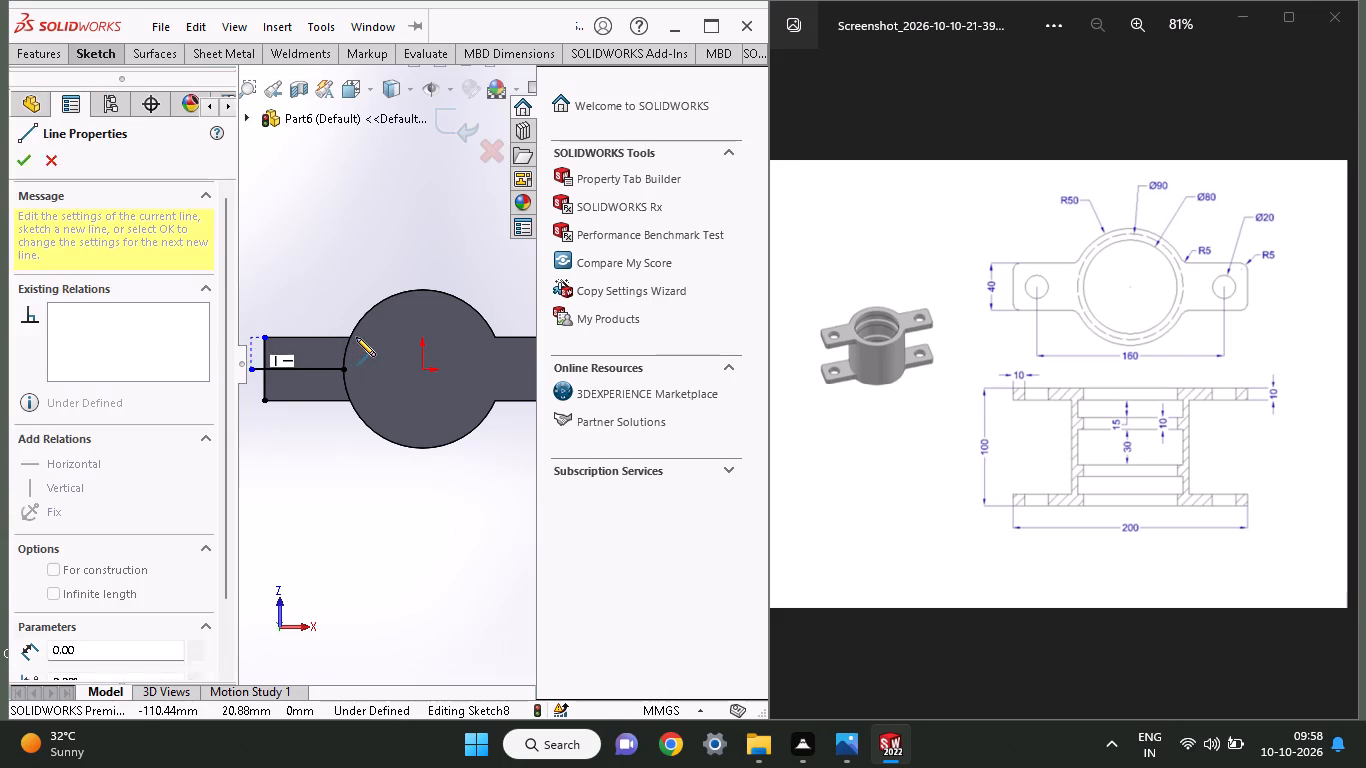
left_click(369, 339)
right_click(337, 258)
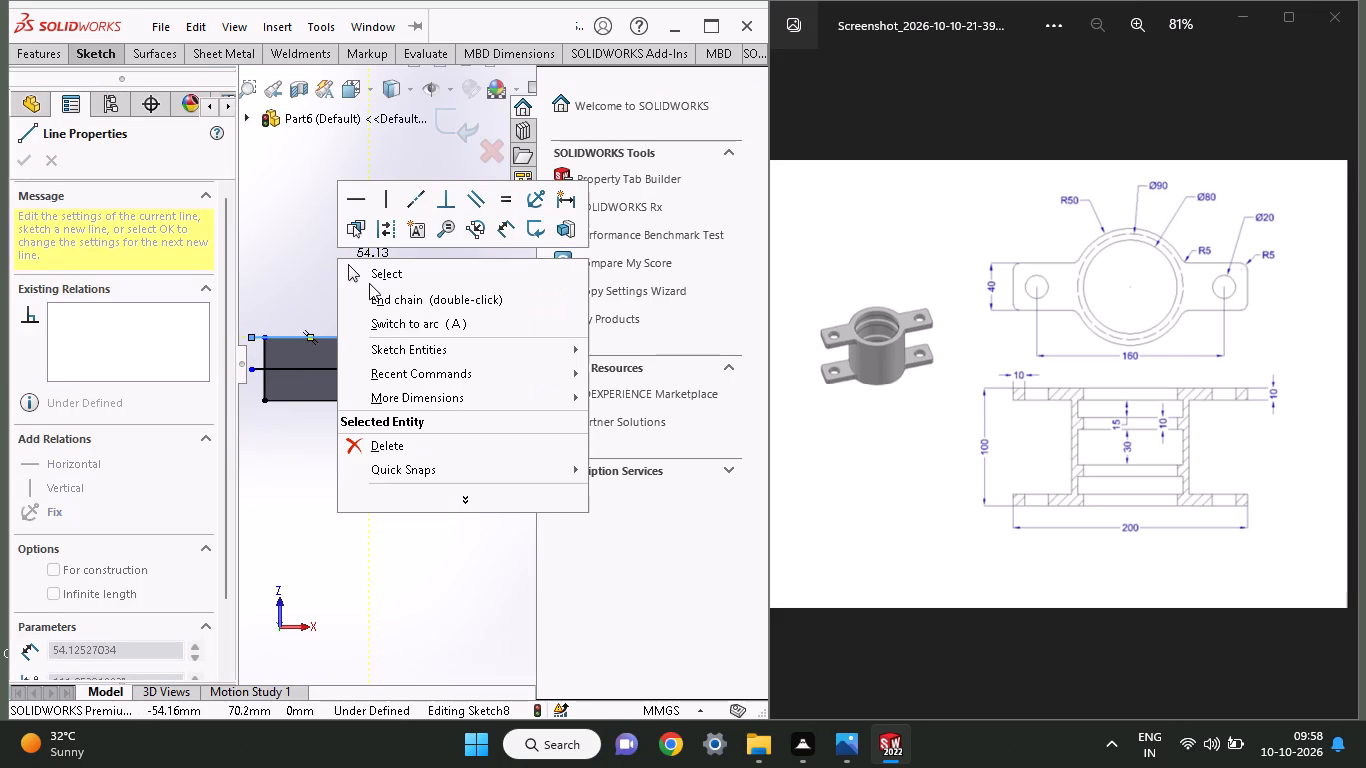
left_click(373, 278)
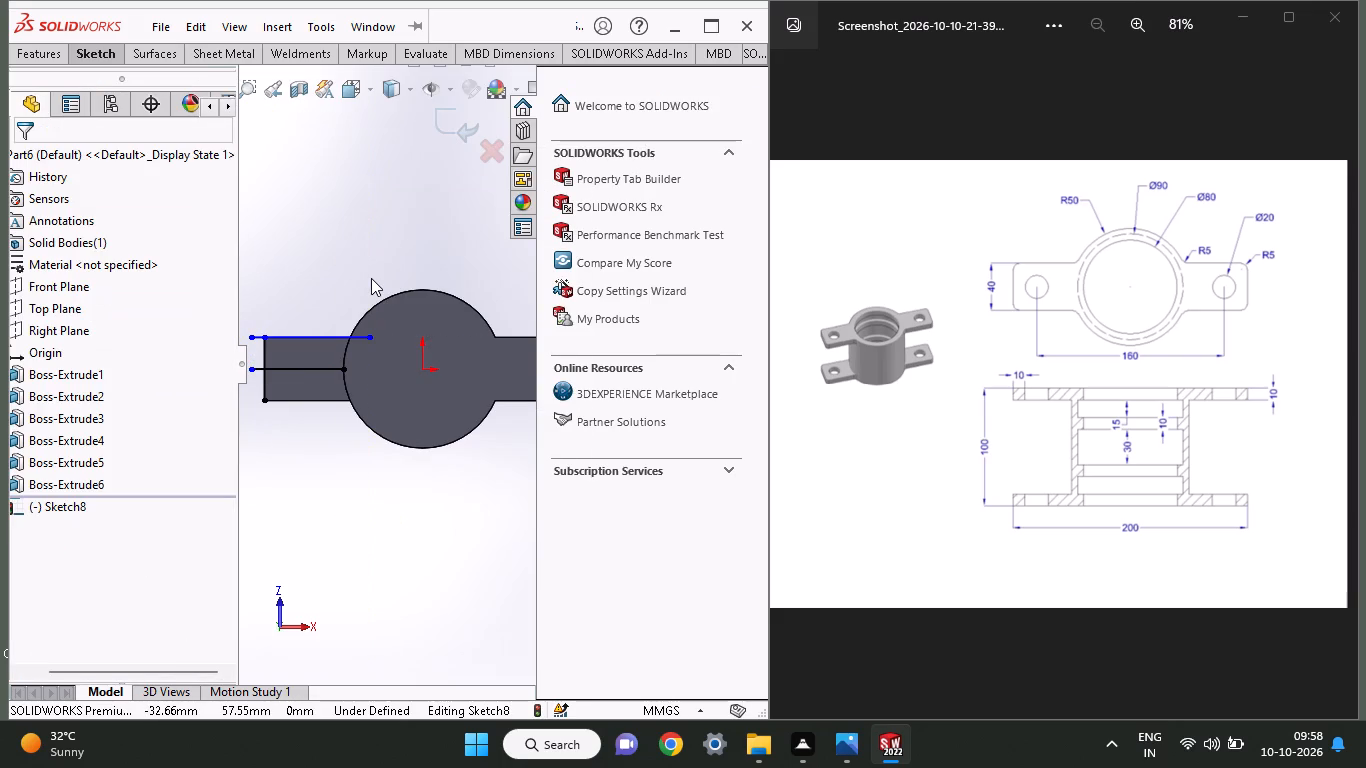
Sketch a horizontal line about 75 mm long on the ear's lower long edge, overshooting the outer end and the cylinder's edge.
left_click(84, 51)
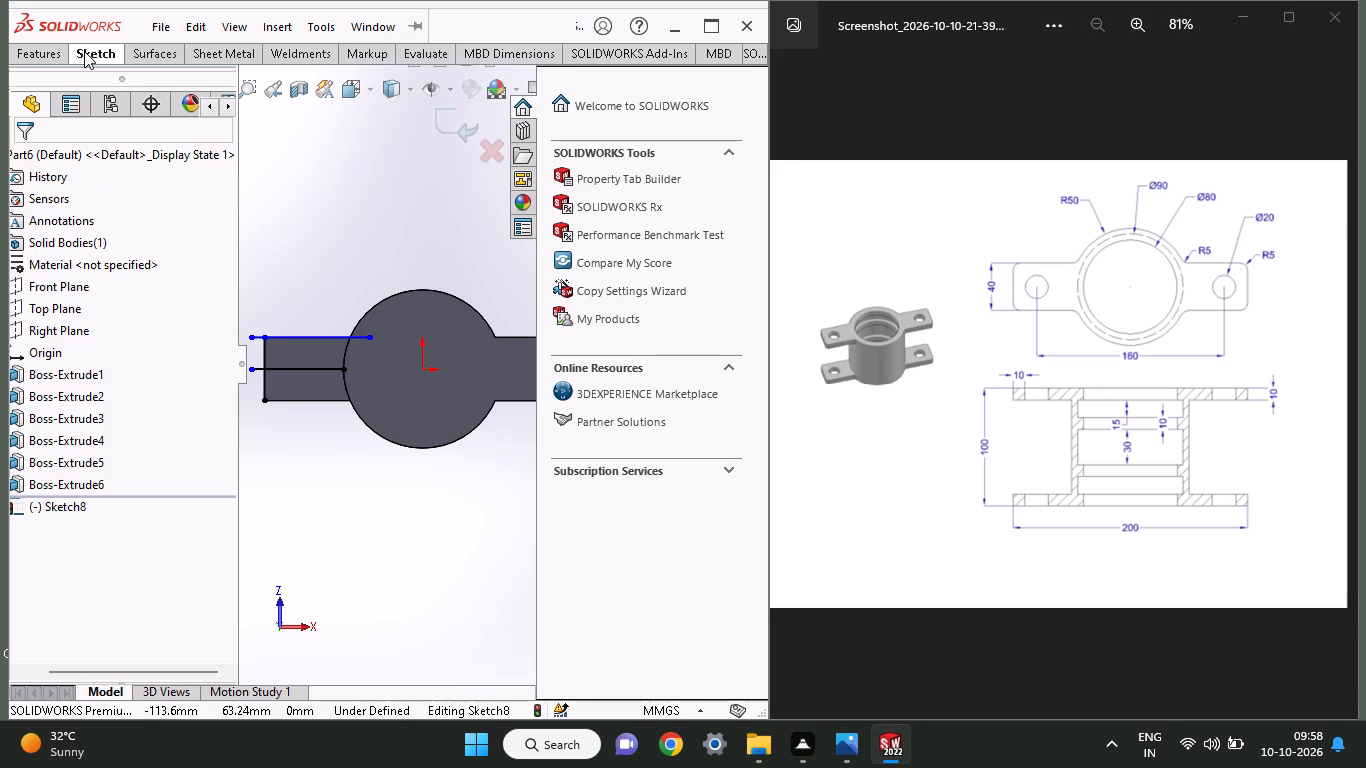
left_click(133, 79)
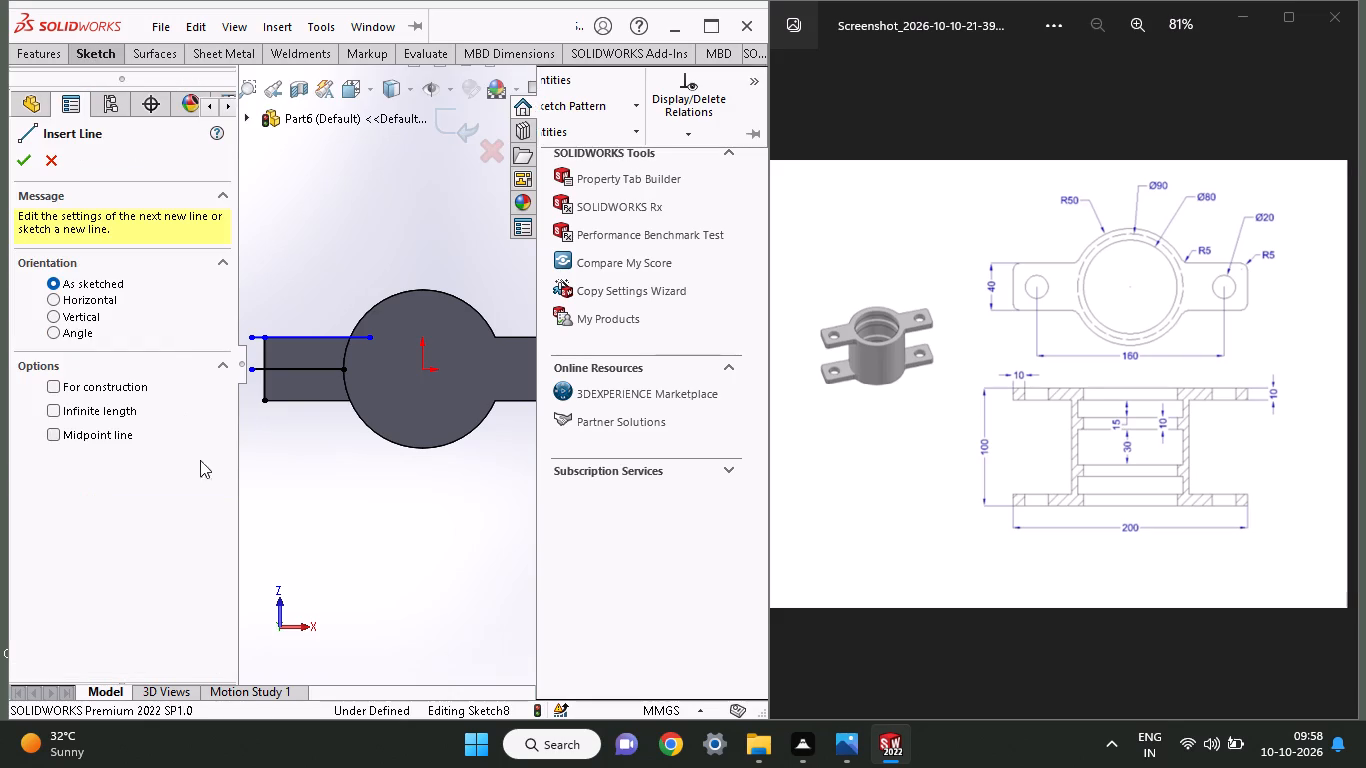
left_click(251, 403)
left_click(368, 396)
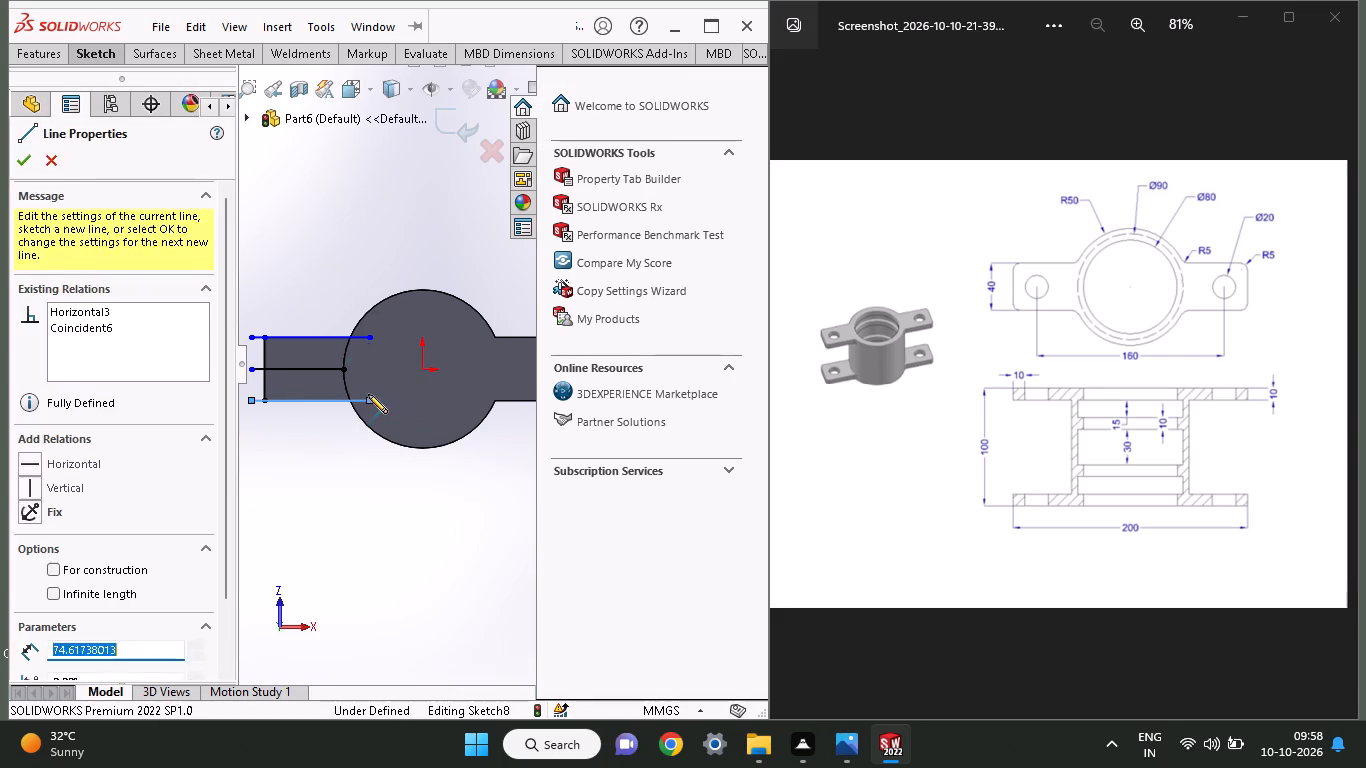
right_click(287, 235)
left_click(319, 252)
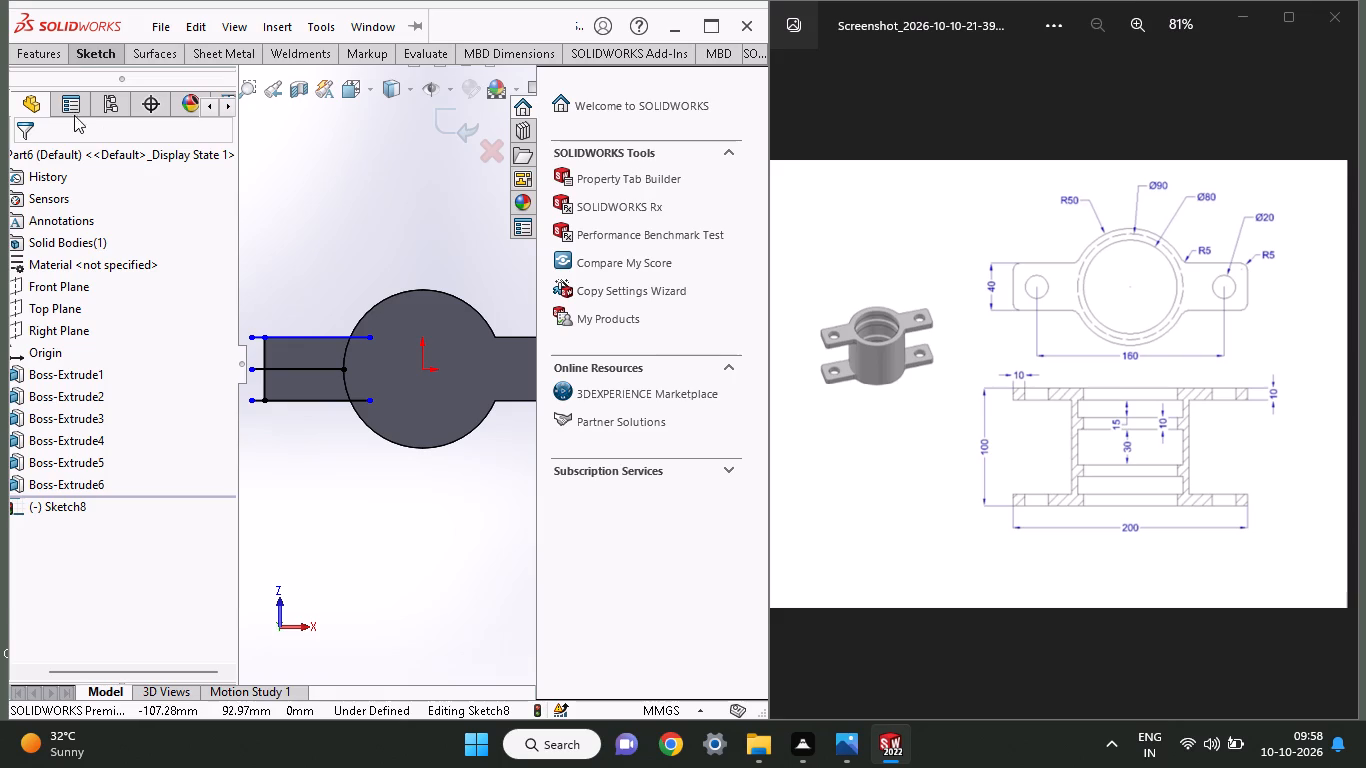
Sketch a circle of radius 50 mm centred on the origin, coincident with the cylinder's outer edge.
left_click(94, 58)
left_click(152, 128)
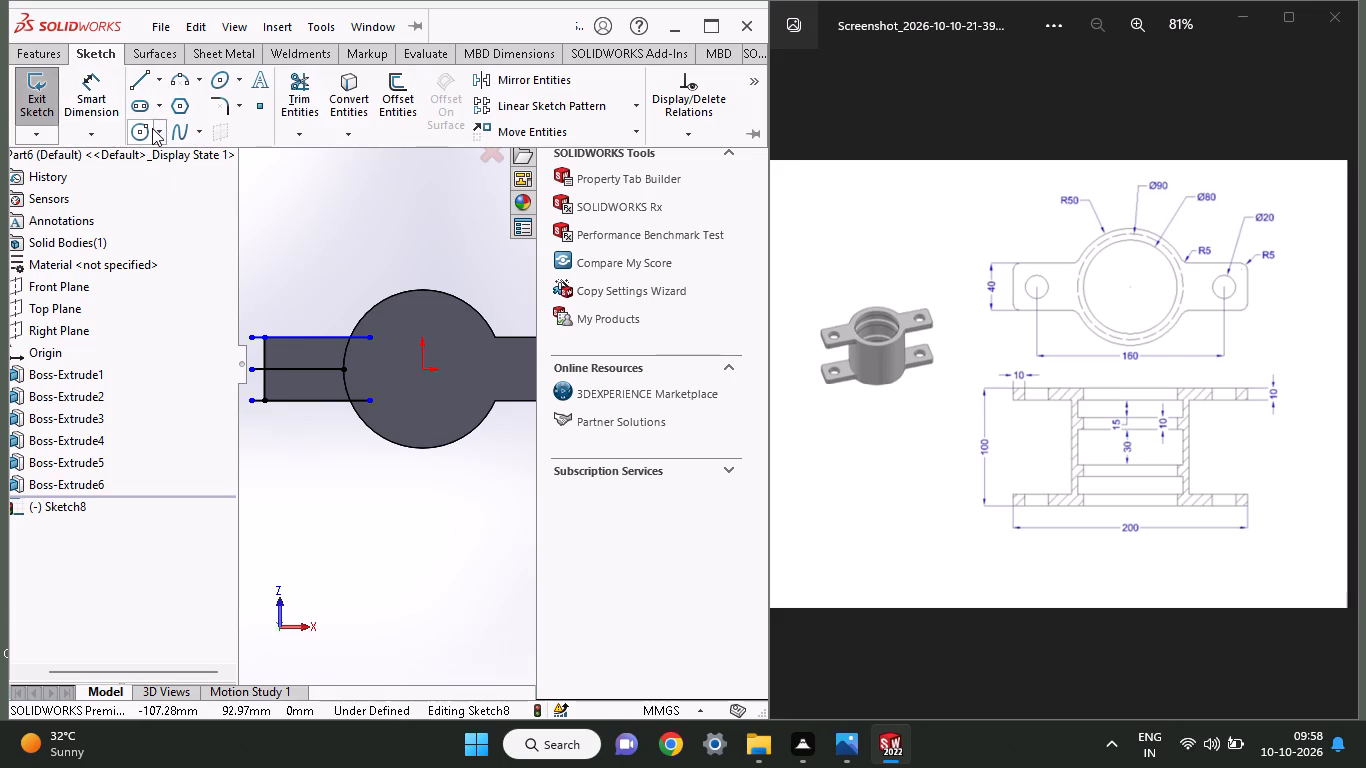
left_click(427, 374)
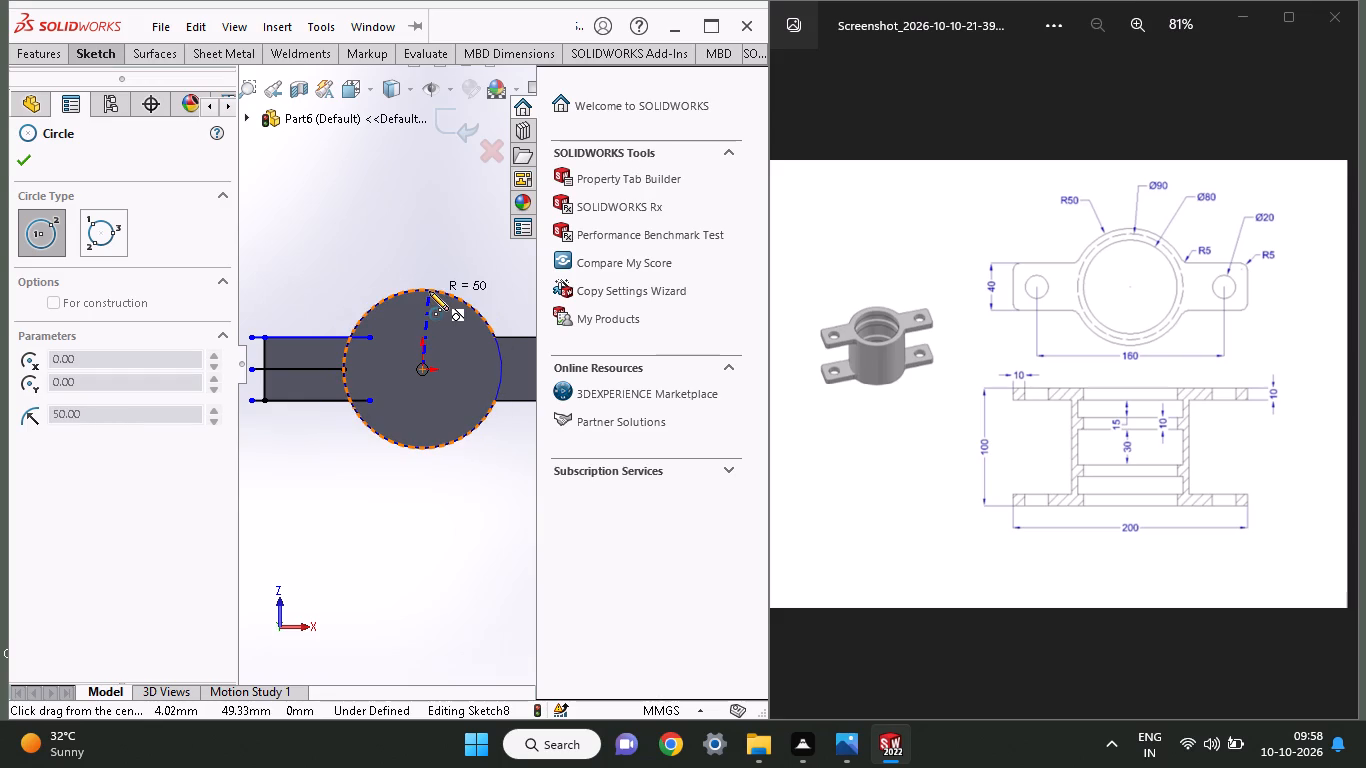
left_click(429, 291)
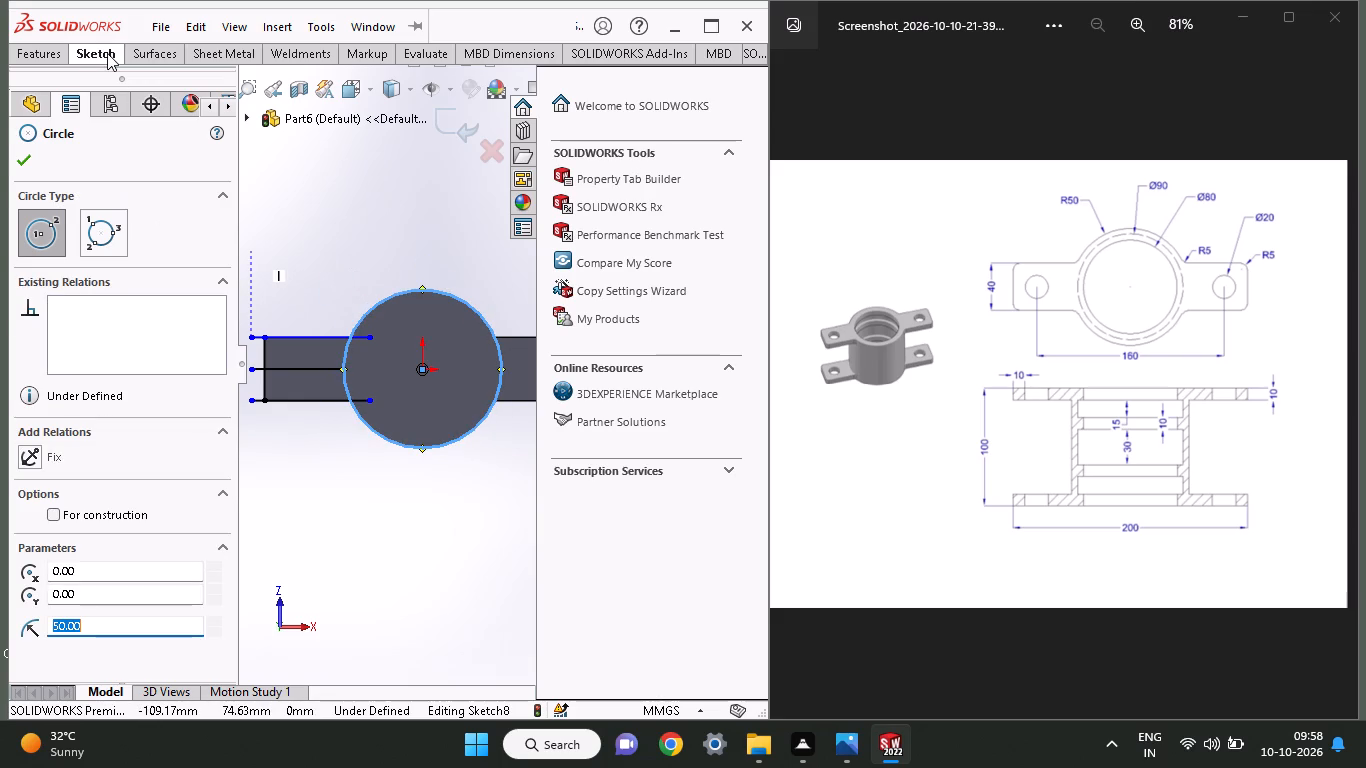
Power trim the line ends inside the circle and beyond the ear's outer end, plus the circle portion outside the ear.
left_click(107, 53)
left_click(278, 90)
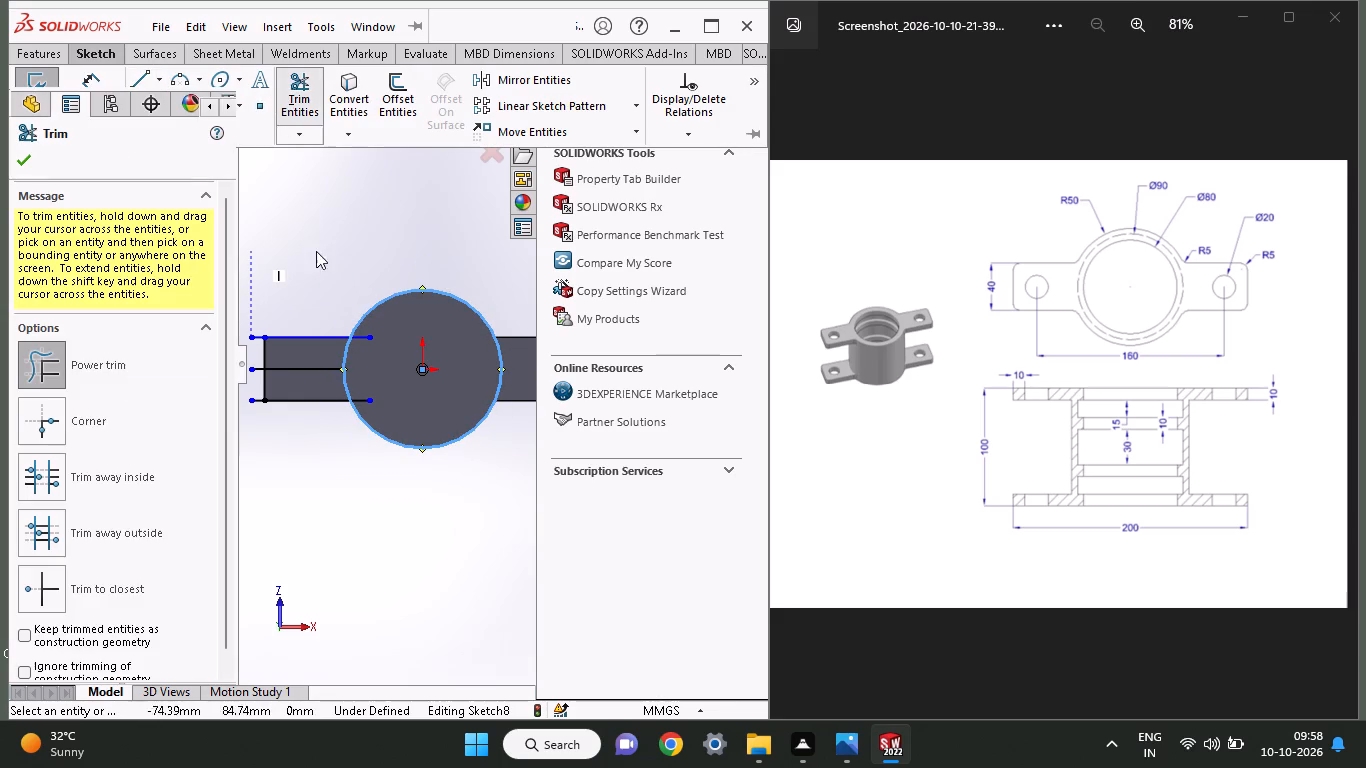
left_click_drag(385, 416, 369, 413)
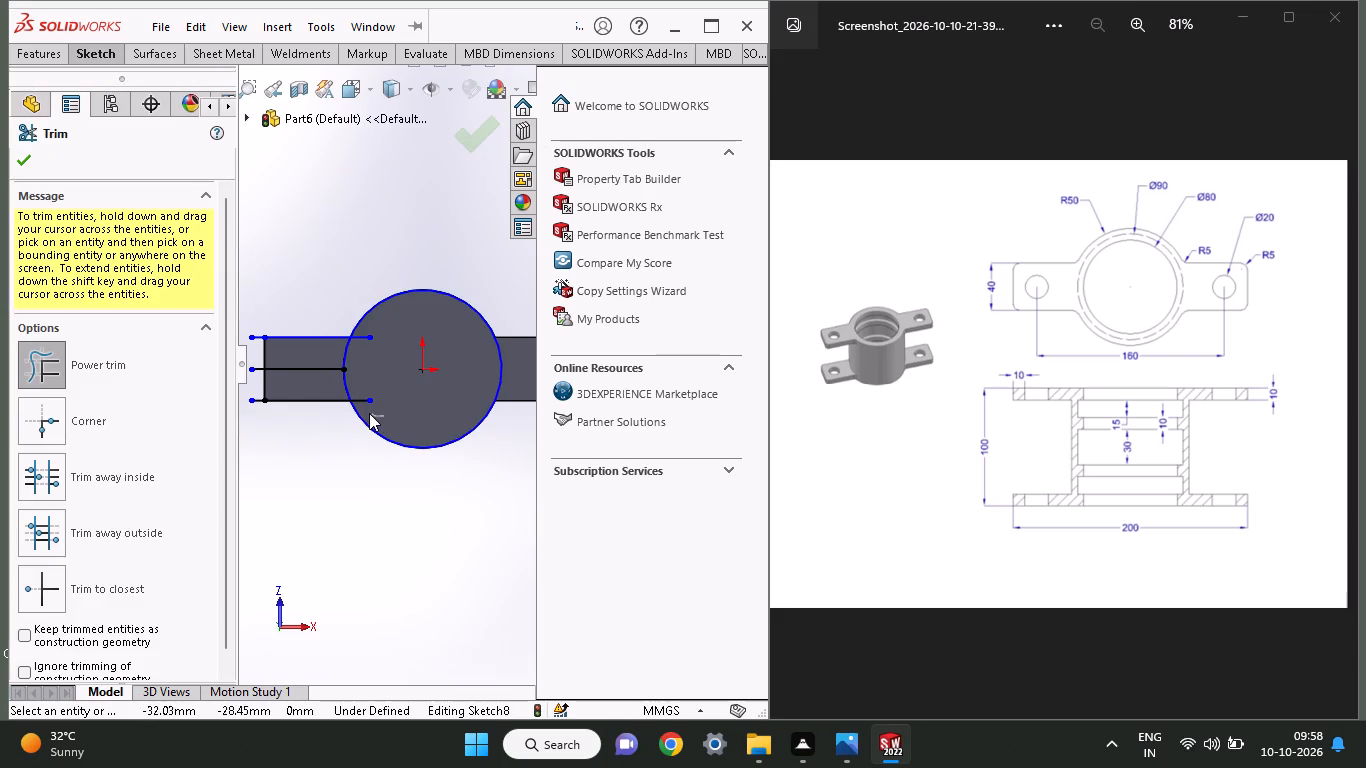
left_click_drag(369, 413, 361, 331)
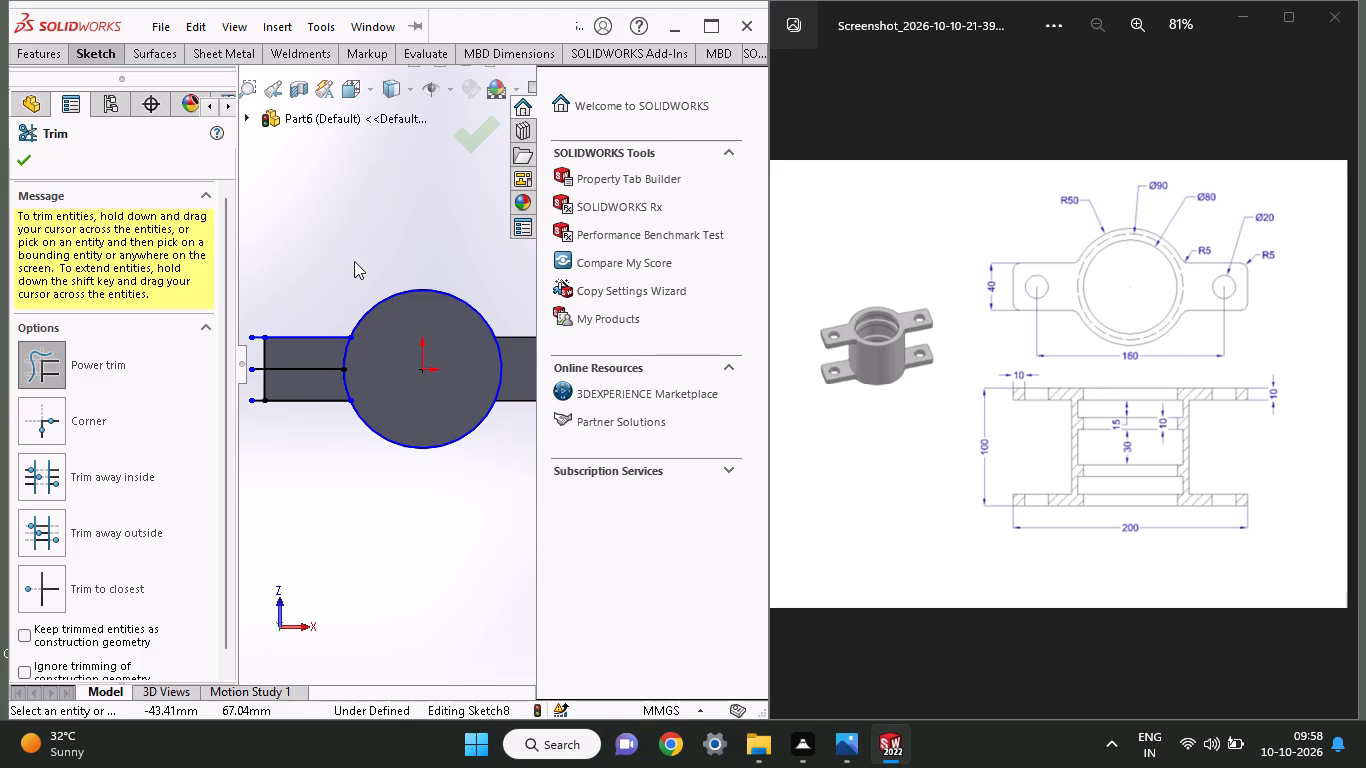
left_click_drag(357, 265, 405, 366)
left_click_drag(396, 411, 389, 475)
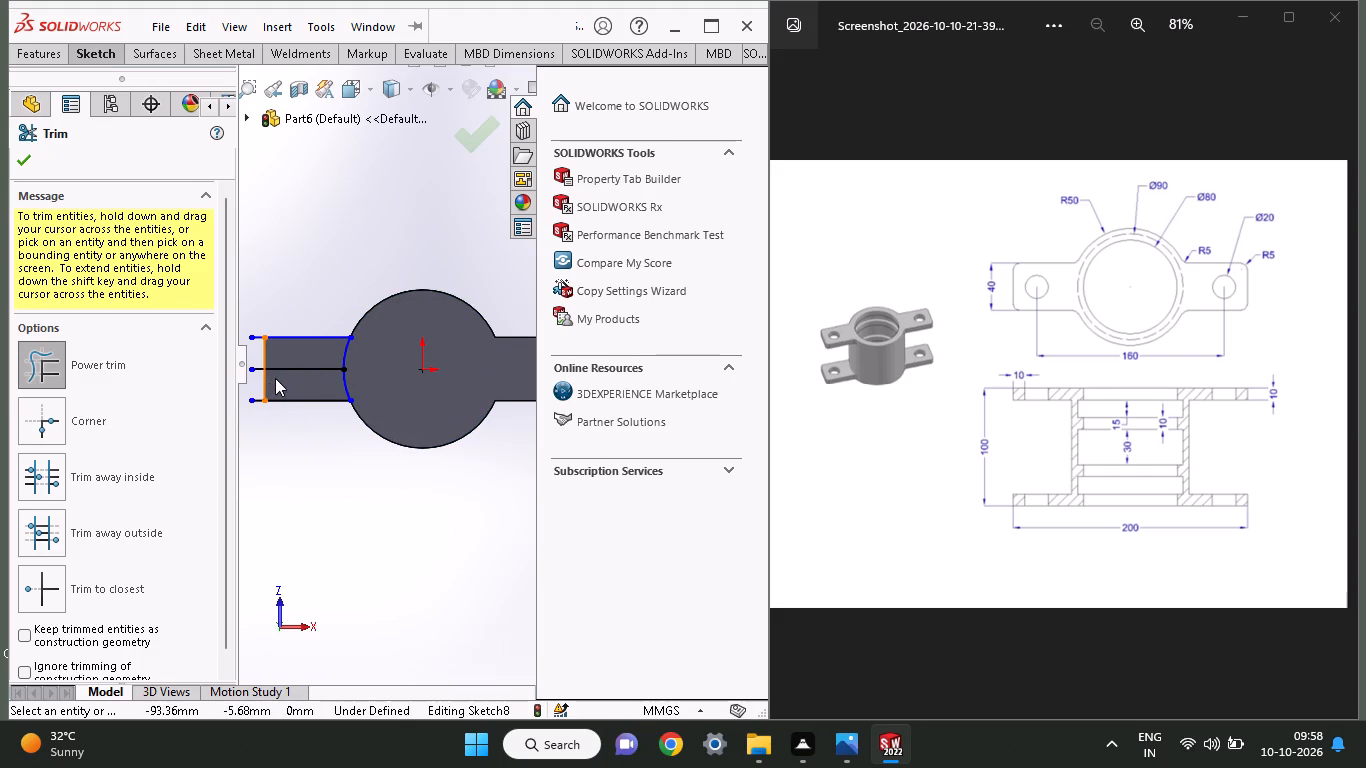
left_click_drag(262, 426, 251, 389)
left_click_drag(251, 389, 258, 316)
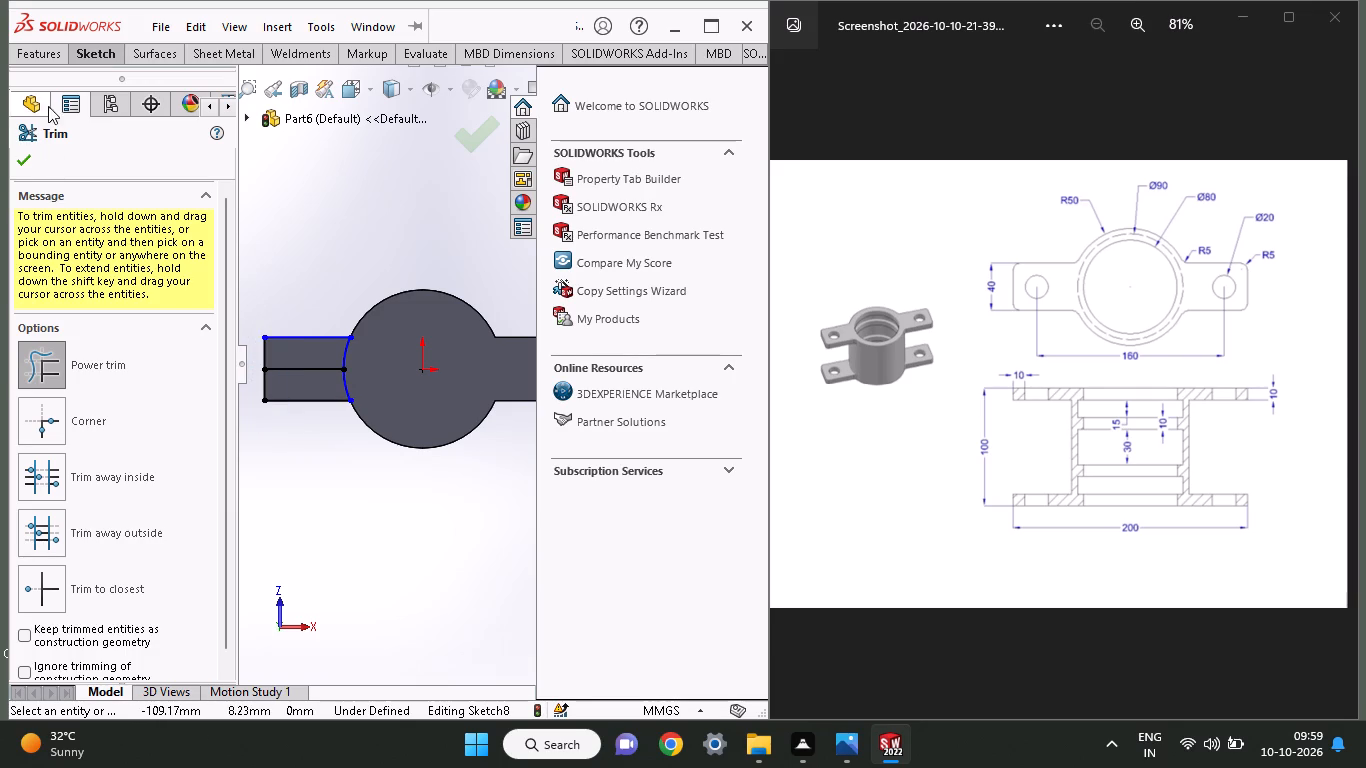
left_click(27, 166)
Try to cut-extrude the ear sketch's two enclosed regions blind by 10 mm toward the opposite ears.
left_click(52, 51)
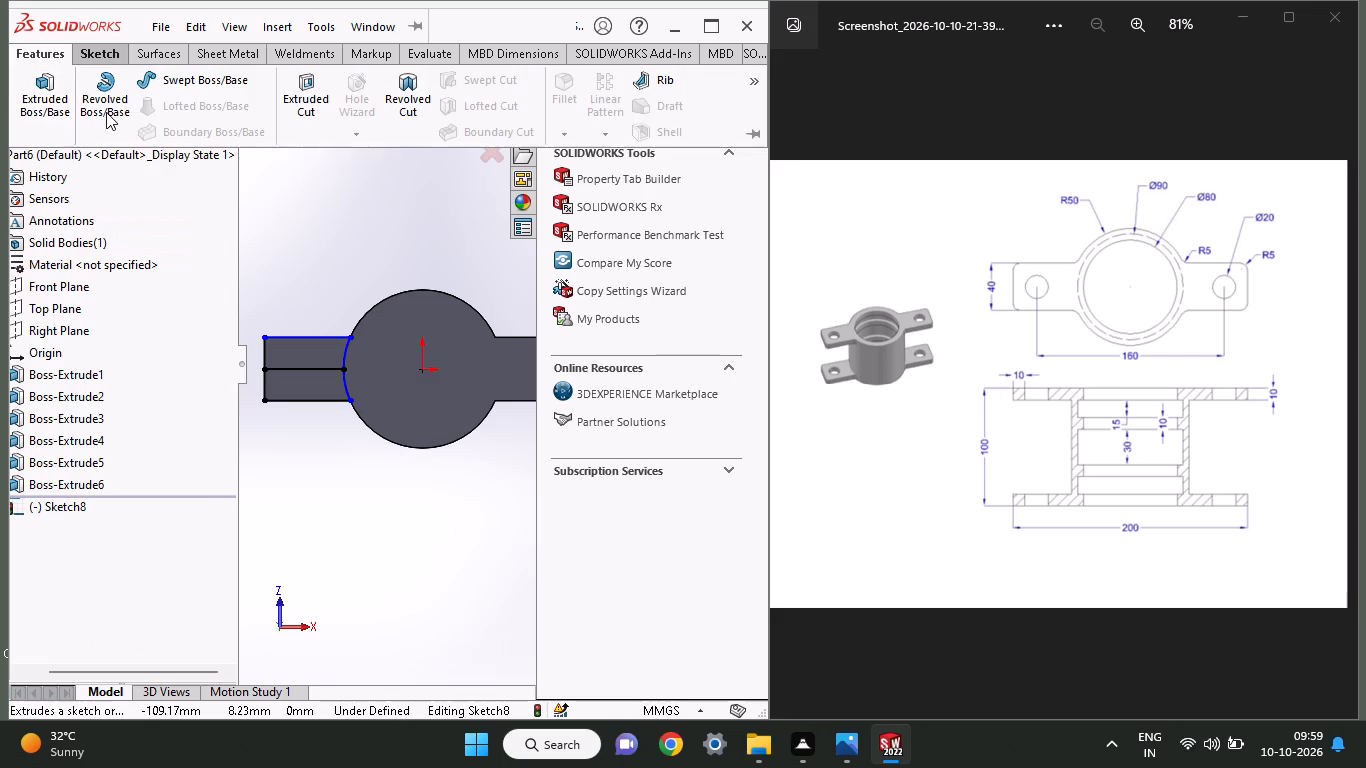
left_click(300, 106)
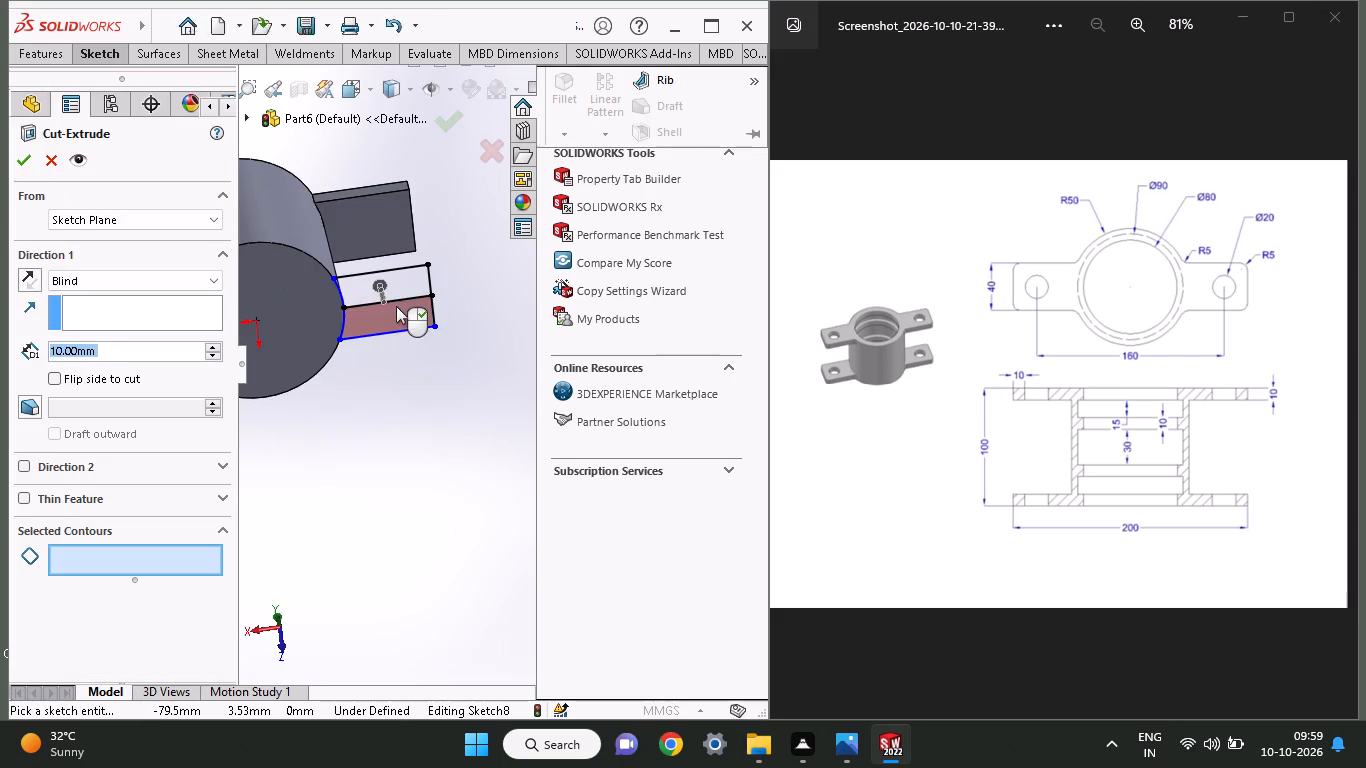
left_click(413, 283)
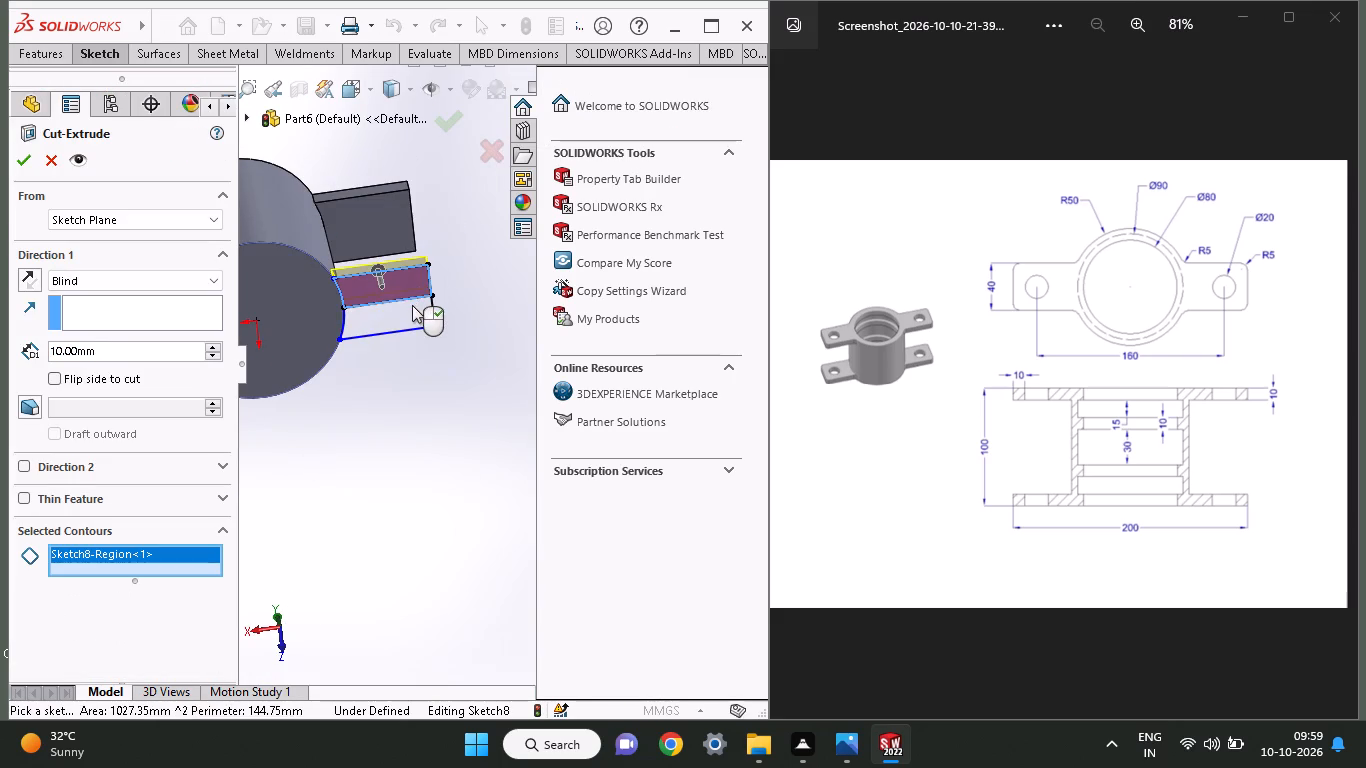
left_click(412, 305)
middle_click_drag(457, 211, 468, 292)
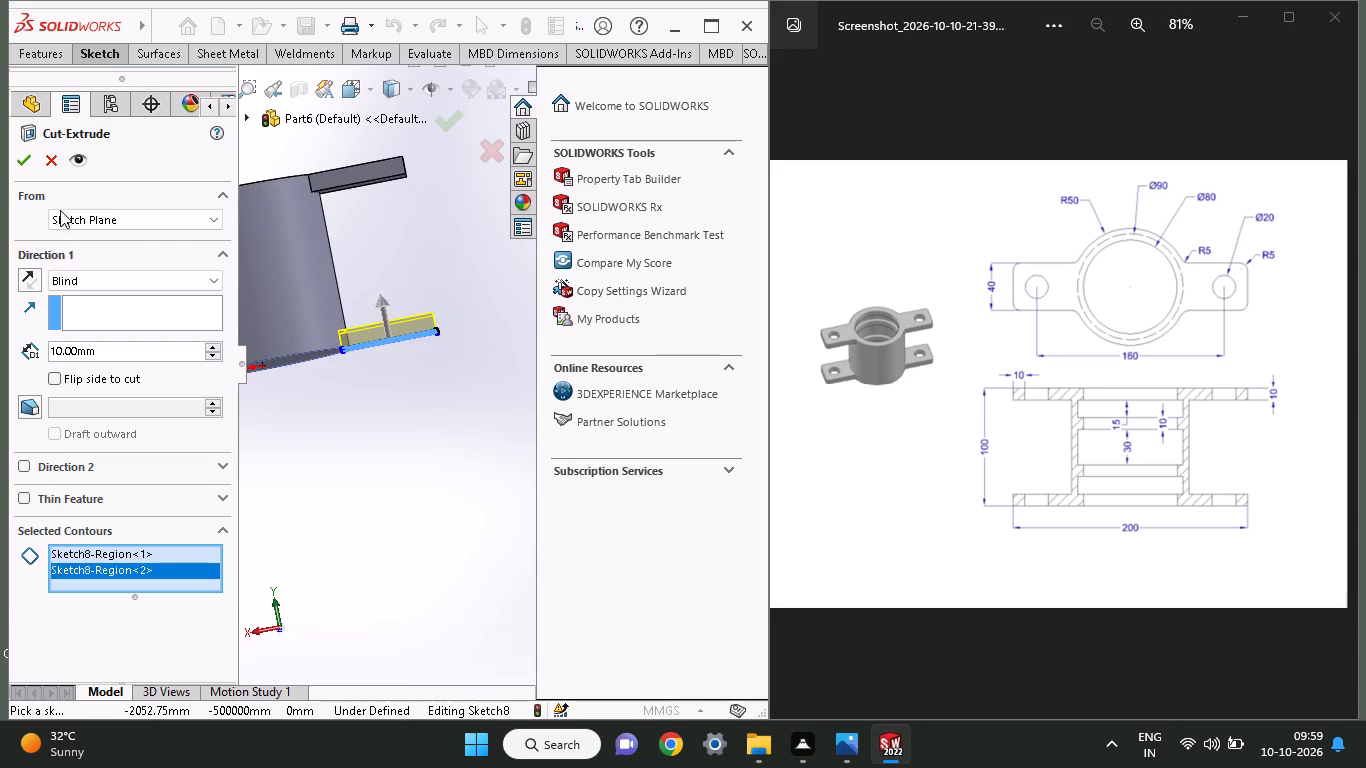
left_click(28, 155)
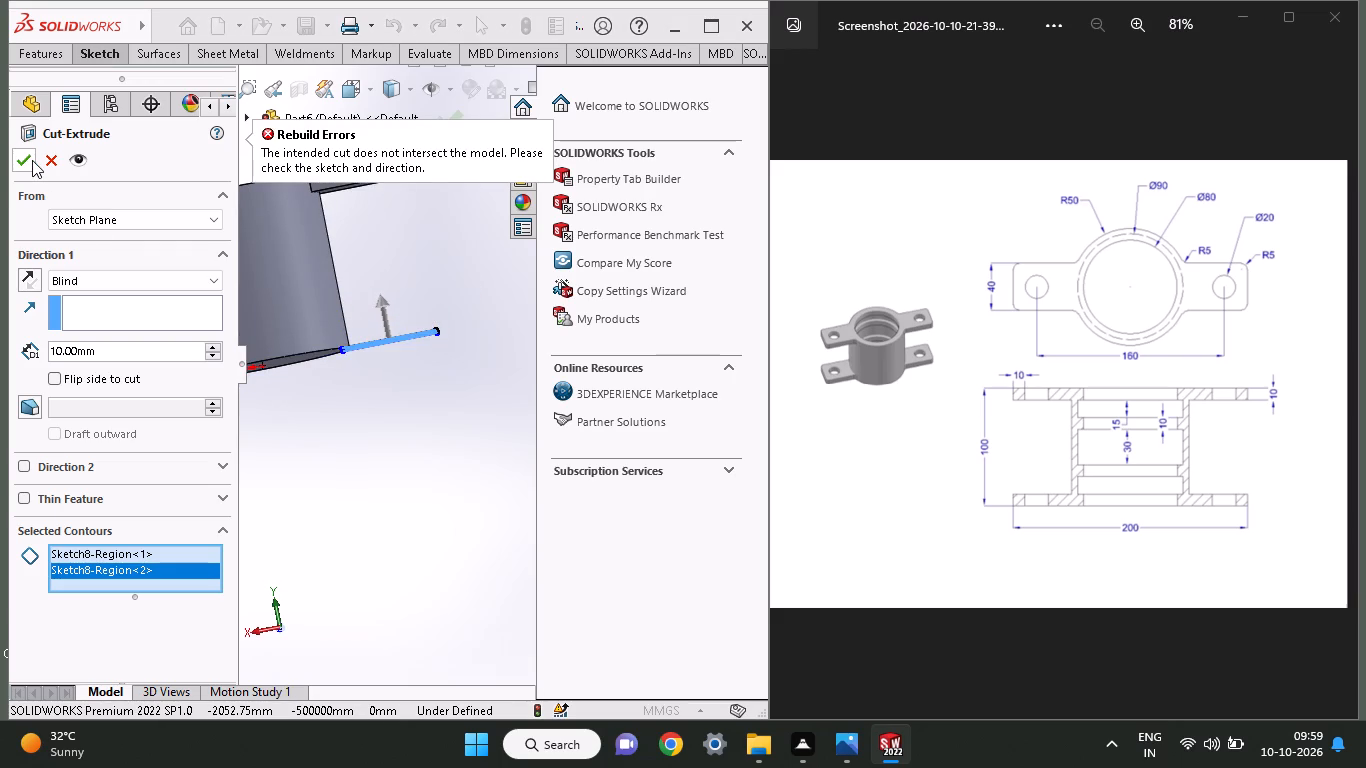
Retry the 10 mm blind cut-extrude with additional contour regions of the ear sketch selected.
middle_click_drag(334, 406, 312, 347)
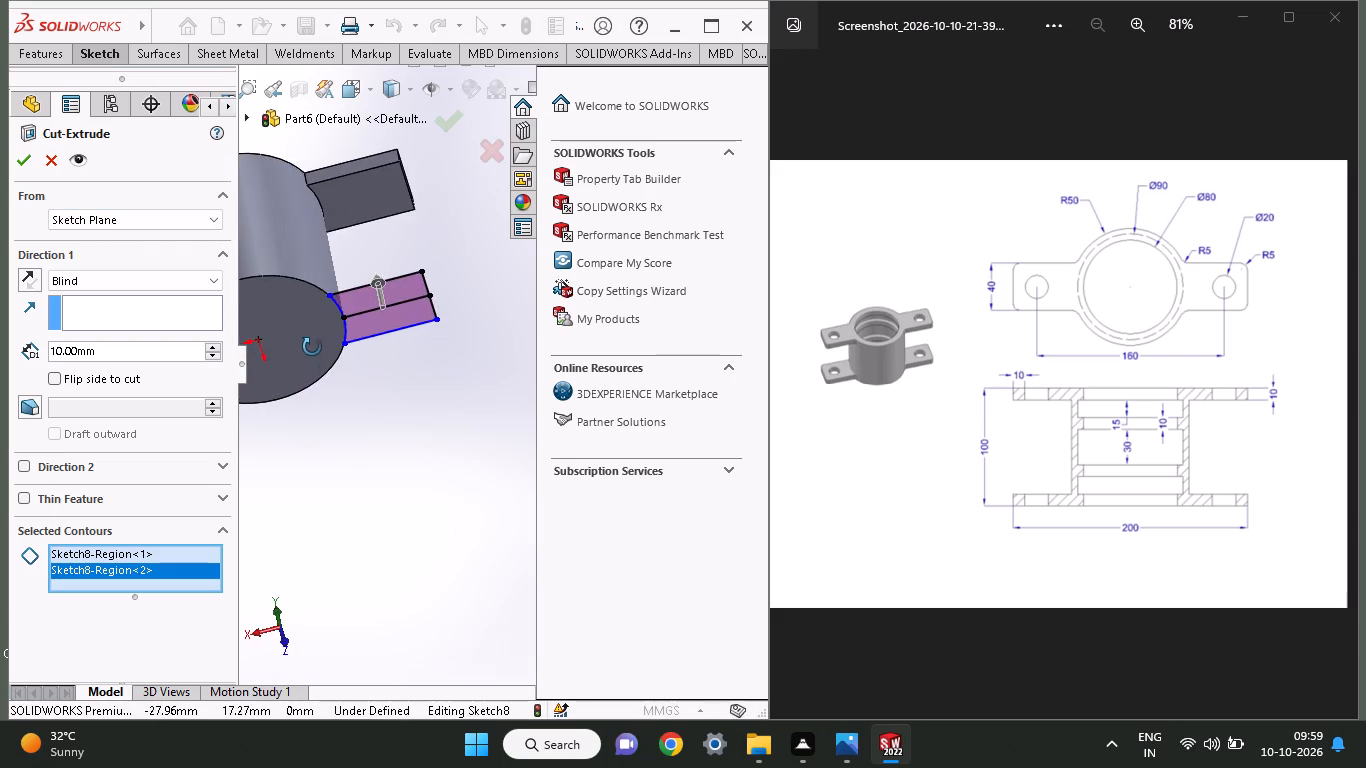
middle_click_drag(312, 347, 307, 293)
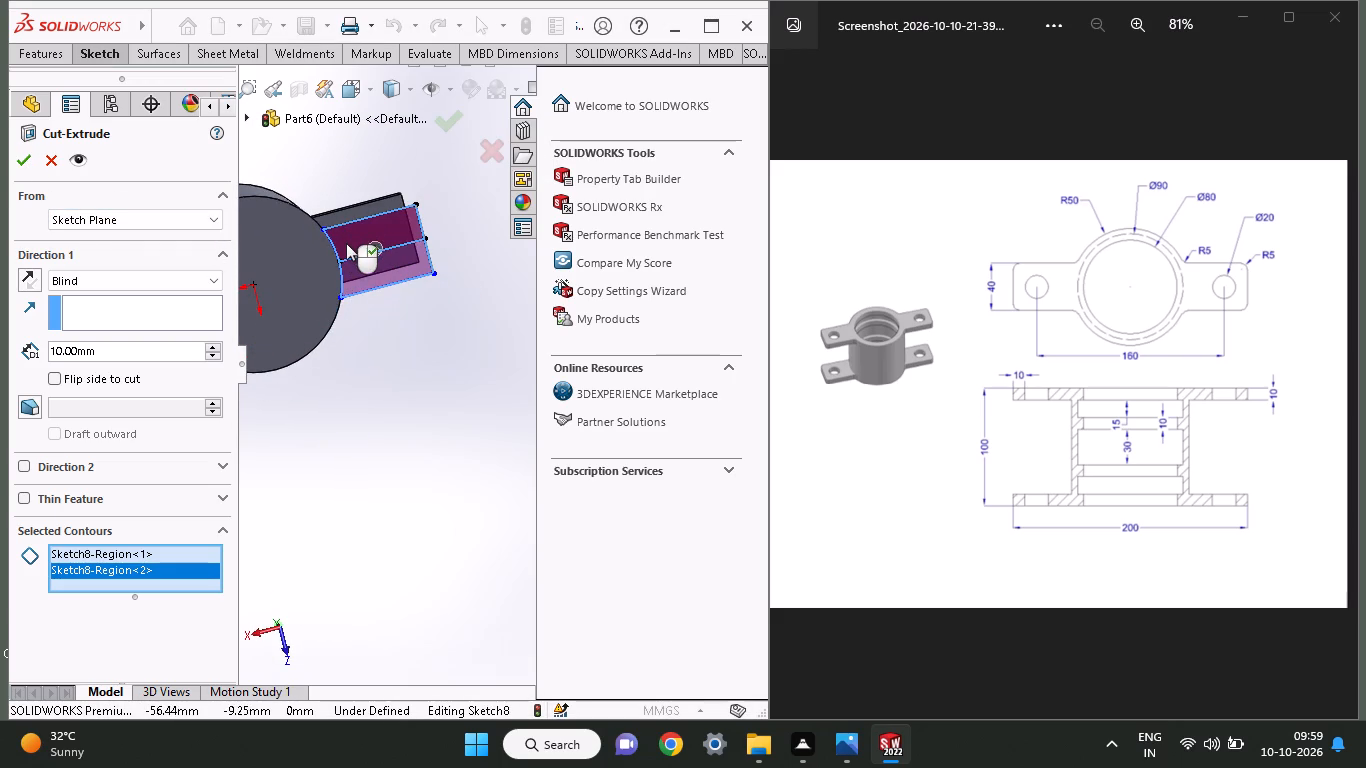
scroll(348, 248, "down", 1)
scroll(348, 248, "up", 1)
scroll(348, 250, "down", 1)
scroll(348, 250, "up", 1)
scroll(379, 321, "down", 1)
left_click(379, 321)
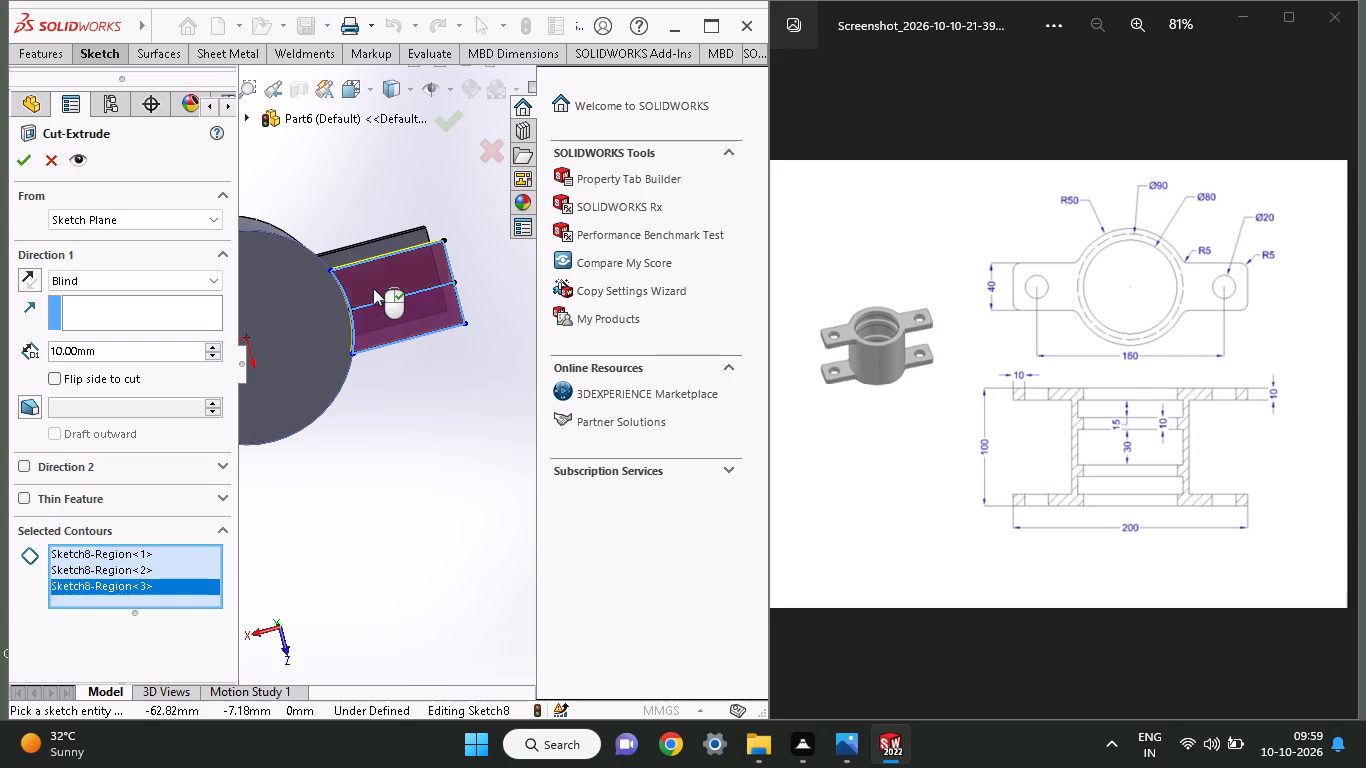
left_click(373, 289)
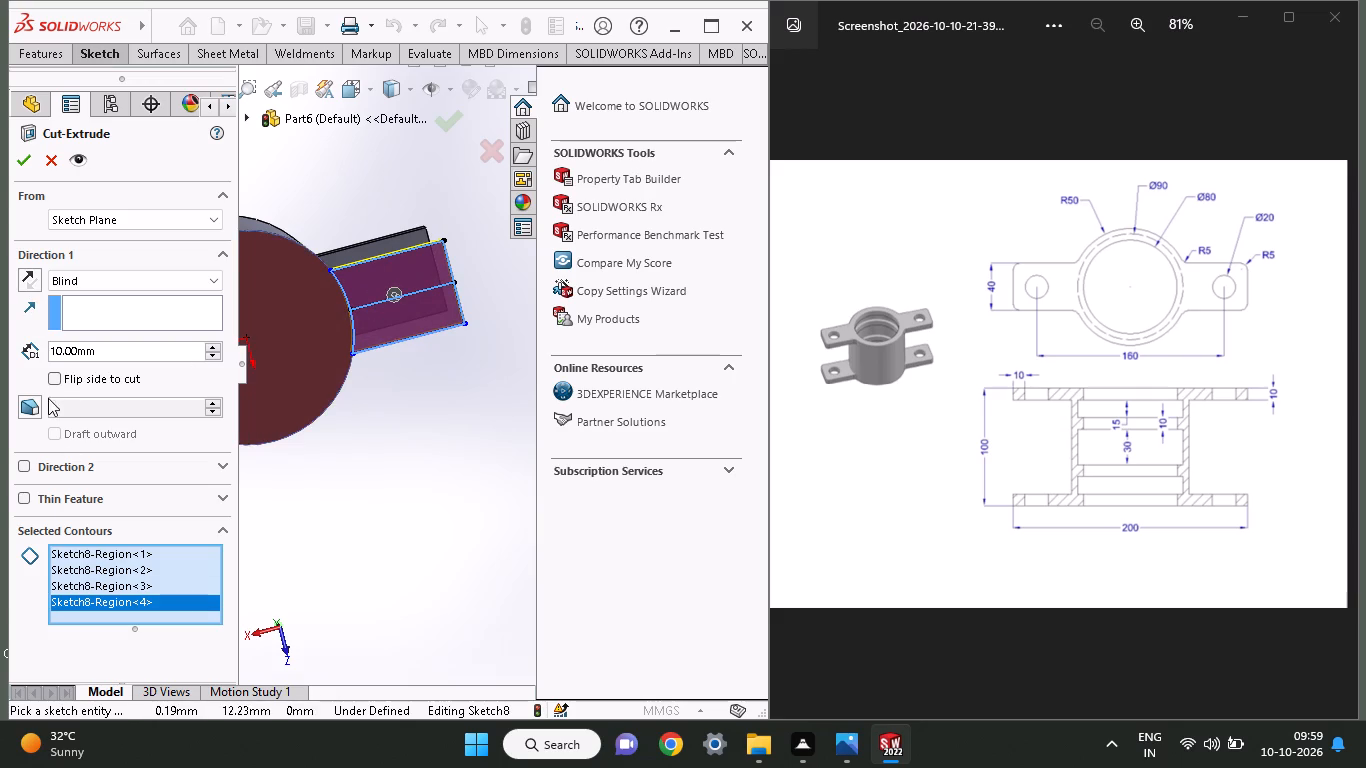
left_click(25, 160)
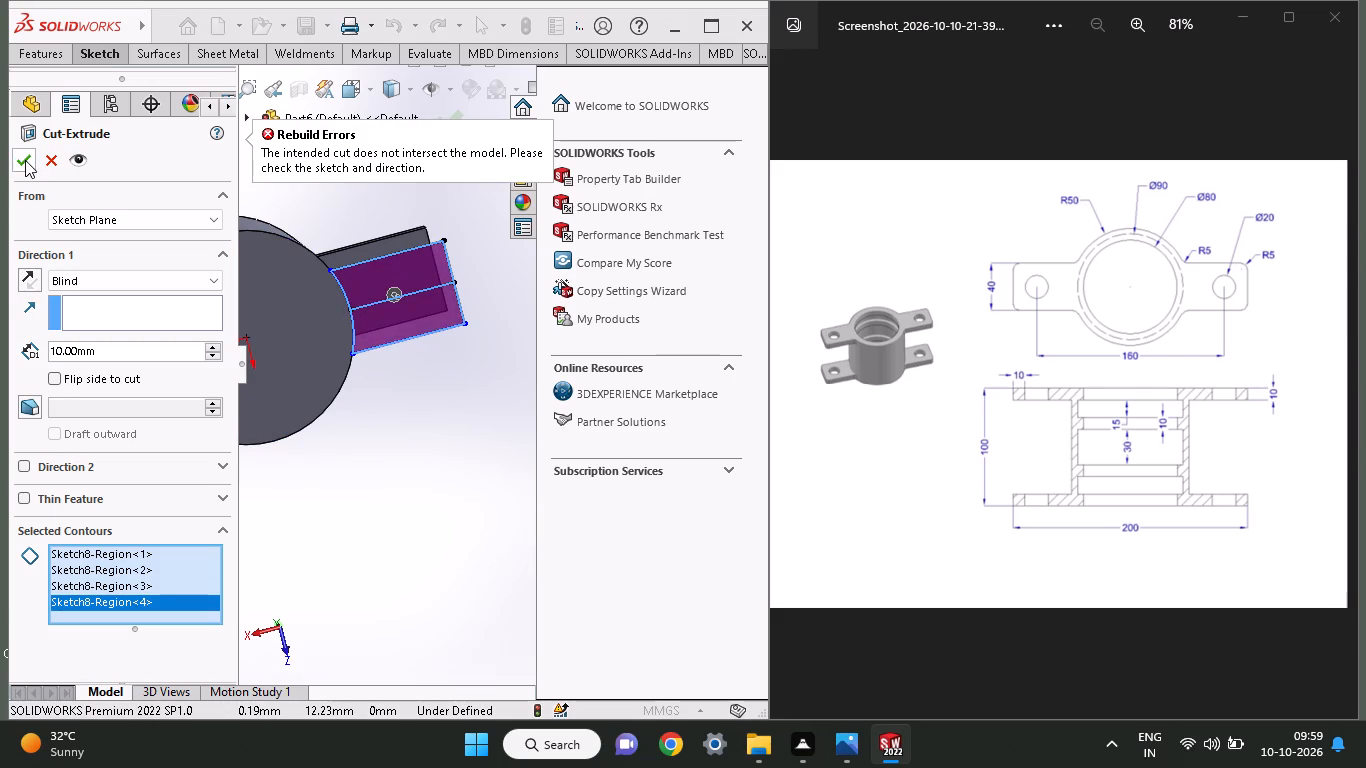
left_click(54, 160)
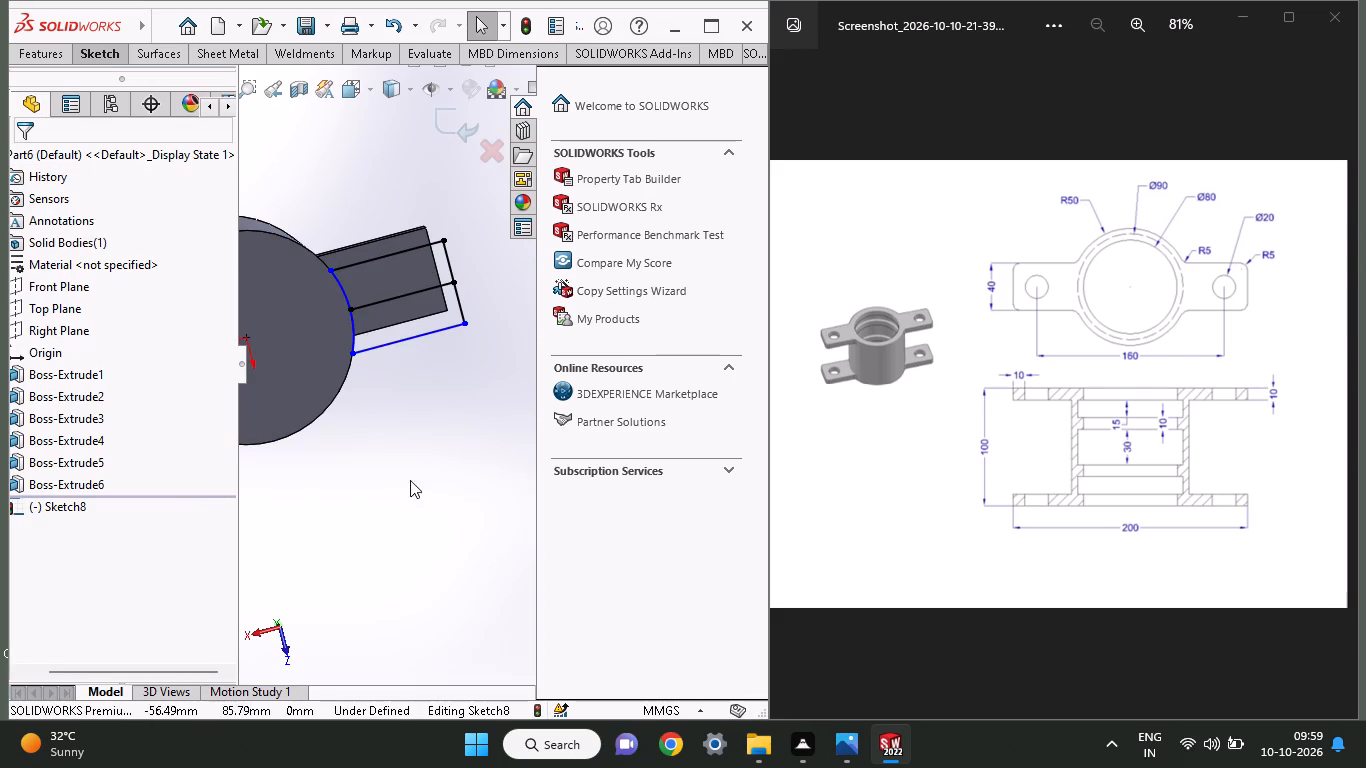
Delete the ear sketch's arc that follows the cylinder's outer edge.
left_click(349, 317)
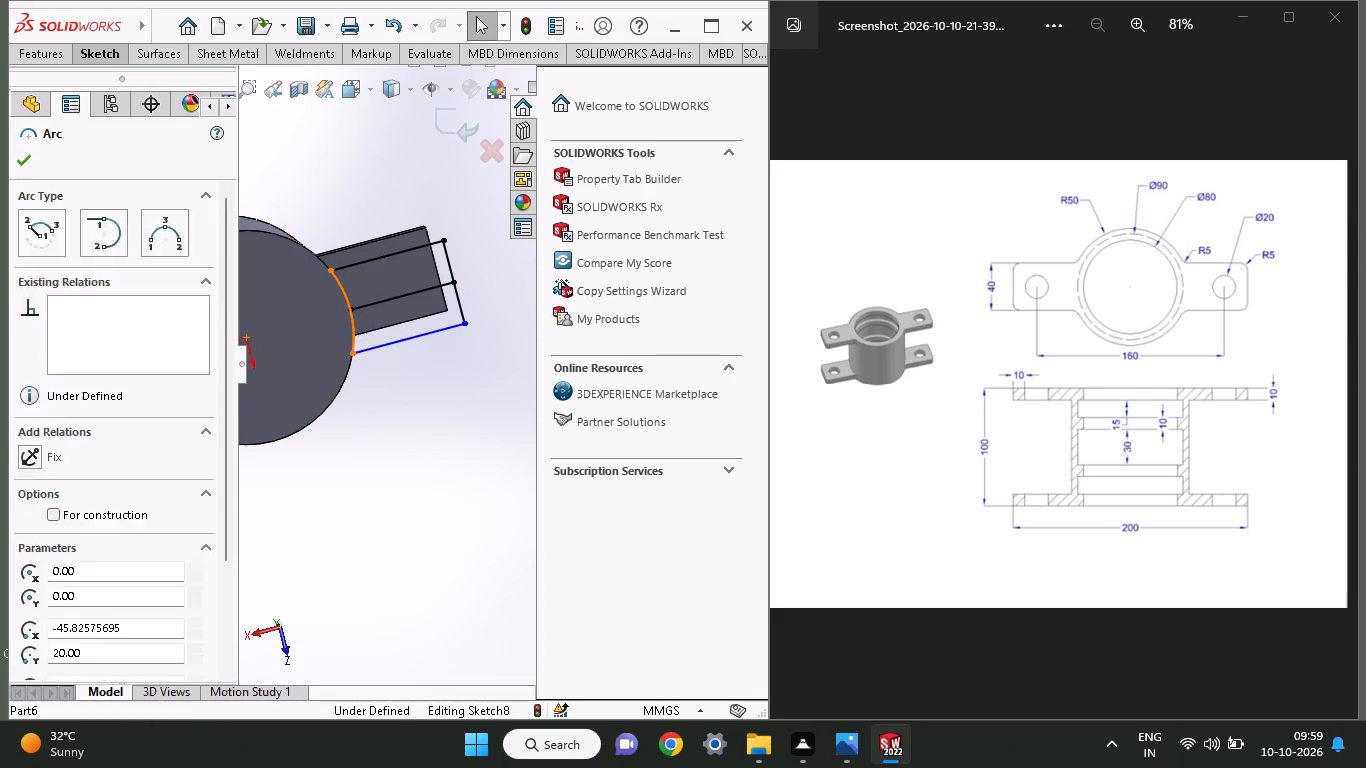
right_click(349, 317)
left_click(374, 649)
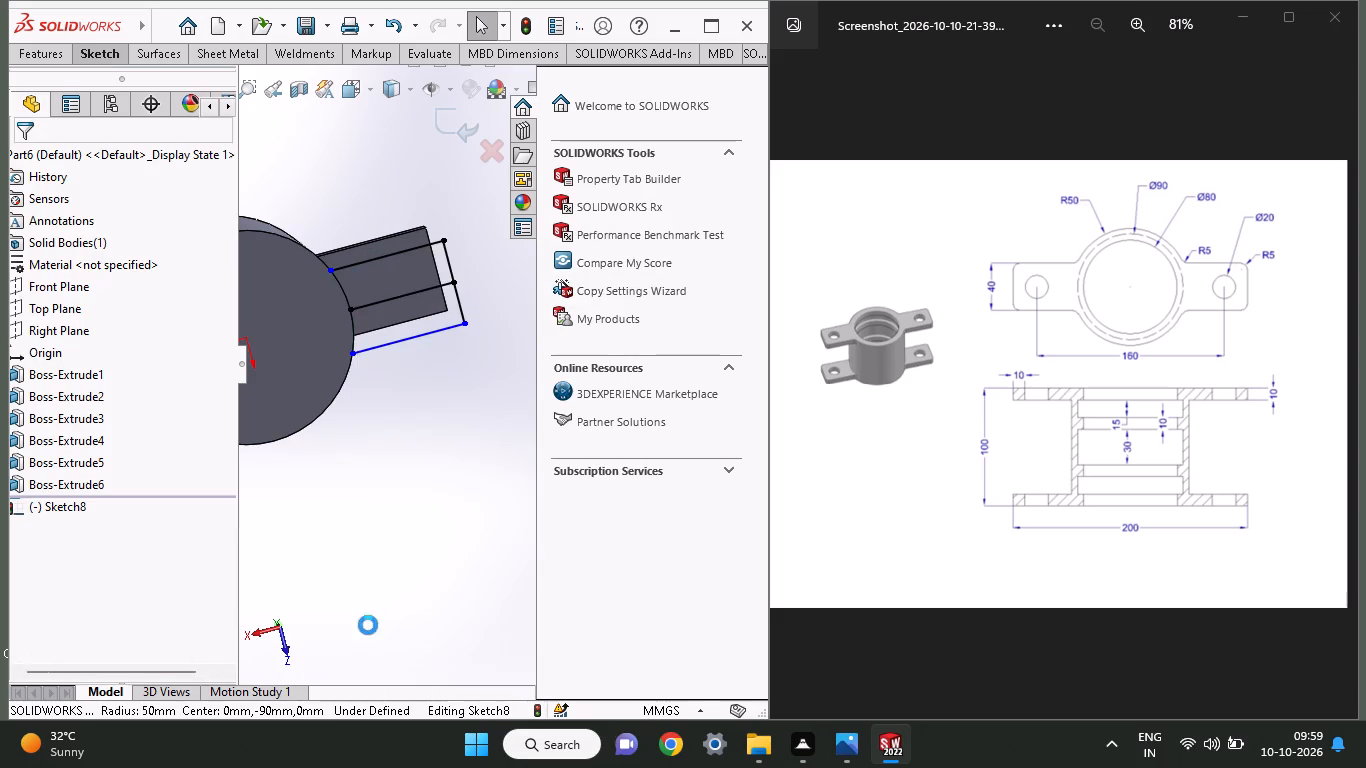
Sketch a circle of radius 50 mm centred on the origin, coincident with the cylinder's outer edge.
scroll(356, 353, "up", 1)
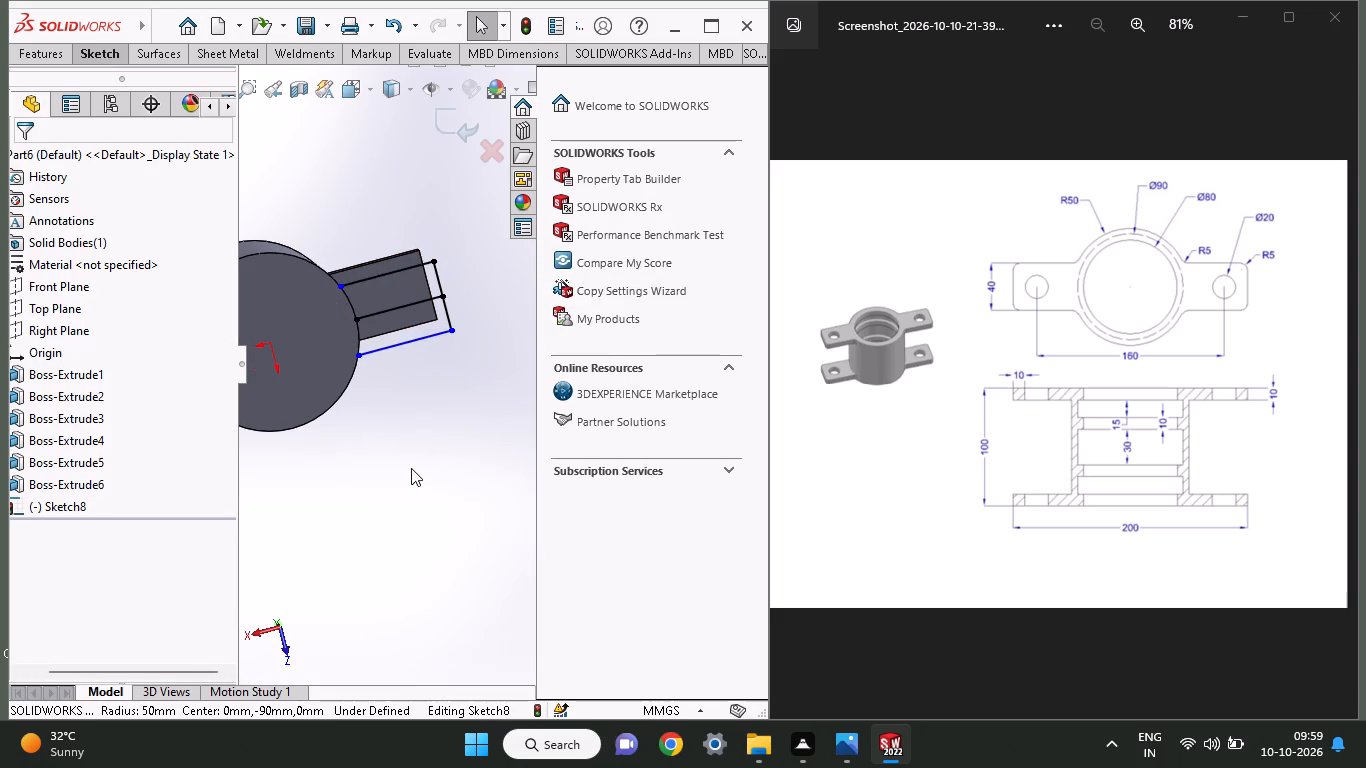
middle_click_drag(411, 487, 378, 454)
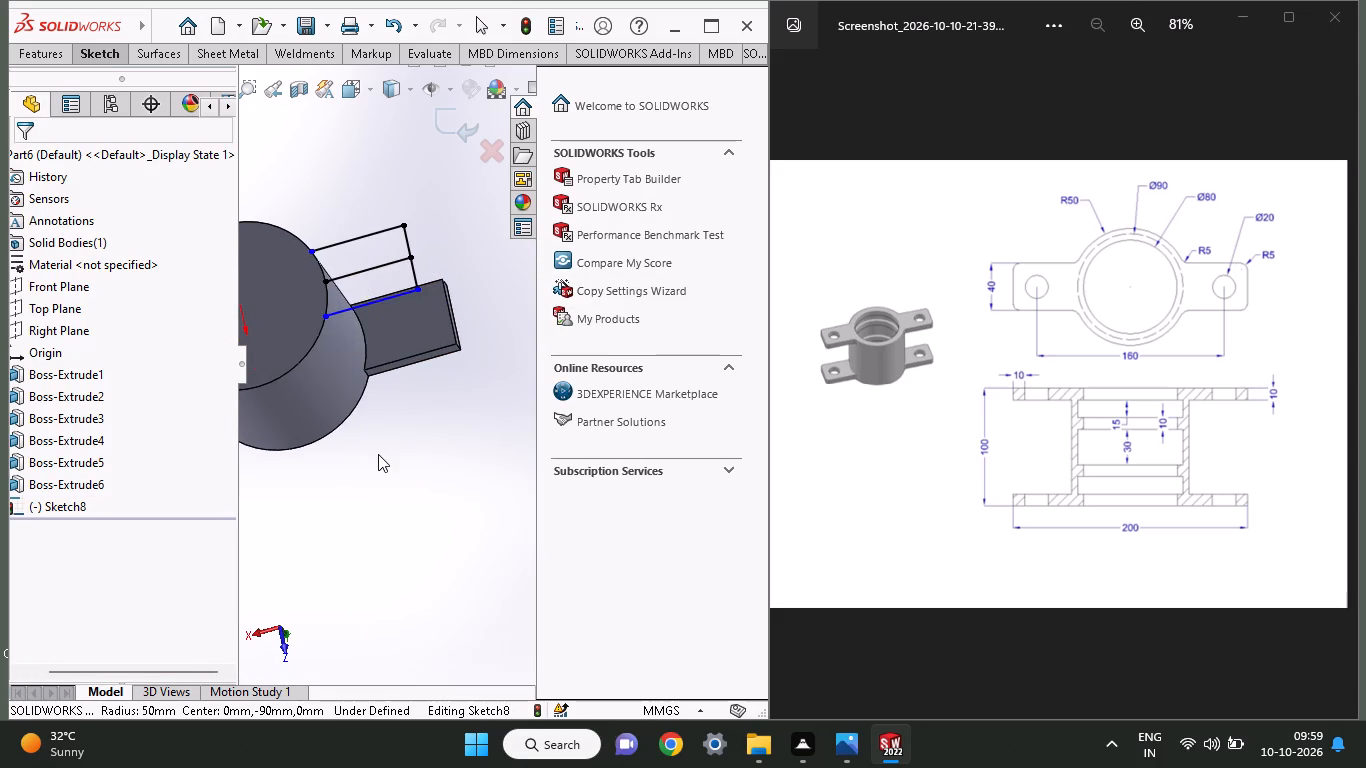
scroll(276, 368, "down", 1)
scroll(276, 368, "up", 1)
scroll(276, 368, "down", 1)
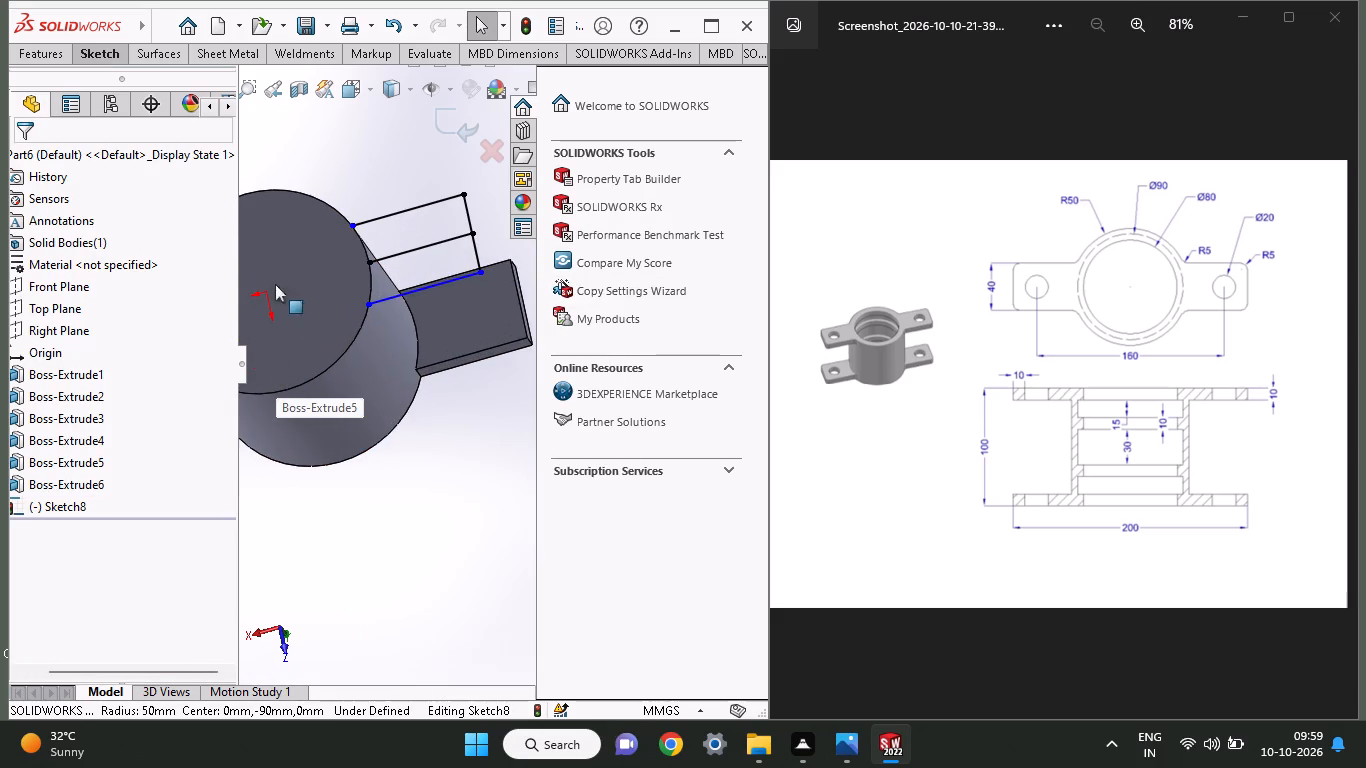
left_click(100, 51)
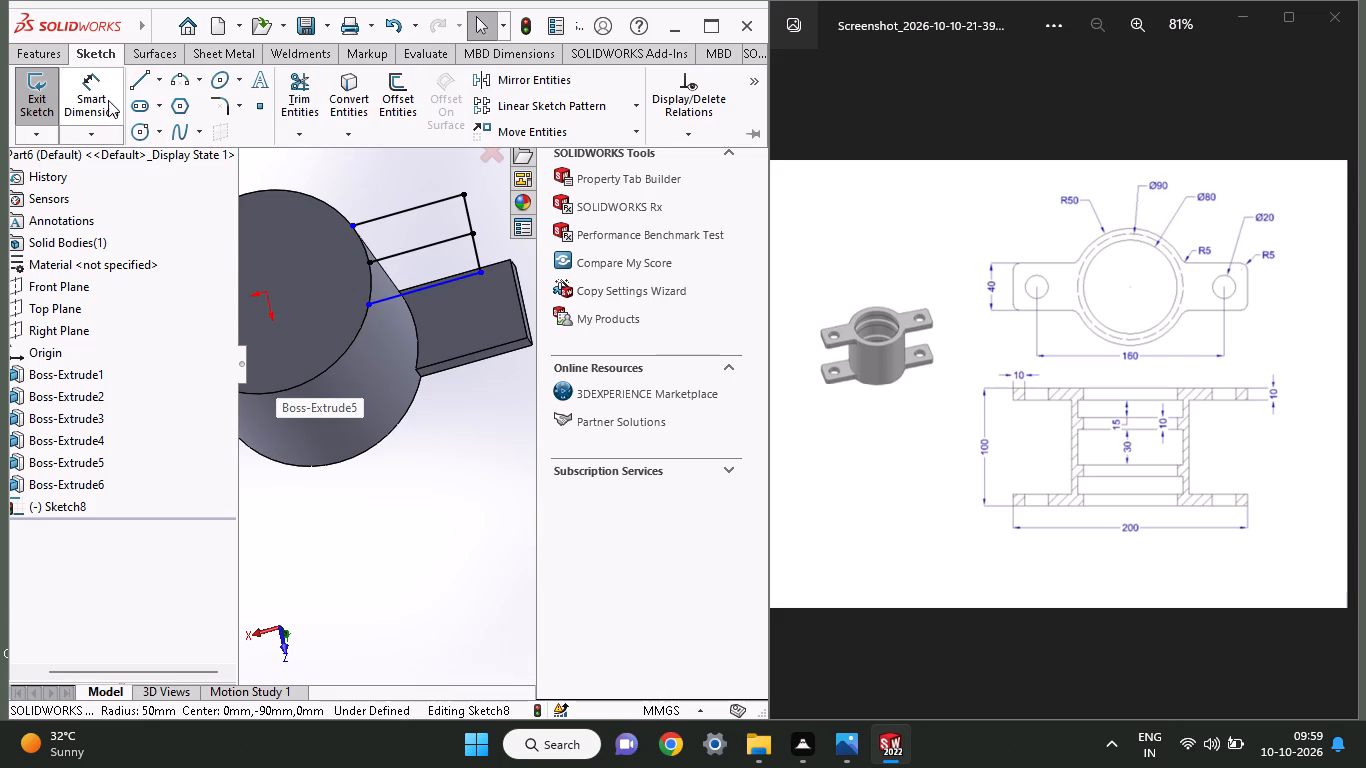
left_click(145, 134)
left_click(265, 294)
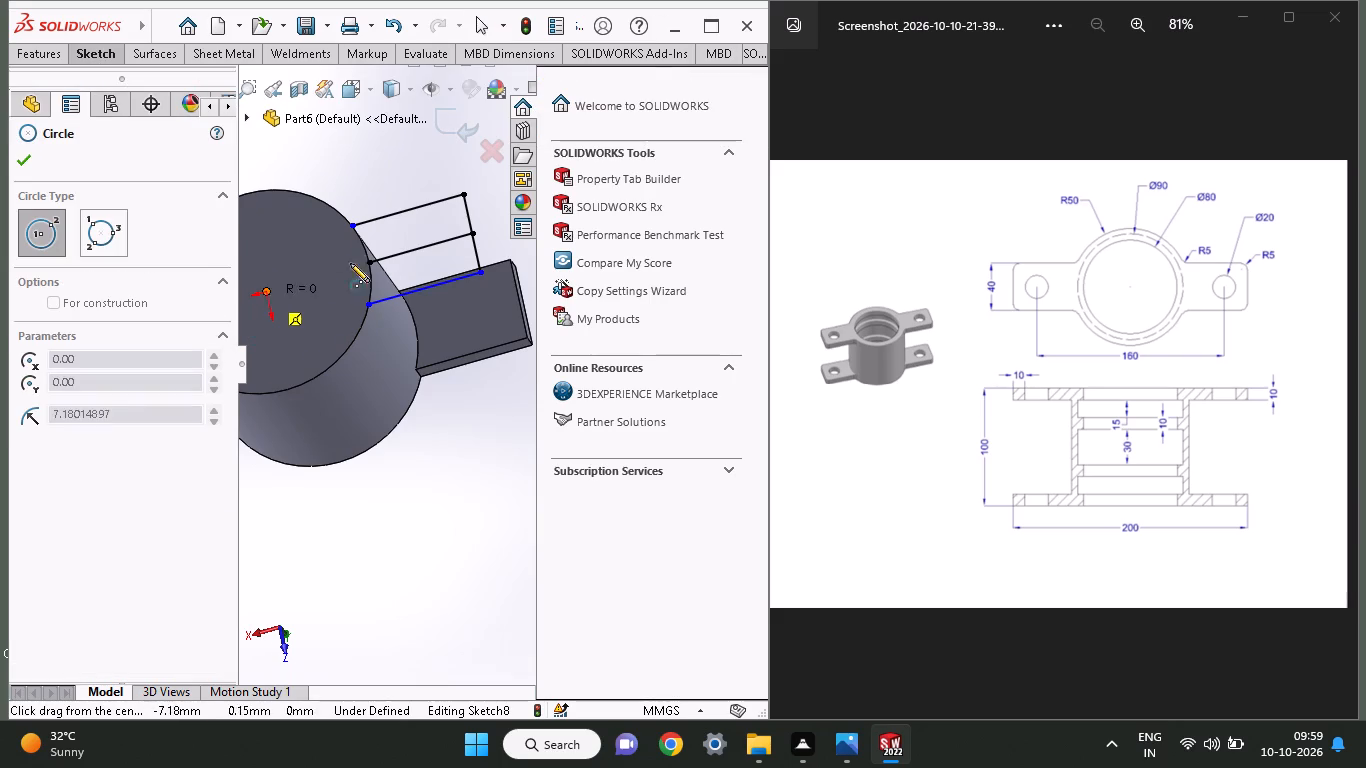
left_click(367, 254)
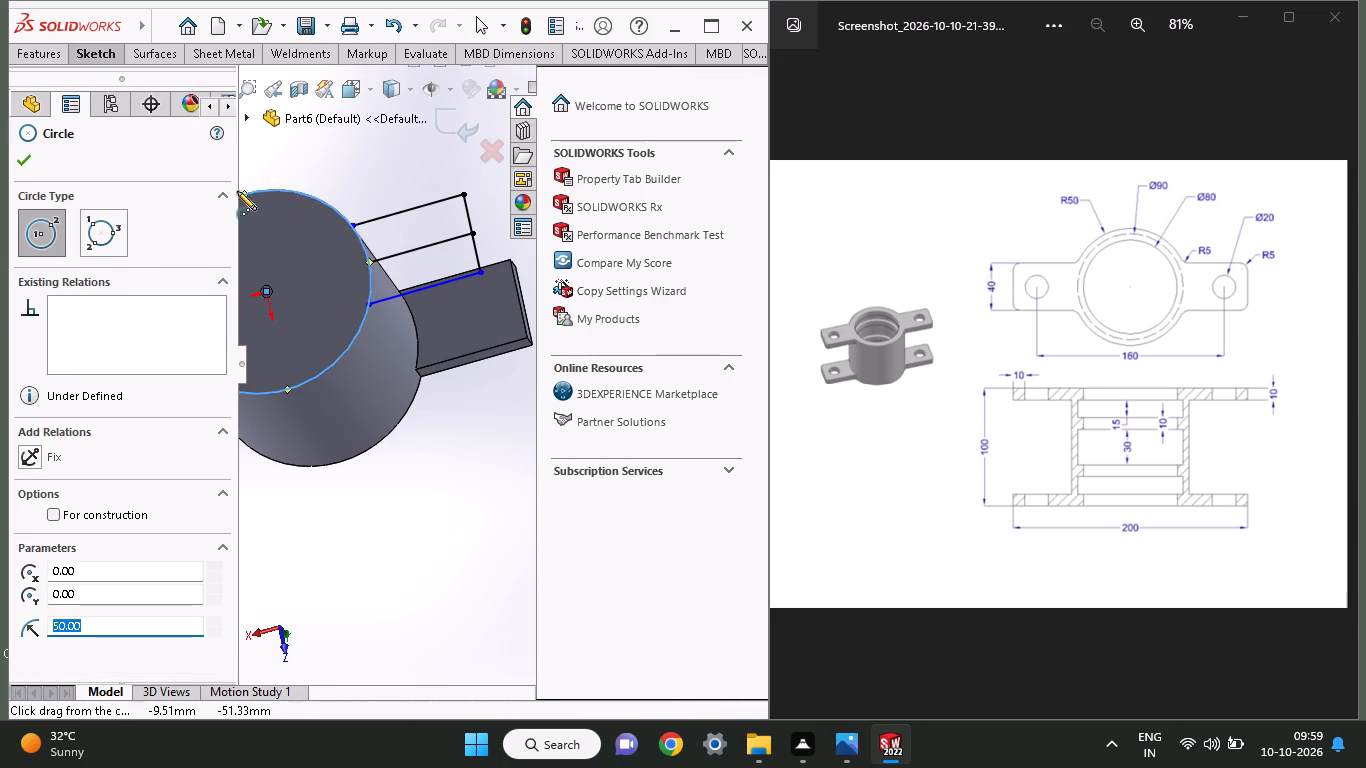
Power trim the circle portion outside the ear, keeping only the arc between the ear's long edges.
left_click(85, 57)
left_click(307, 85)
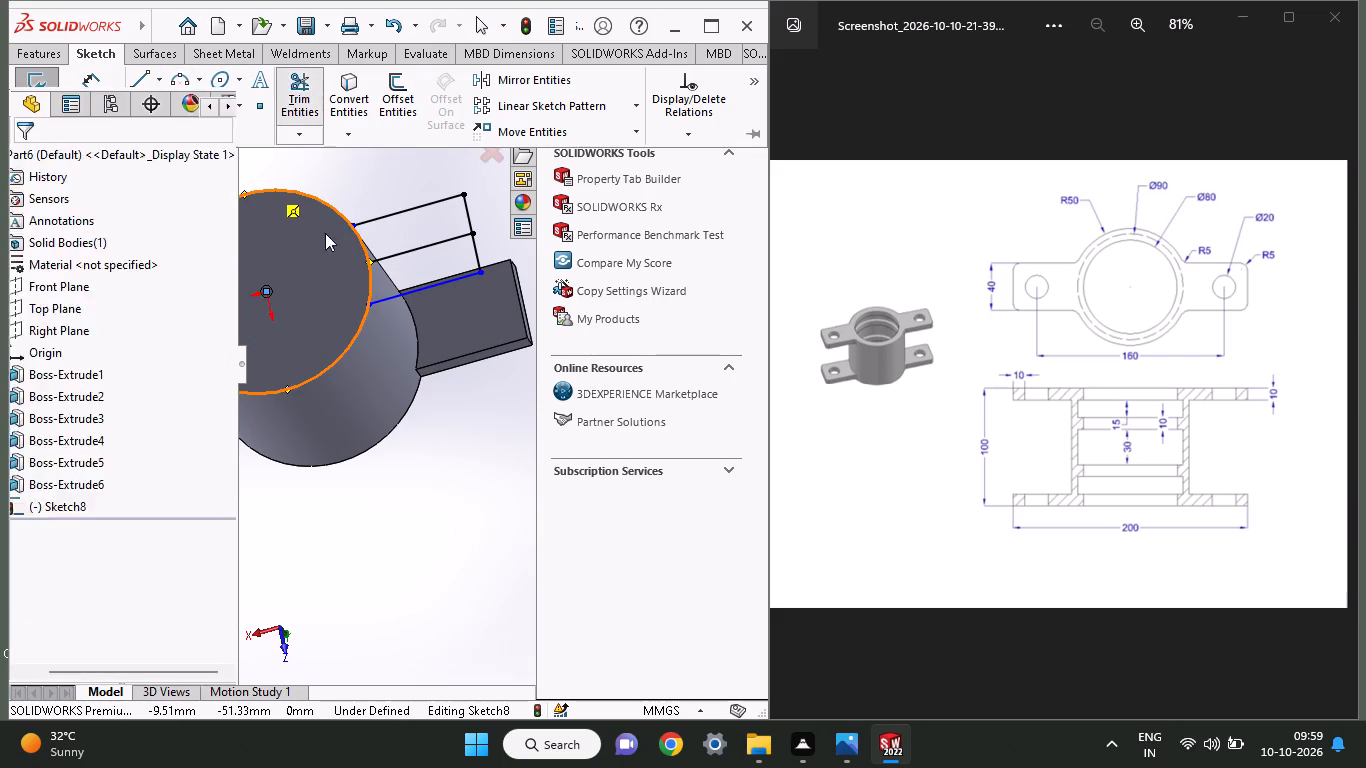
left_click_drag(340, 180, 324, 292)
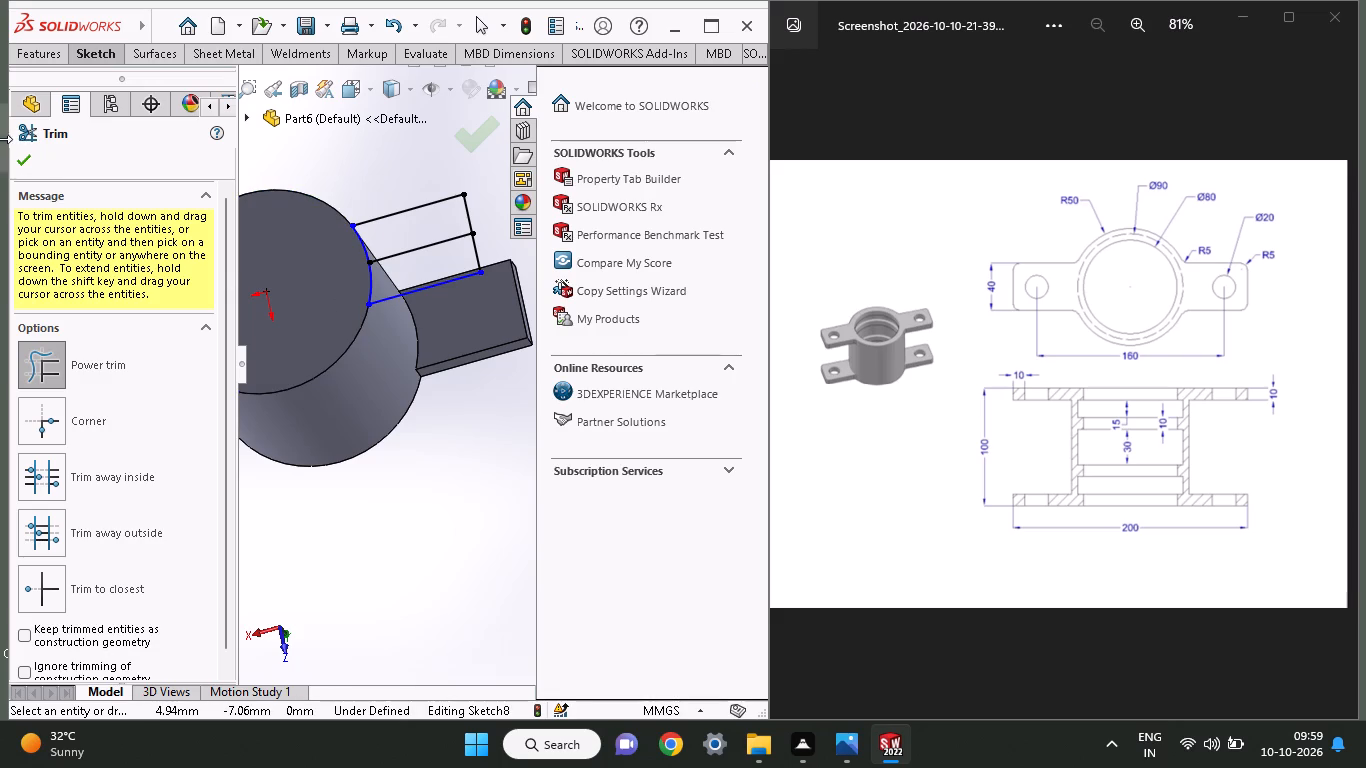
left_click(24, 163)
Boss-extrude the ear sketch's two enclosed regions blind by 10 mm, reversed toward the opposite ears, with the result merged.
left_click(31, 63)
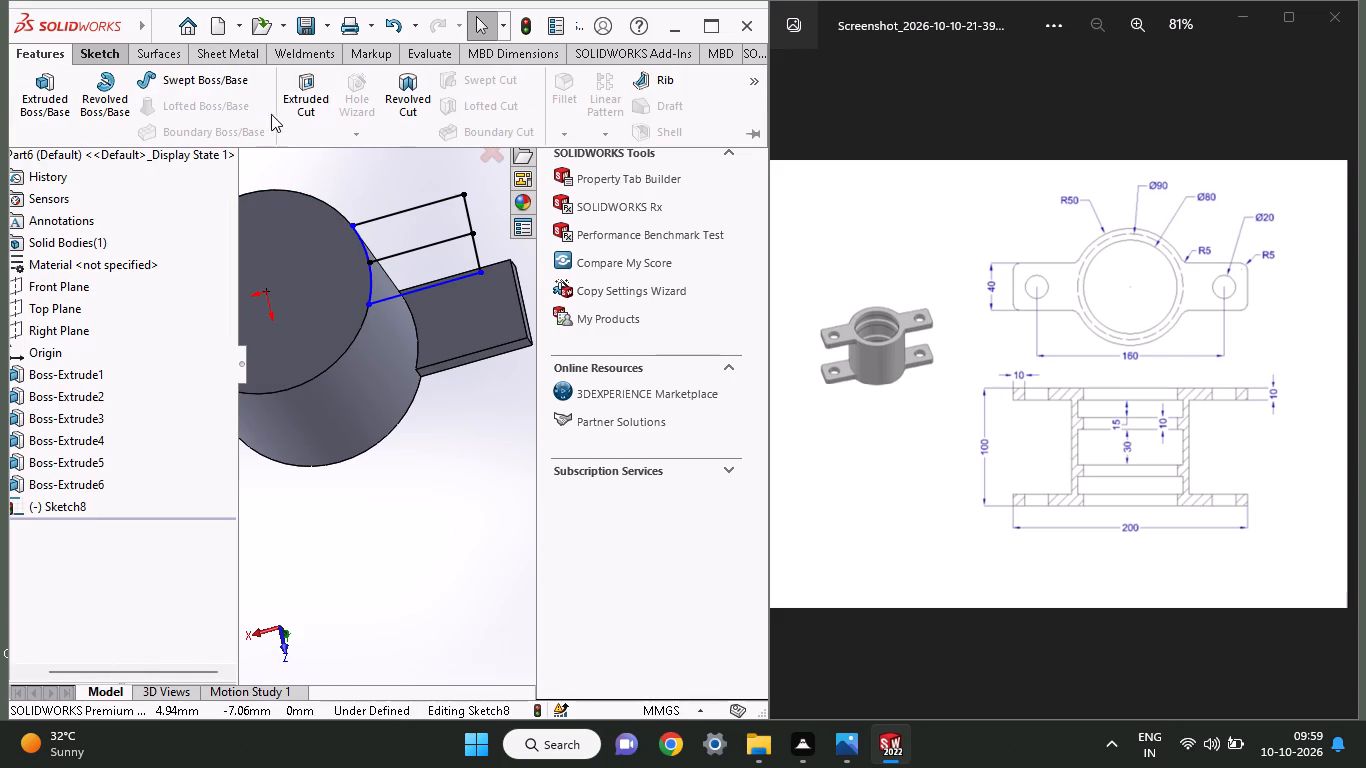
left_click(32, 94)
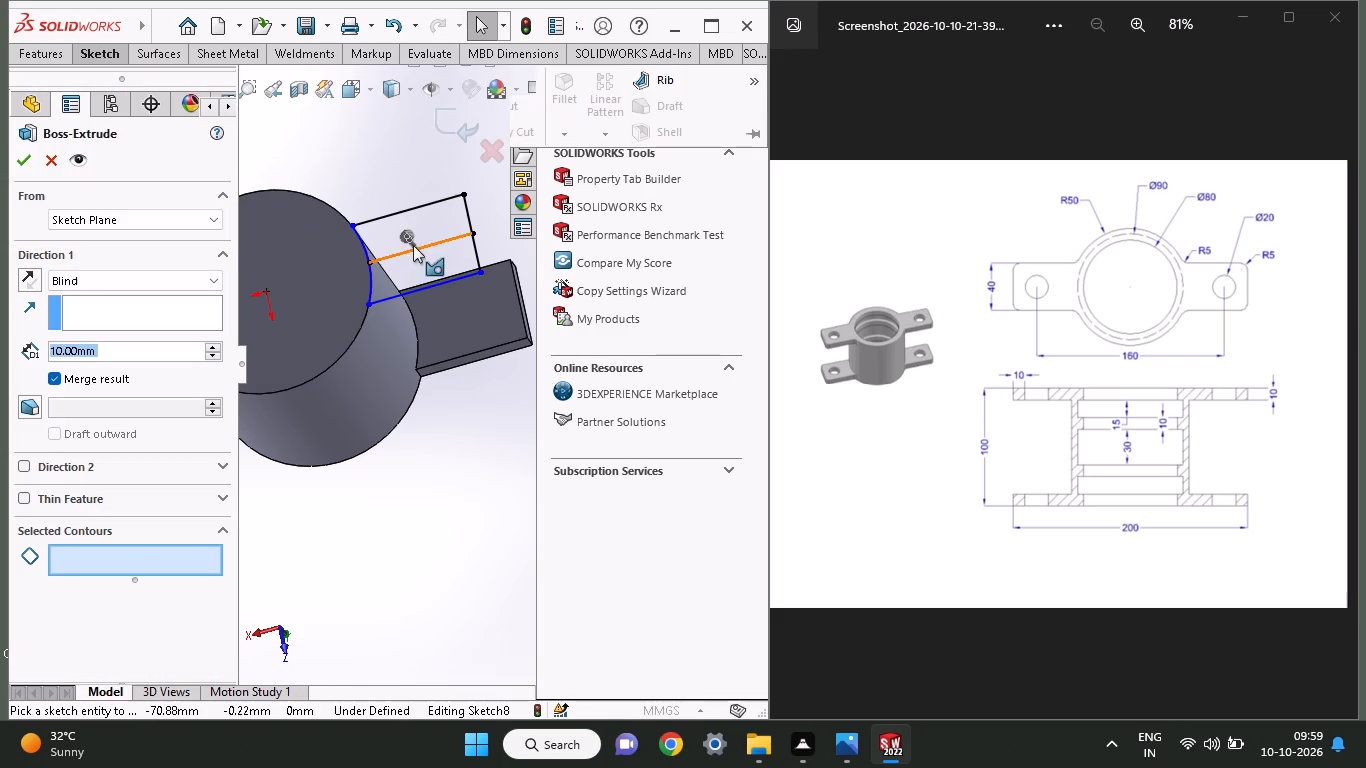
left_click(434, 222)
left_click(434, 269)
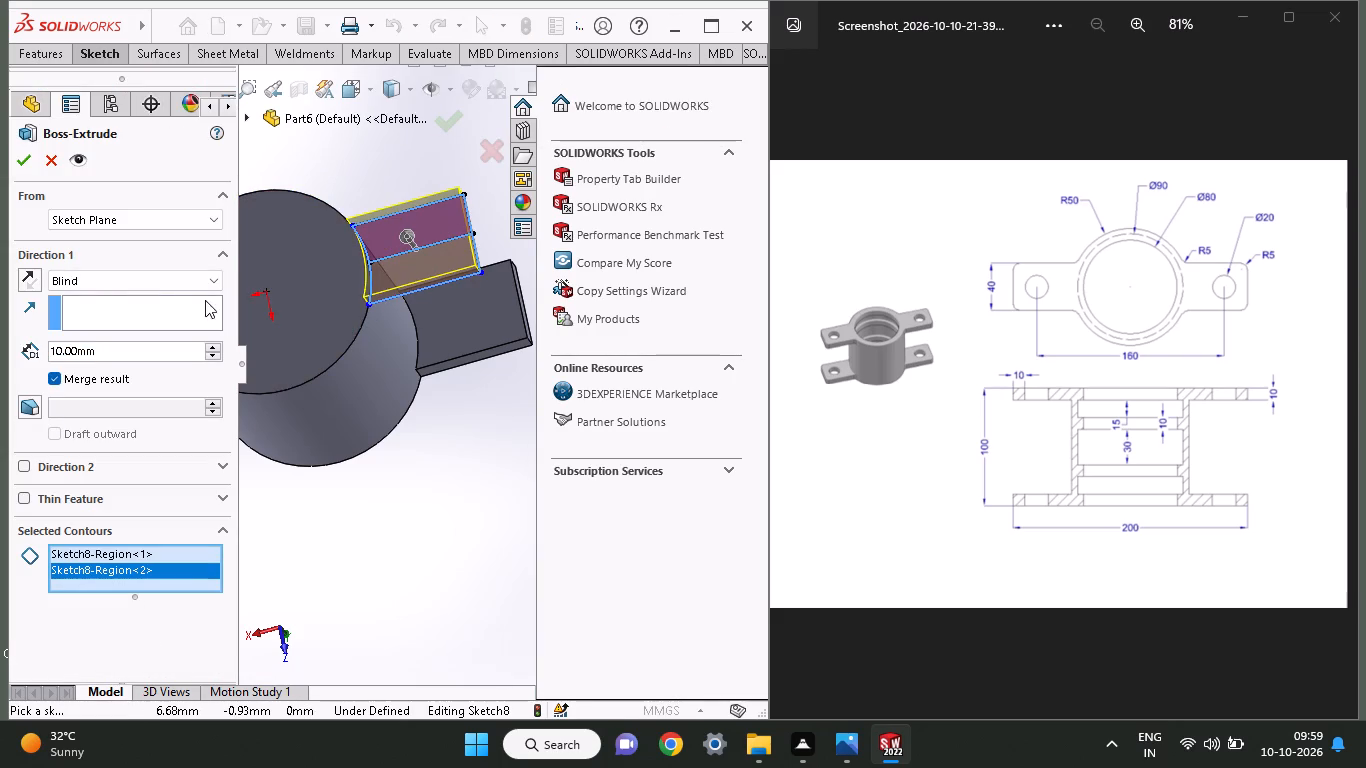
left_click(31, 277)
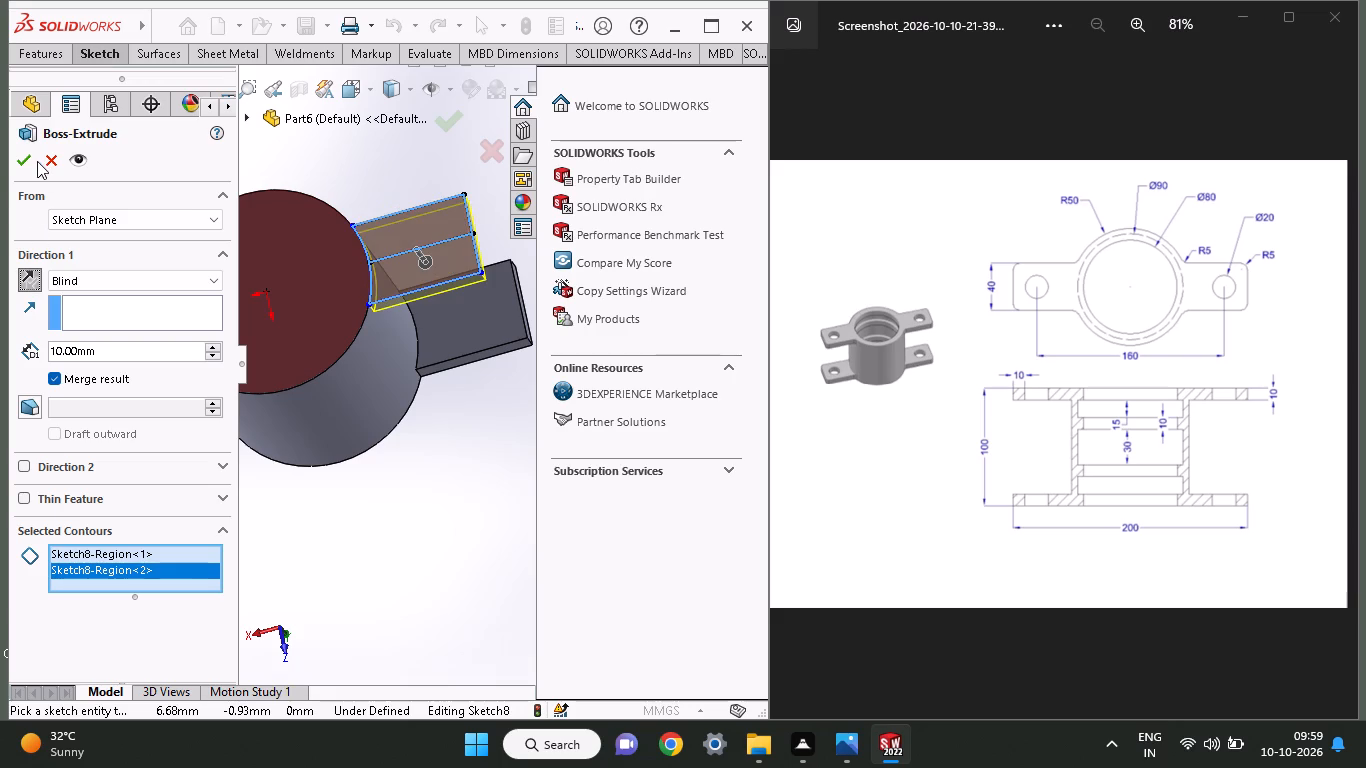
left_click(10, 158)
left_click(18, 158)
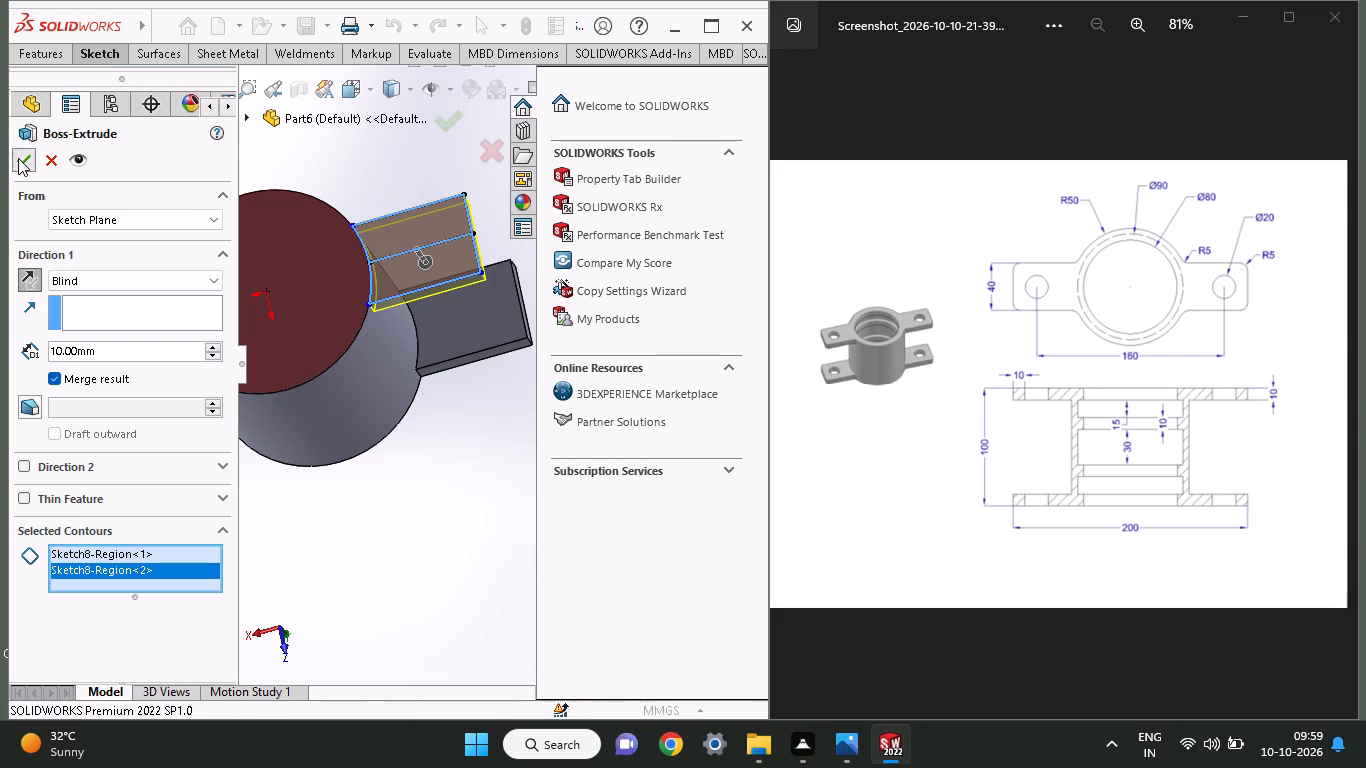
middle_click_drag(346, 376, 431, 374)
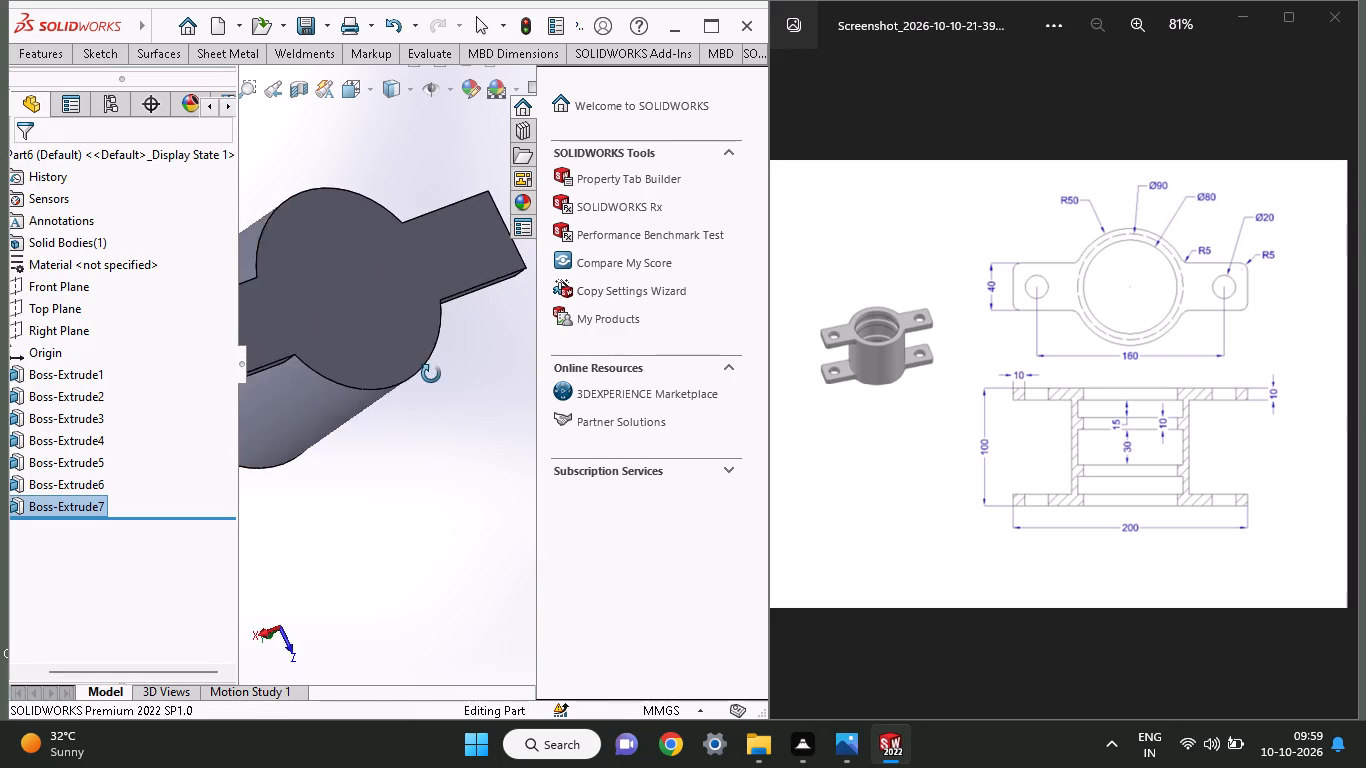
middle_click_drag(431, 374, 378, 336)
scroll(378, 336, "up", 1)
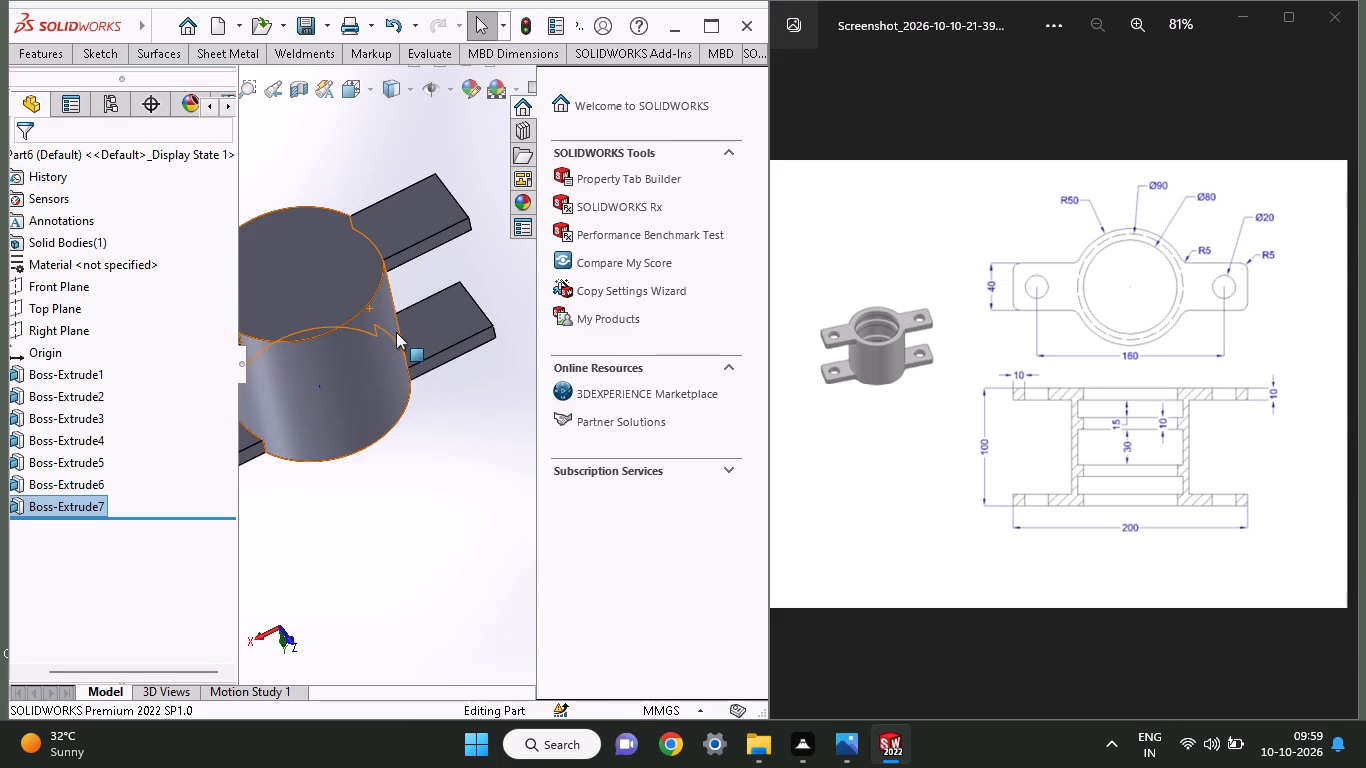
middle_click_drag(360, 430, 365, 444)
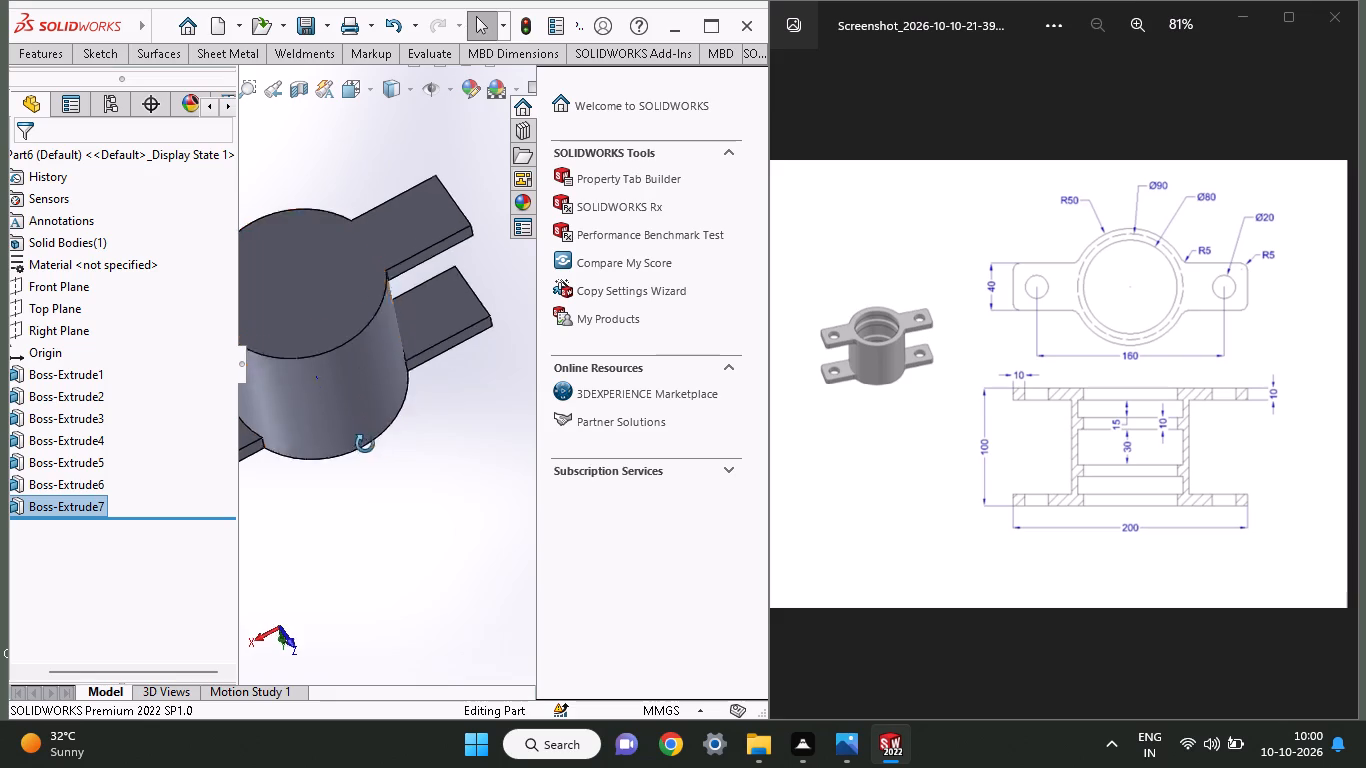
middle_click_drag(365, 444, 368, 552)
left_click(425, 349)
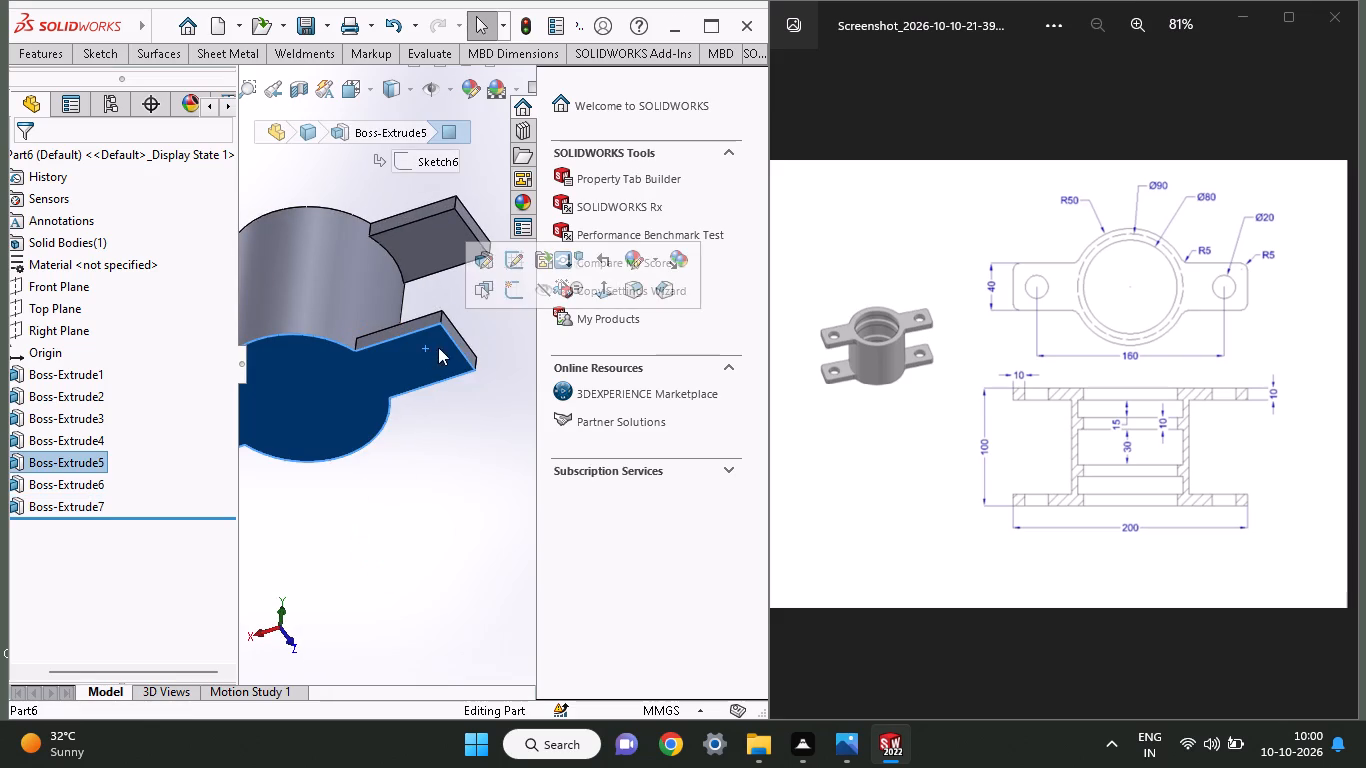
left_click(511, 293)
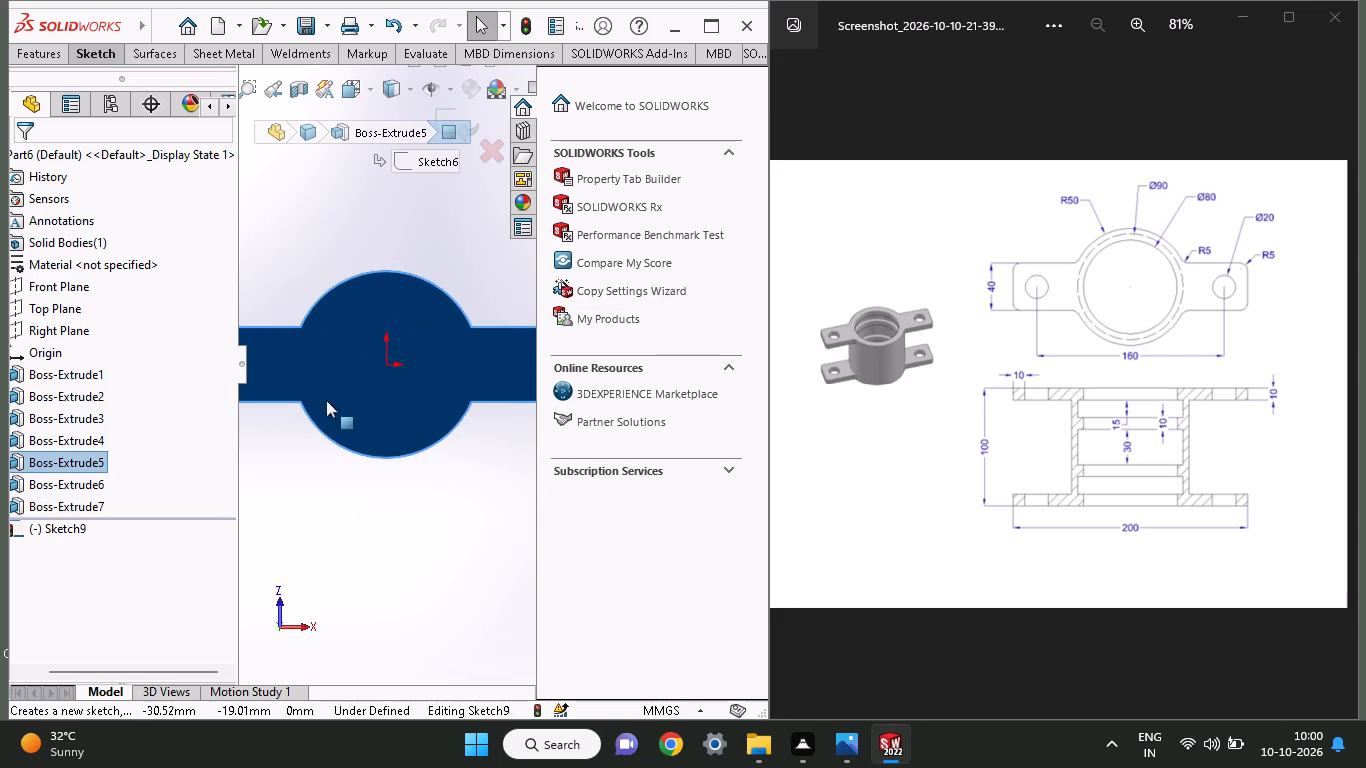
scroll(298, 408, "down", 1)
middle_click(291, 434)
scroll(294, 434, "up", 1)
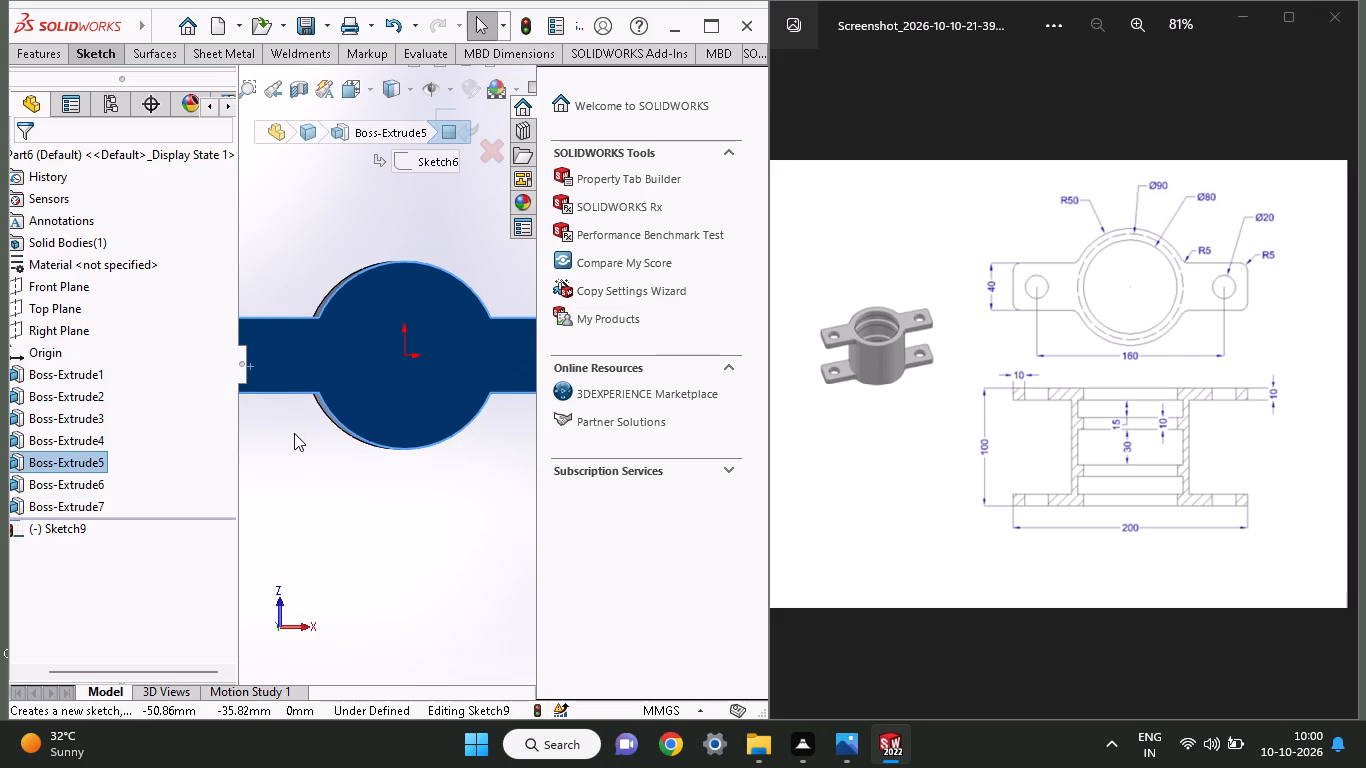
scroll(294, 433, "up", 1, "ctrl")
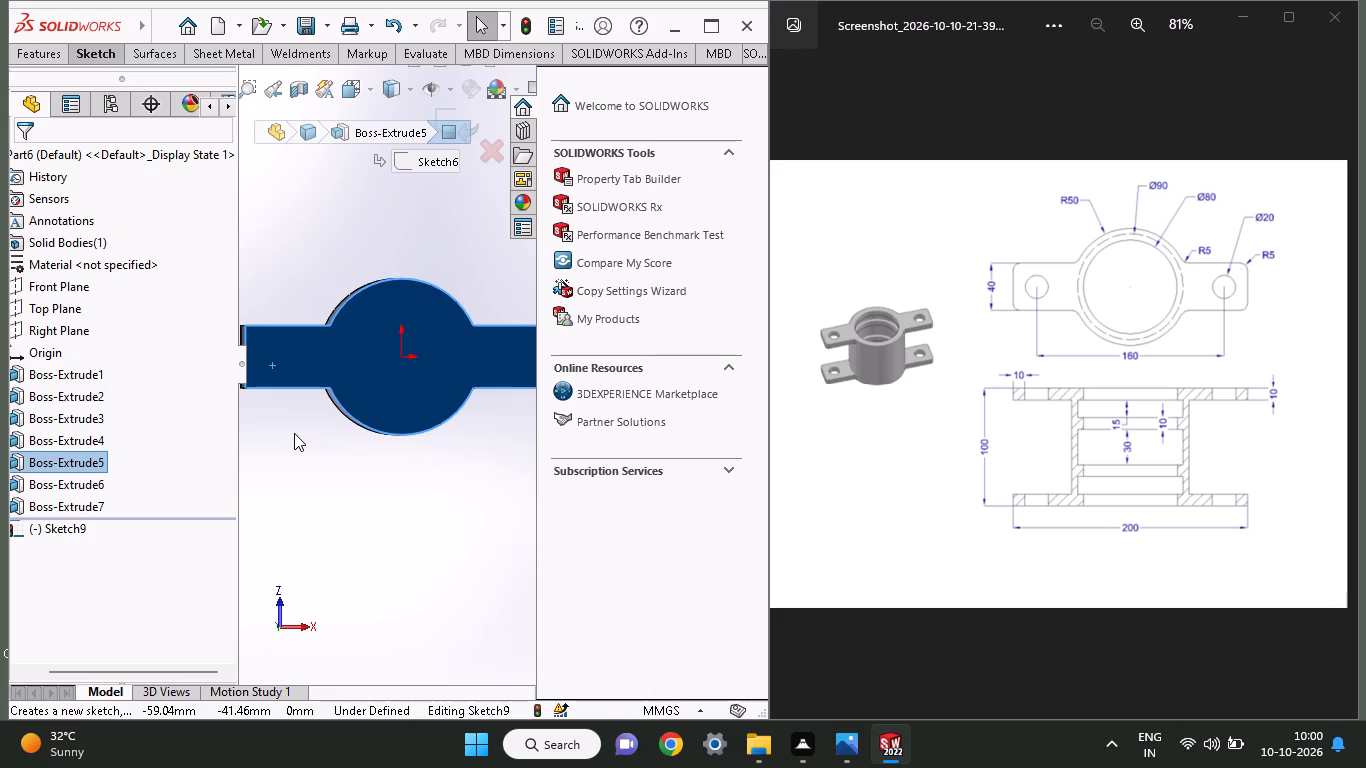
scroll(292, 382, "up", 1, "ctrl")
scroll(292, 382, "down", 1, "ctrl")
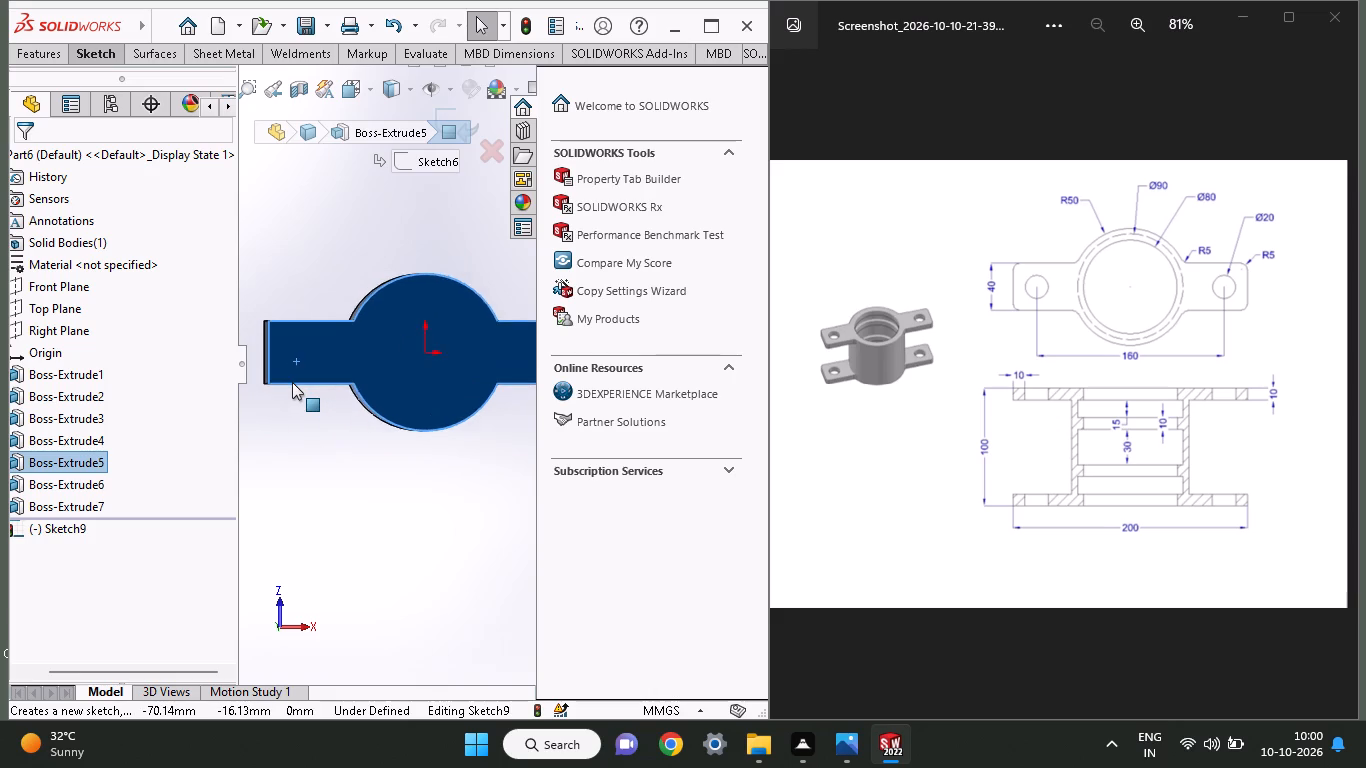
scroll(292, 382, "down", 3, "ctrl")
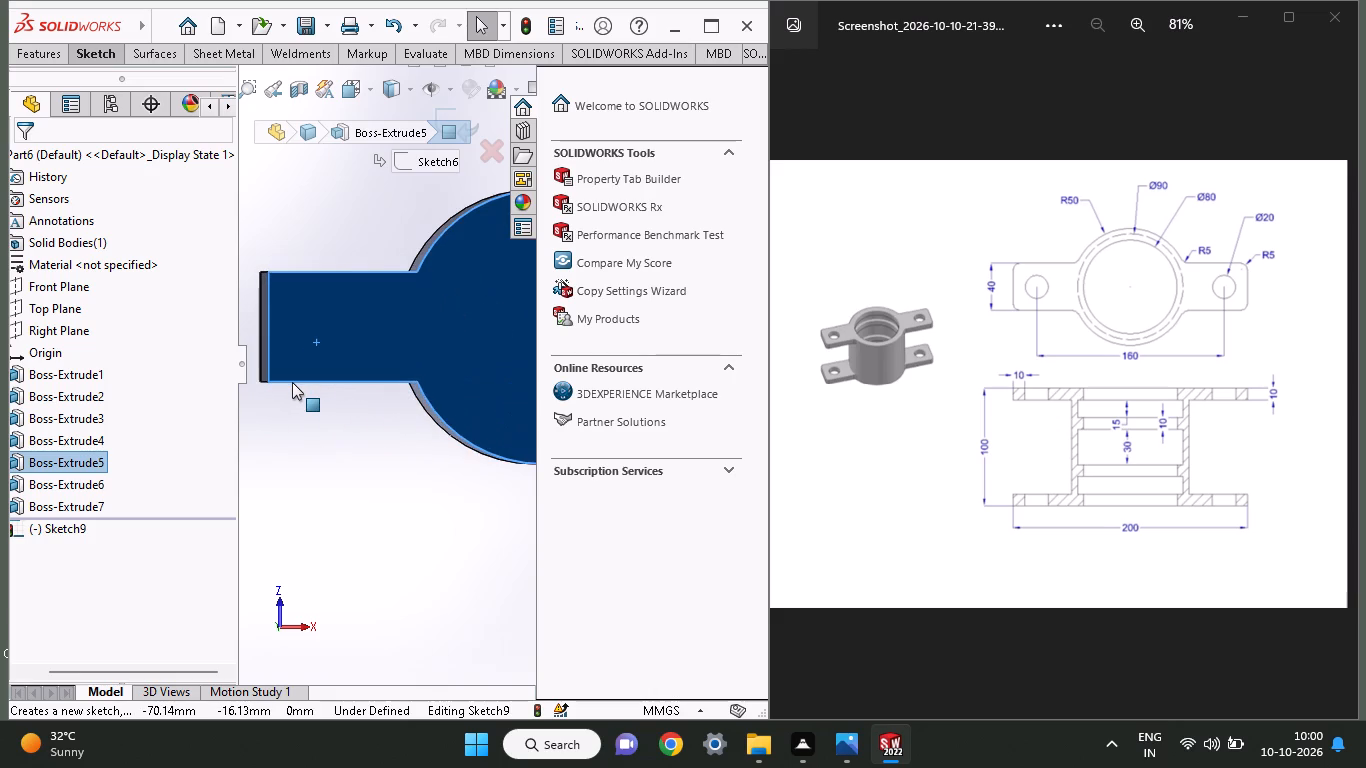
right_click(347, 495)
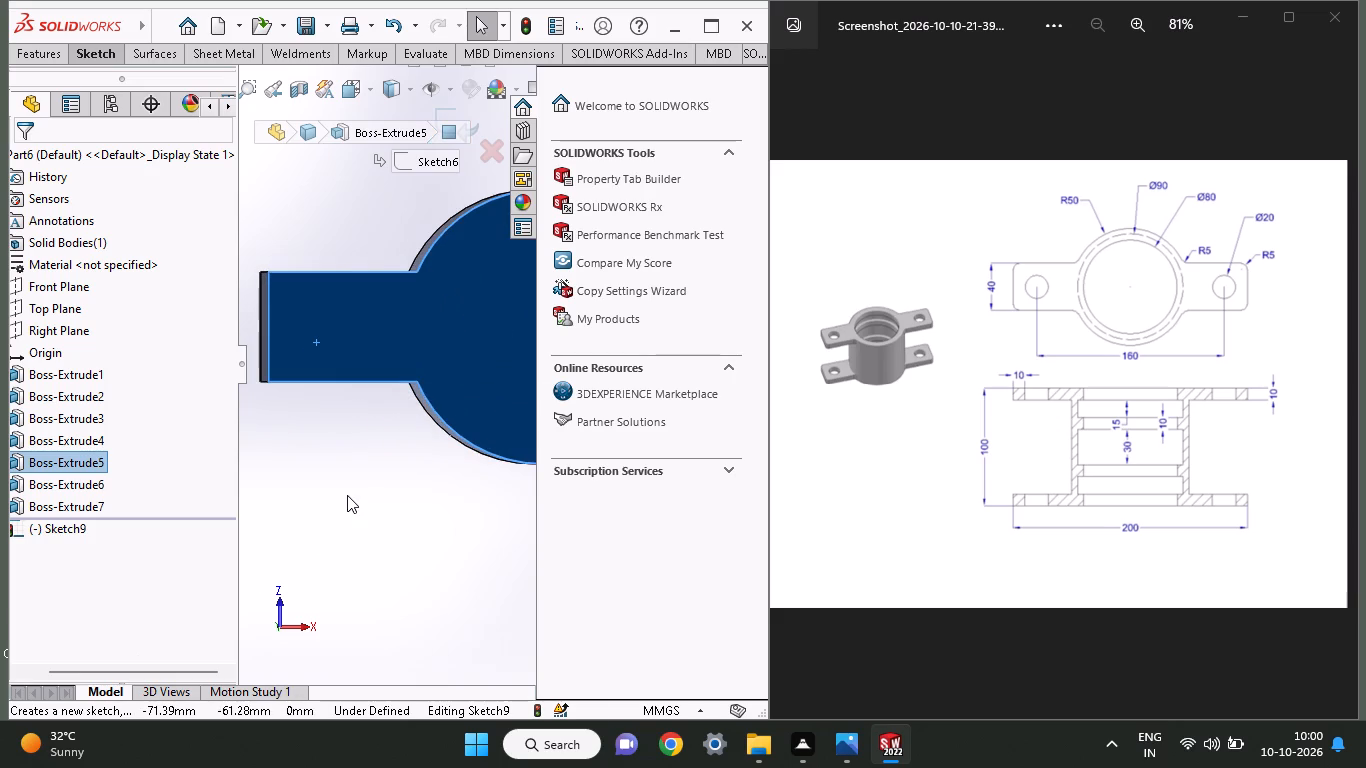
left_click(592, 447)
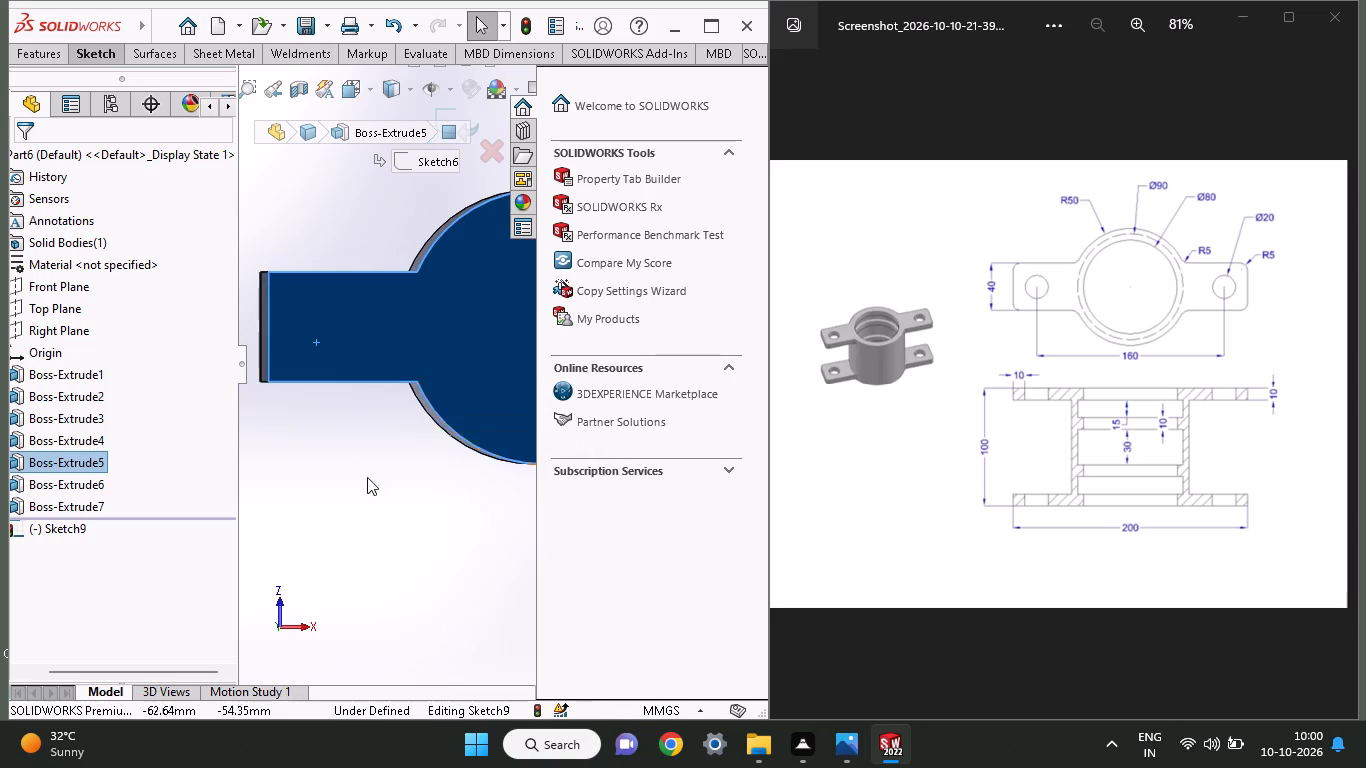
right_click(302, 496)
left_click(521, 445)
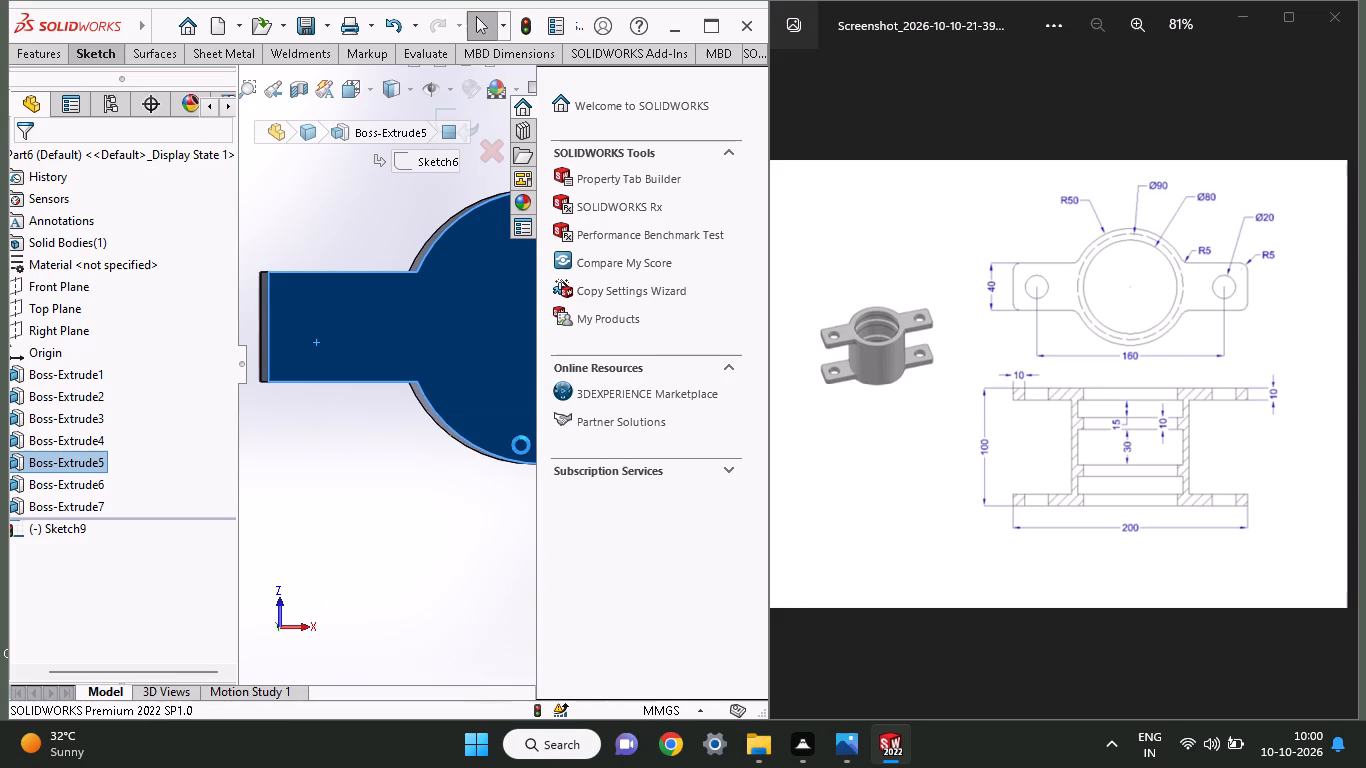
Start a sketch on the flange end face and draw a horizontal line about 28 mm inward from the -X ear's end-edge midpoint.
left_click(335, 332)
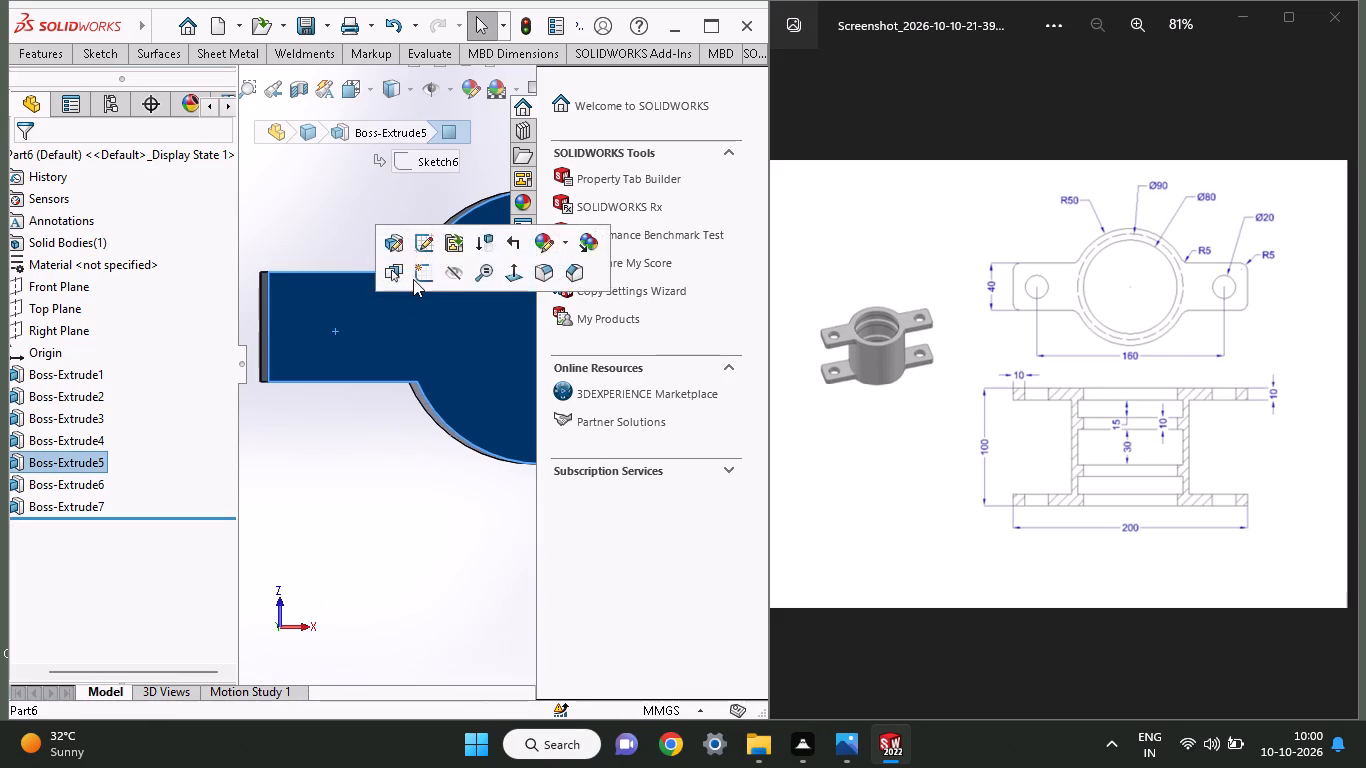
left_click(413, 279)
scroll(291, 410, "down", 1)
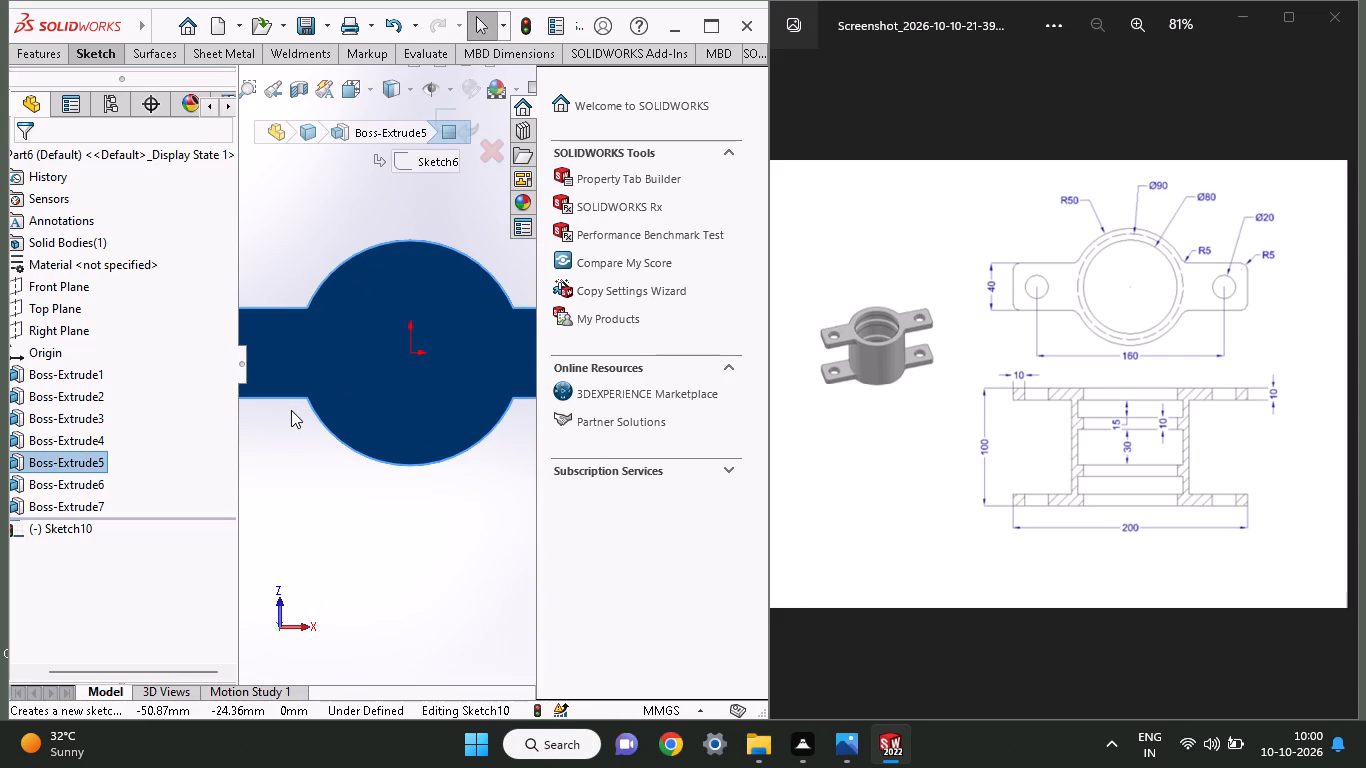
scroll(291, 410, "up", 4, "ctrl")
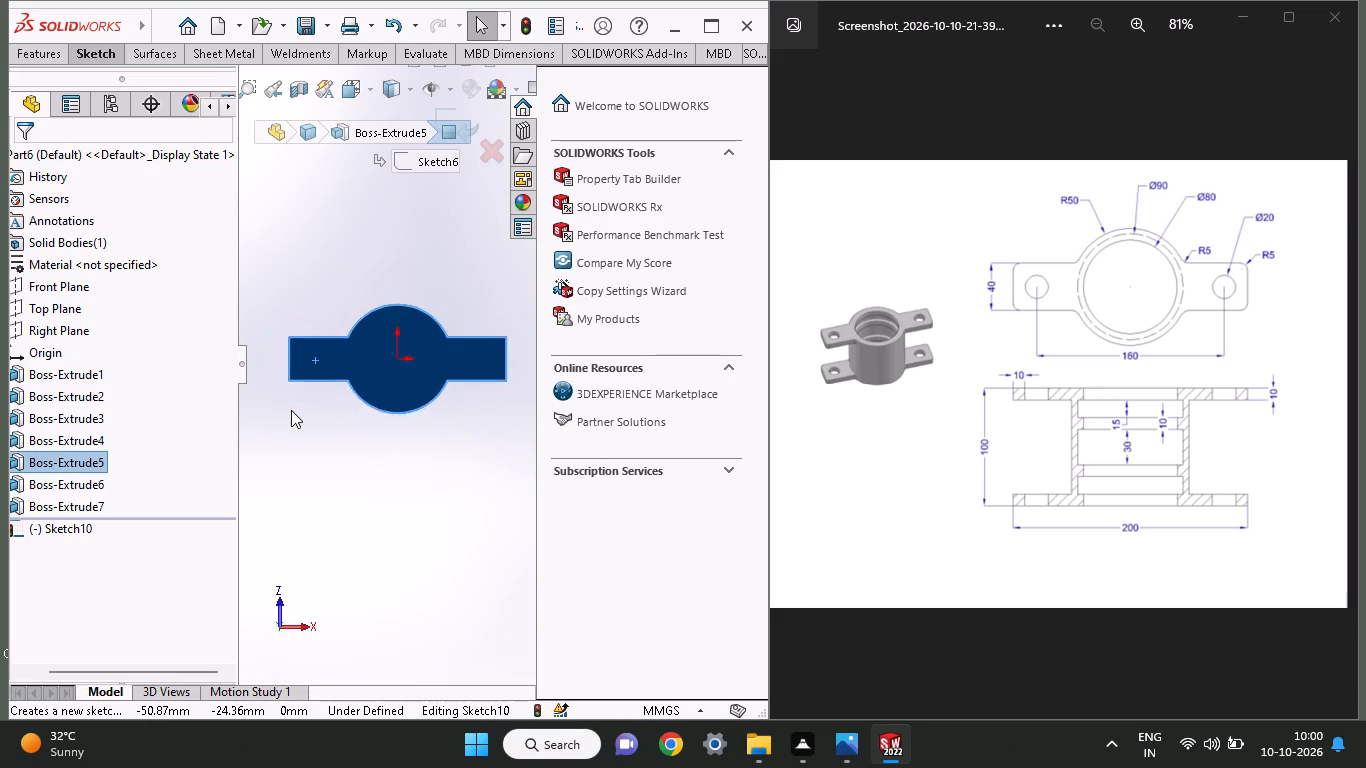
scroll(291, 410, "down", 5, "ctrl")
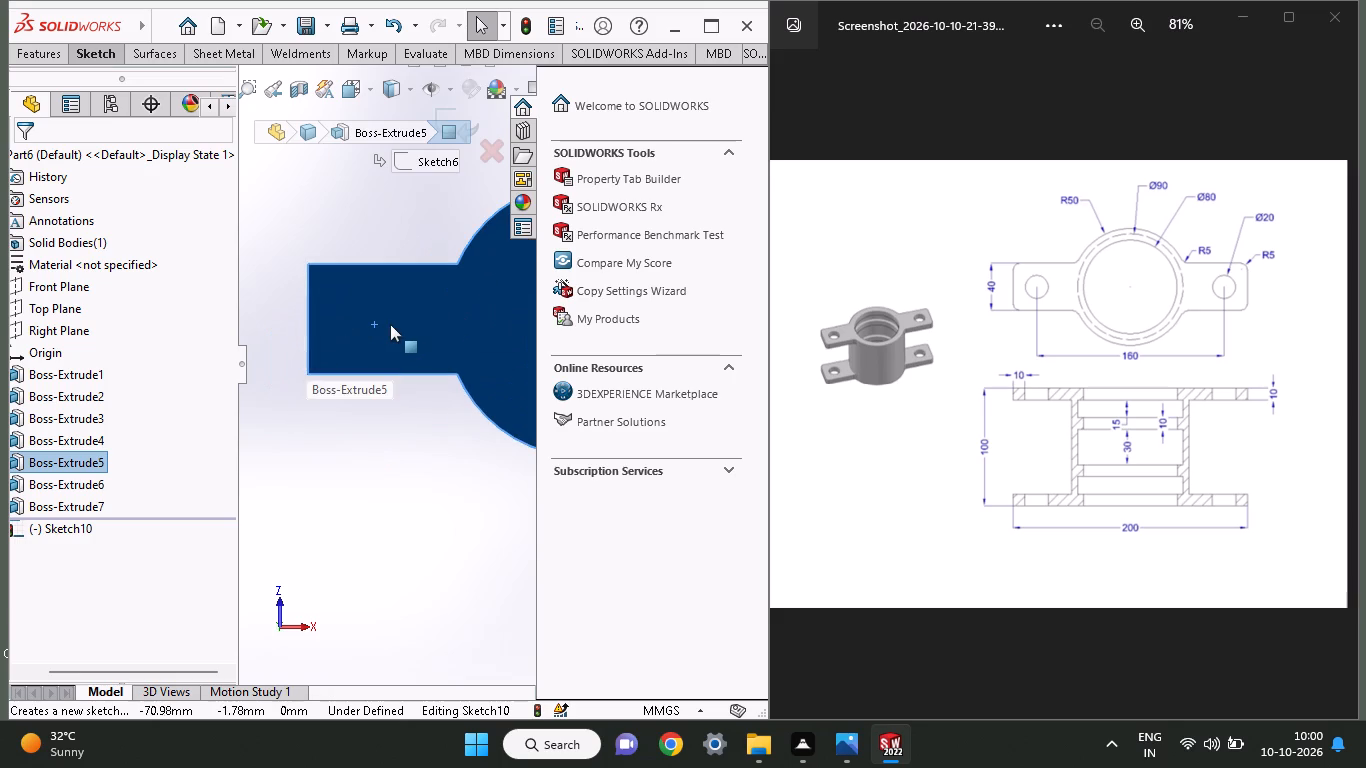
scroll(390, 324, "down", 2, "ctrl")
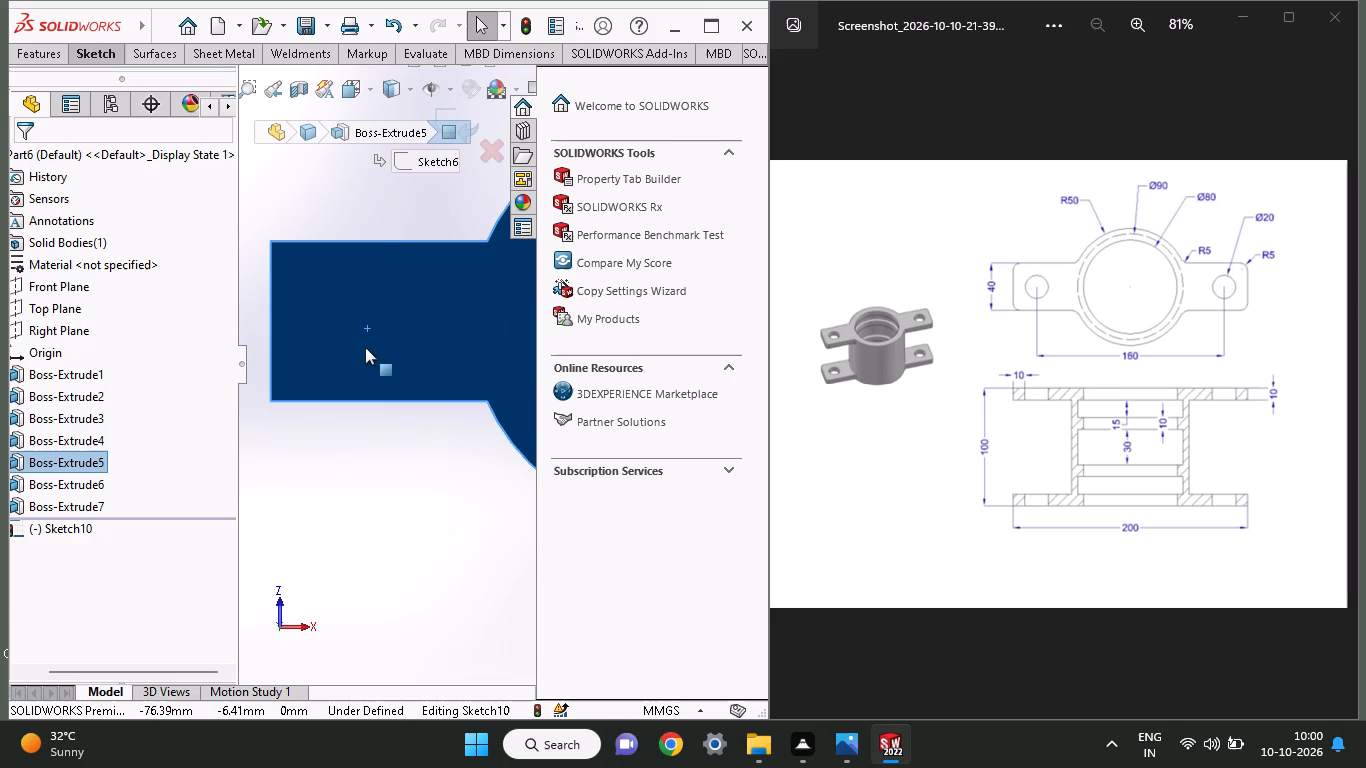
left_click(93, 55)
left_click(139, 87)
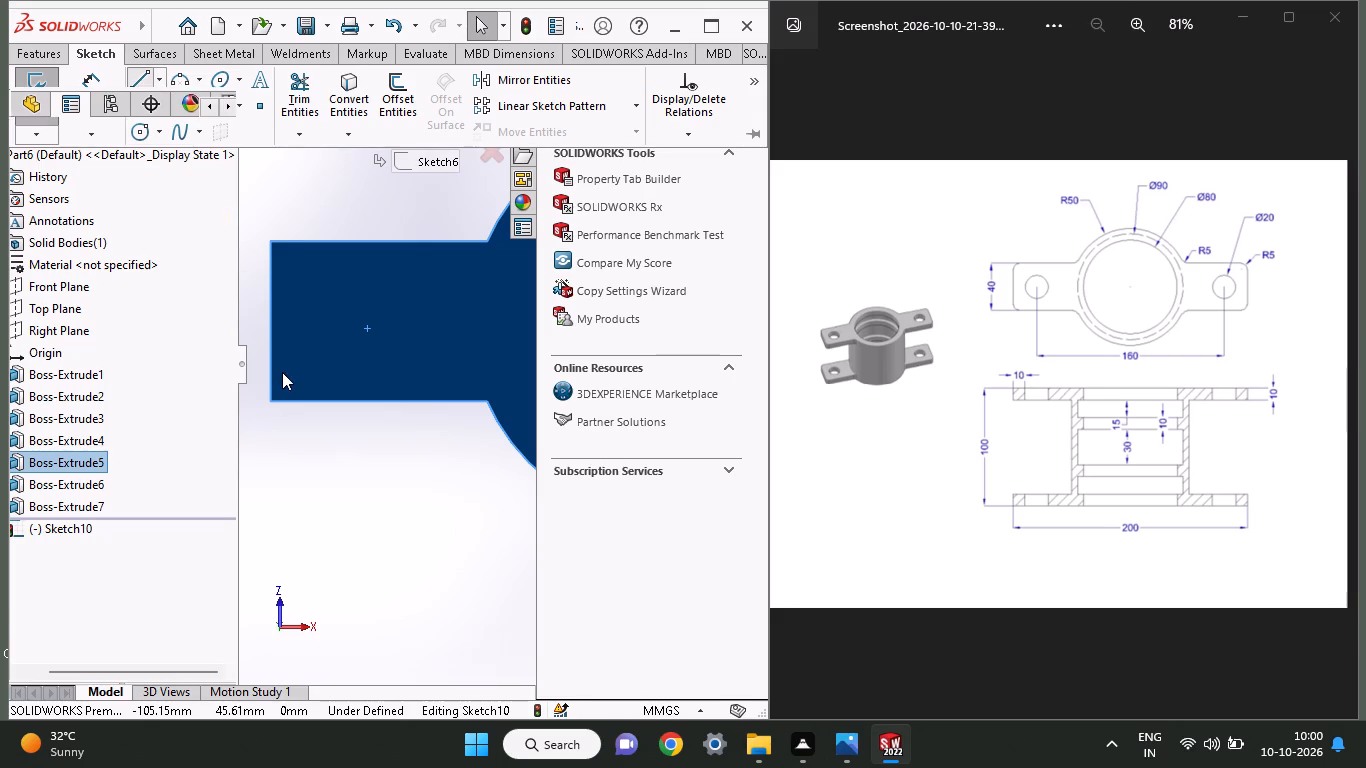
left_click(270, 321)
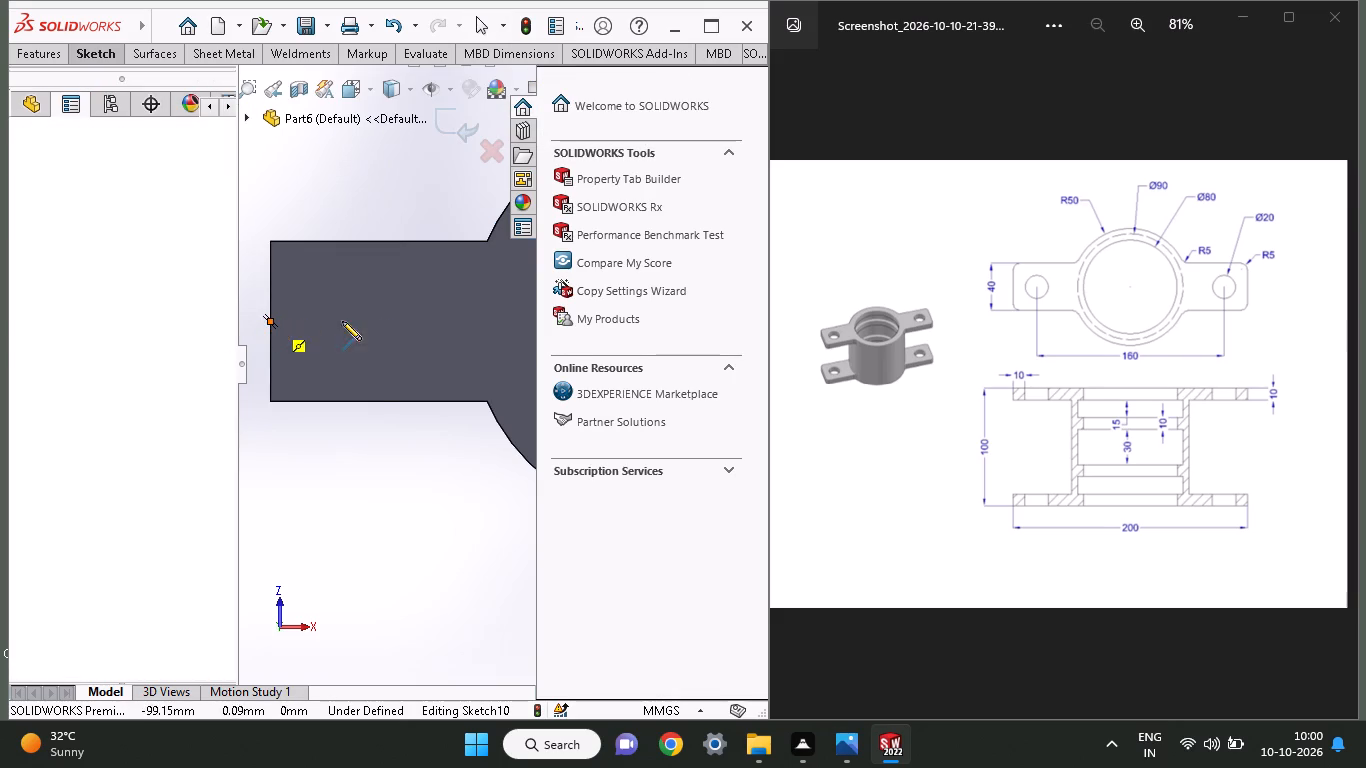
left_click(383, 322)
right_click(357, 199)
left_click(379, 223)
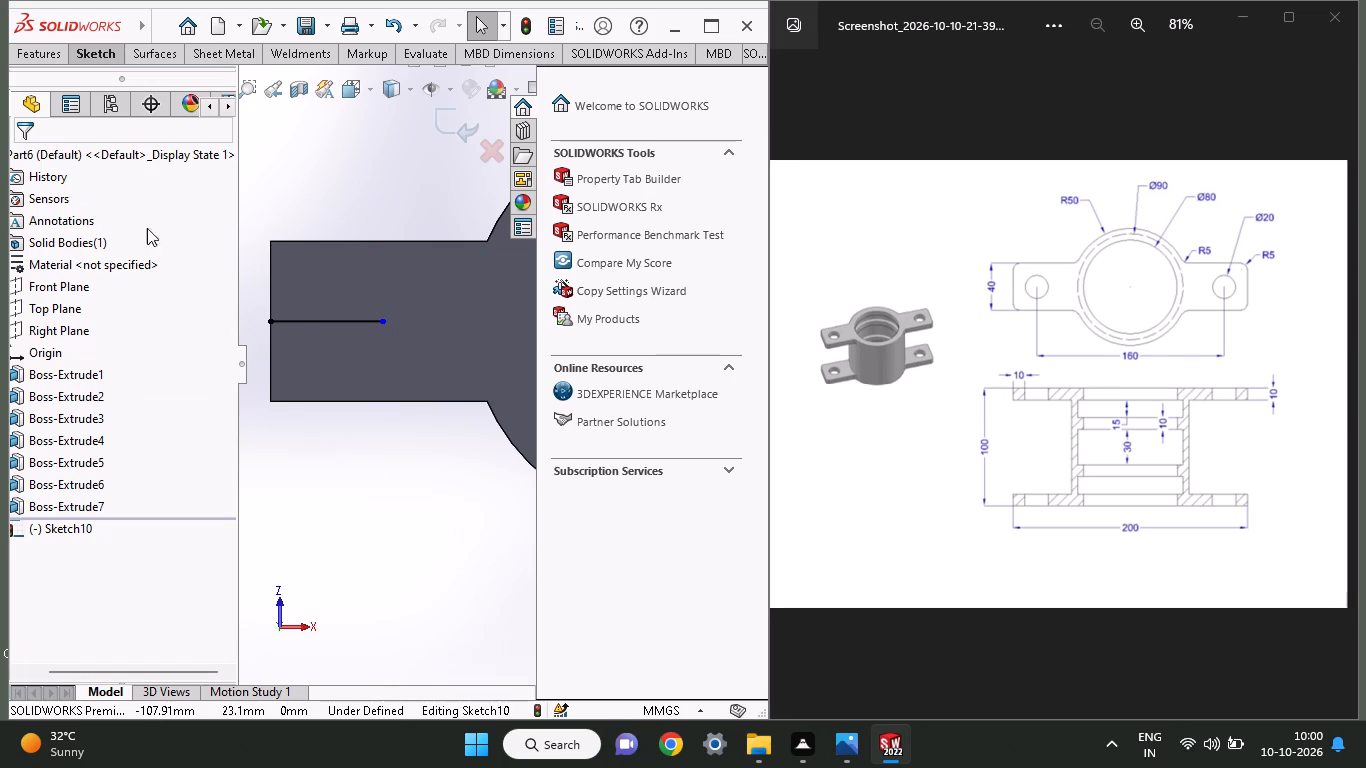
Dimension the horizontal line's length to 15 mm.
left_click(94, 46)
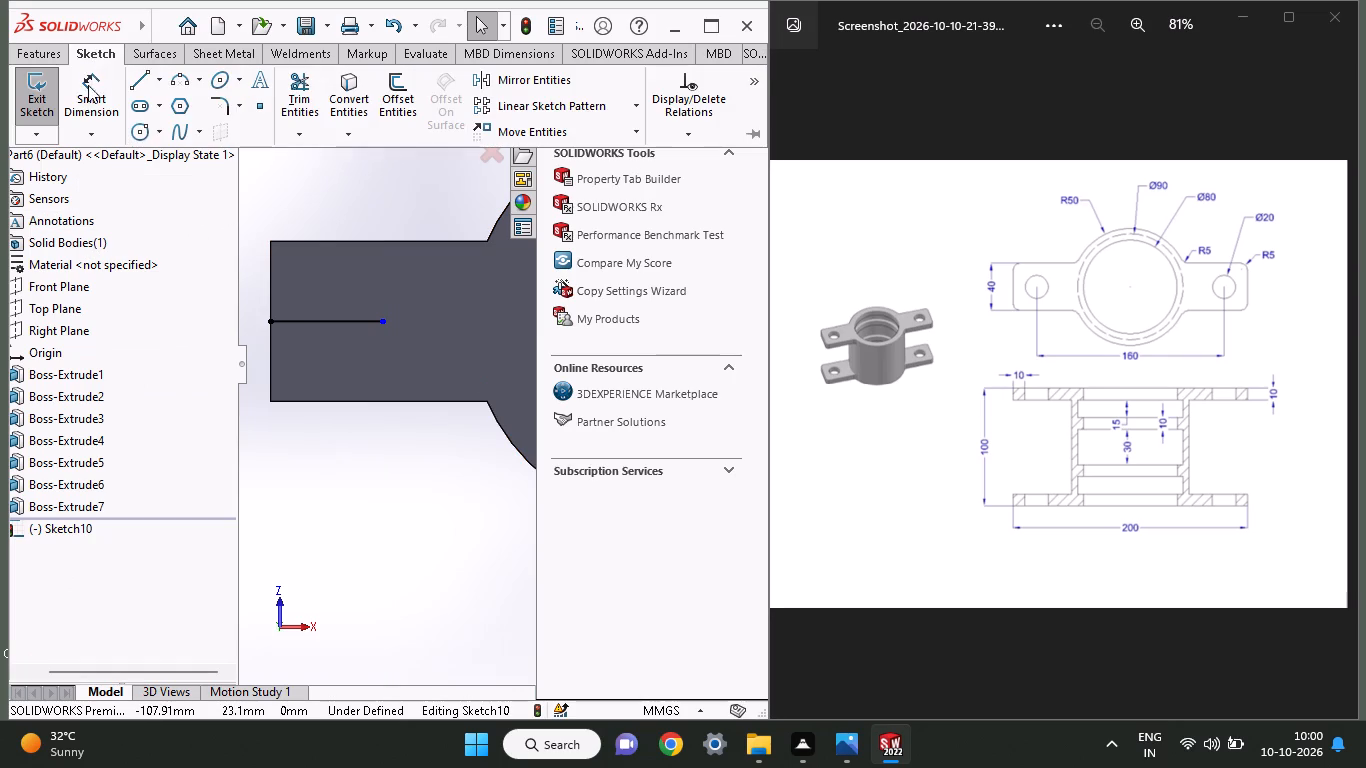
left_click(86, 90)
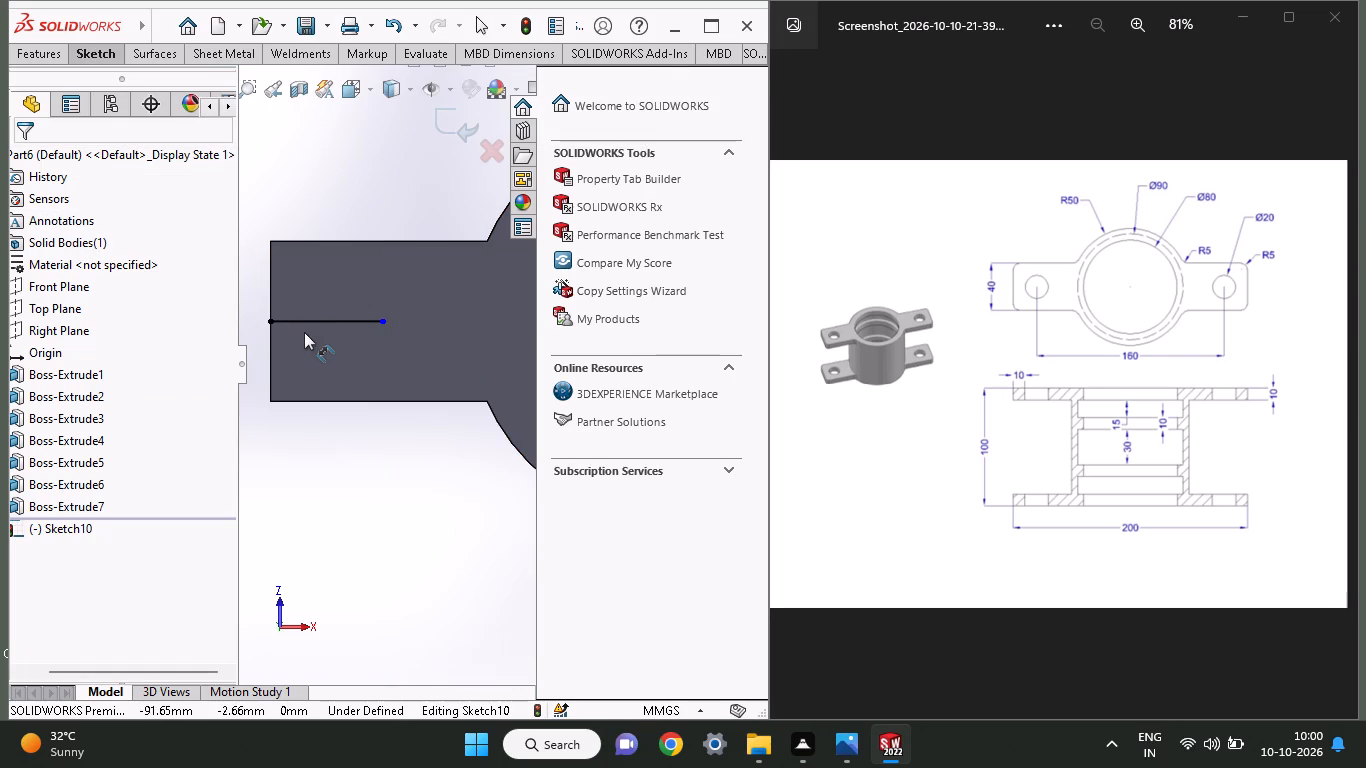
left_click(309, 319)
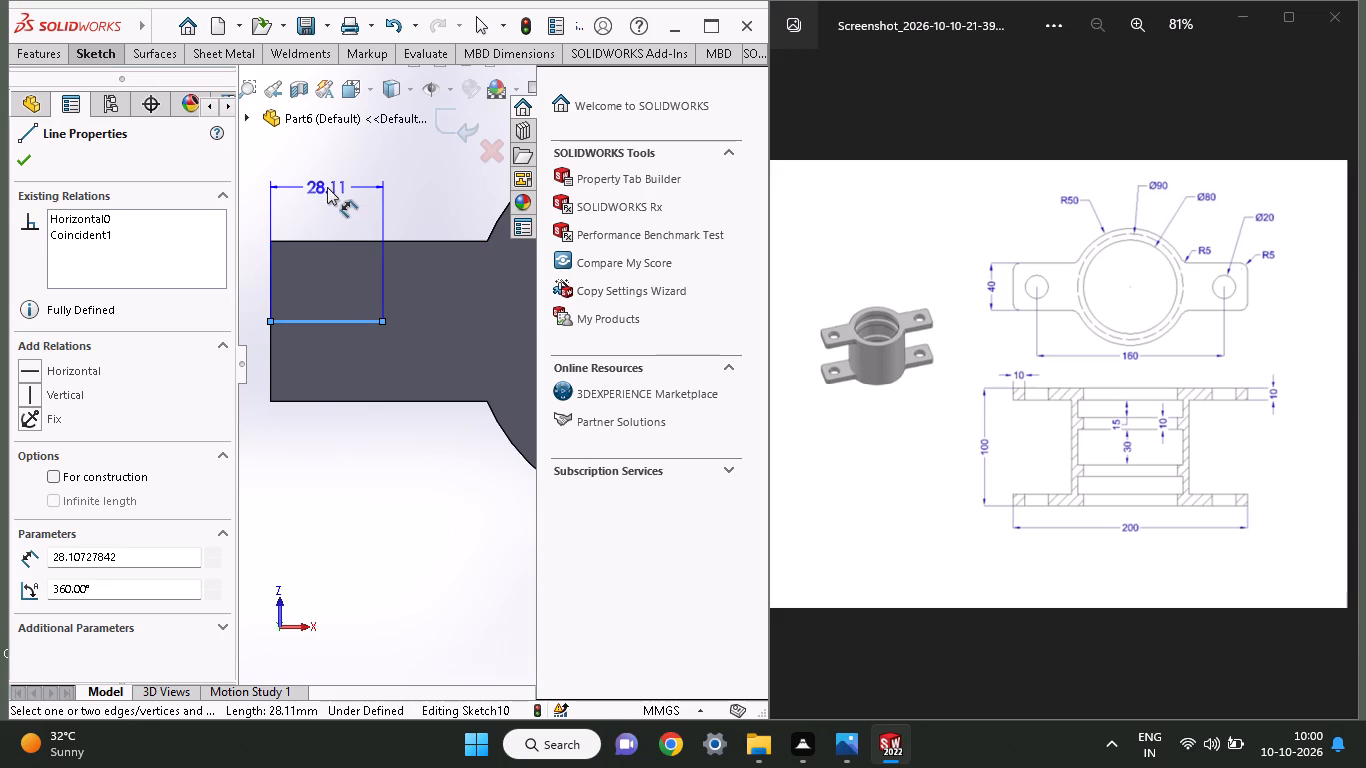
left_click(327, 187)
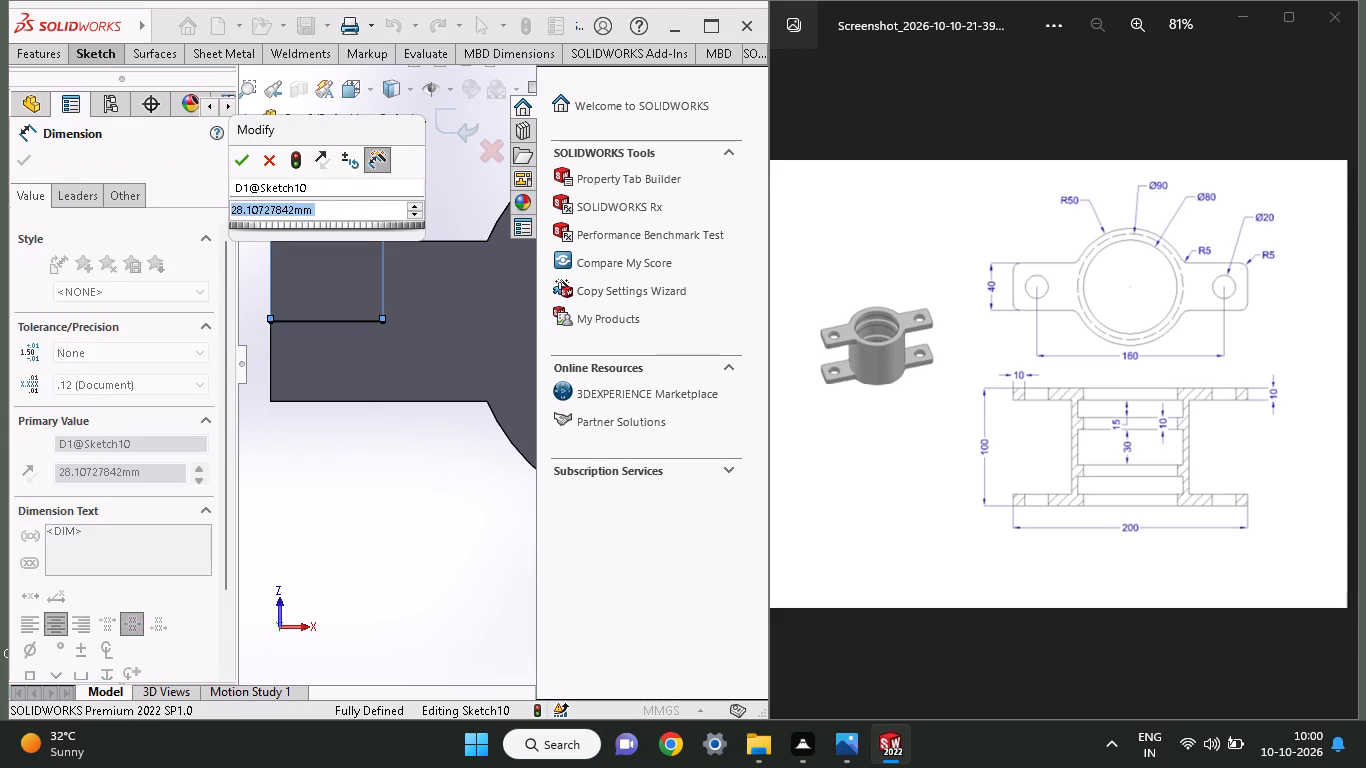
type("15")
key("Return")
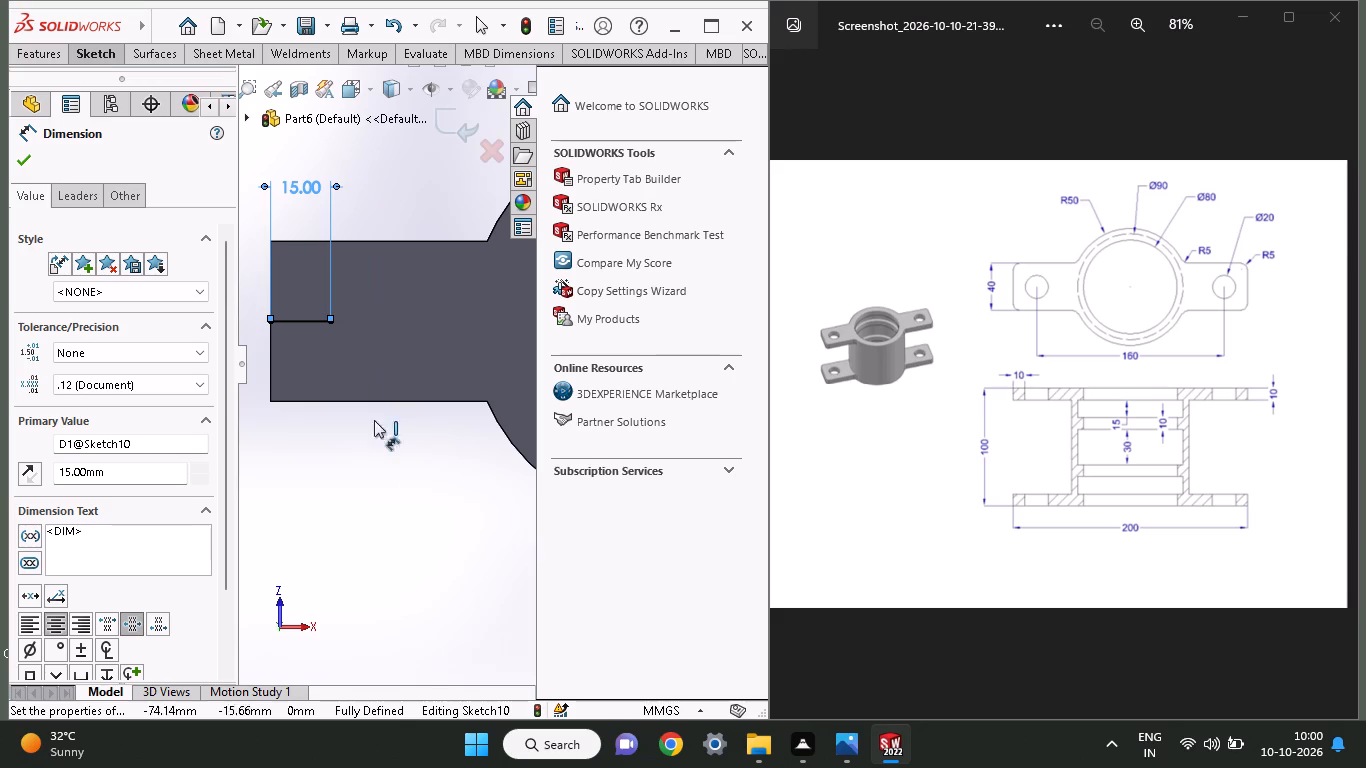
Sketch a circle of about 8.8 mm radius centred on the line's inner endpoint.
left_click(94, 62)
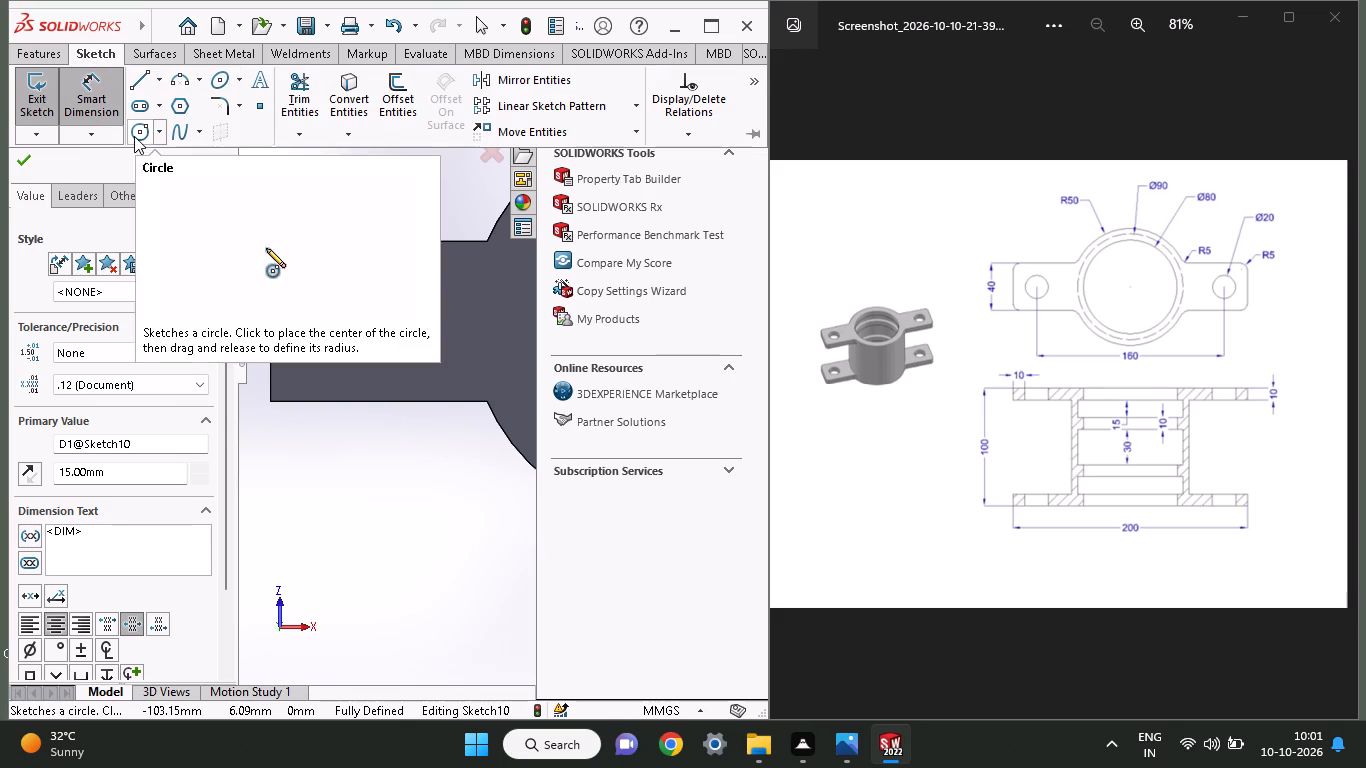
left_click(134, 136)
left_click(334, 323)
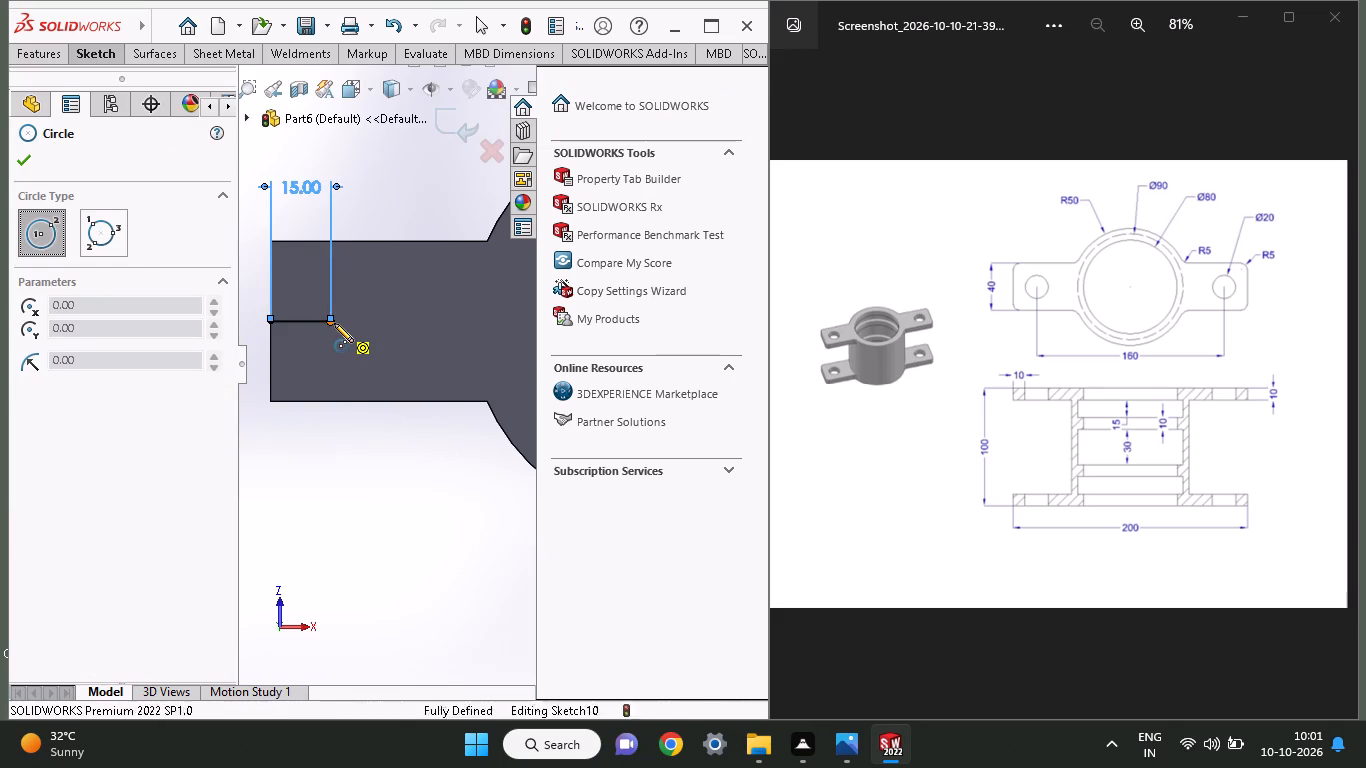
left_click(342, 288)
Dimension the circle's diameter to 10 mm.
left_click(99, 53)
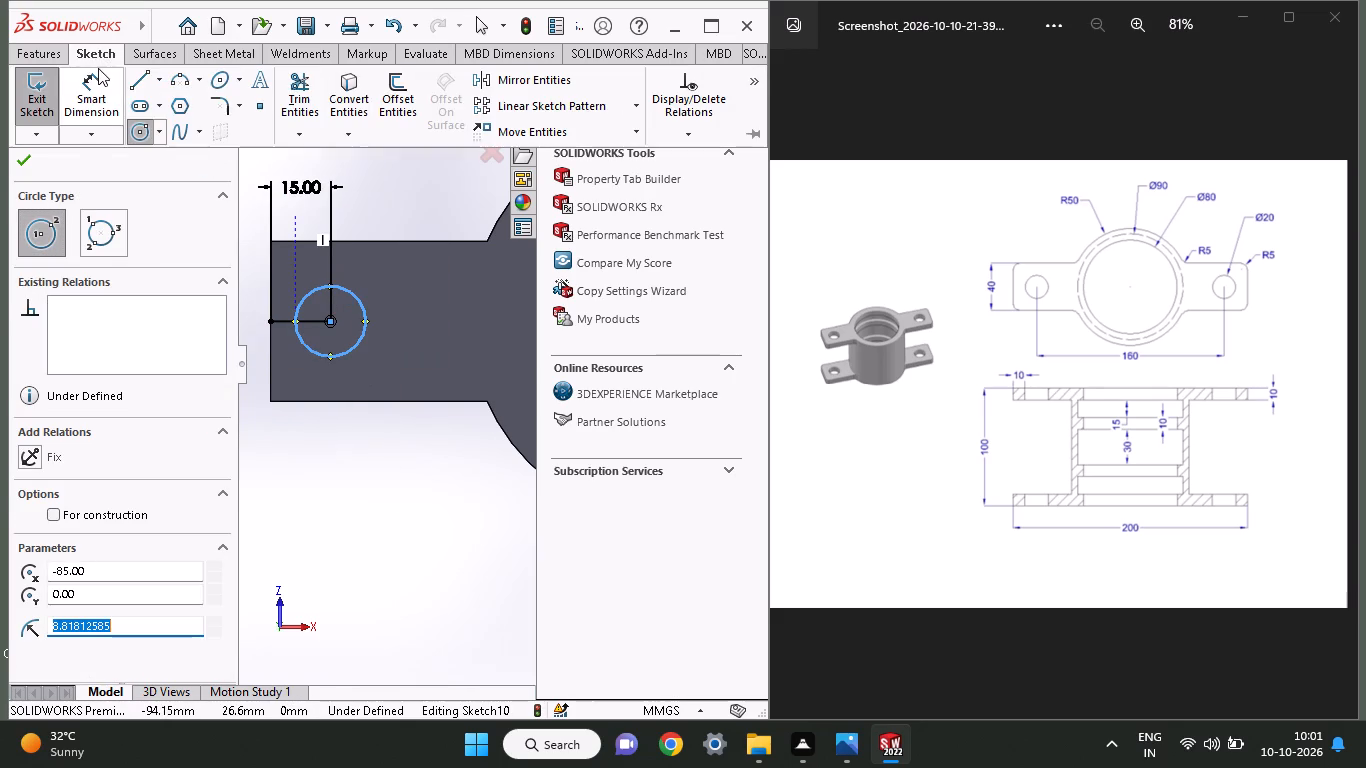
left_click(97, 70)
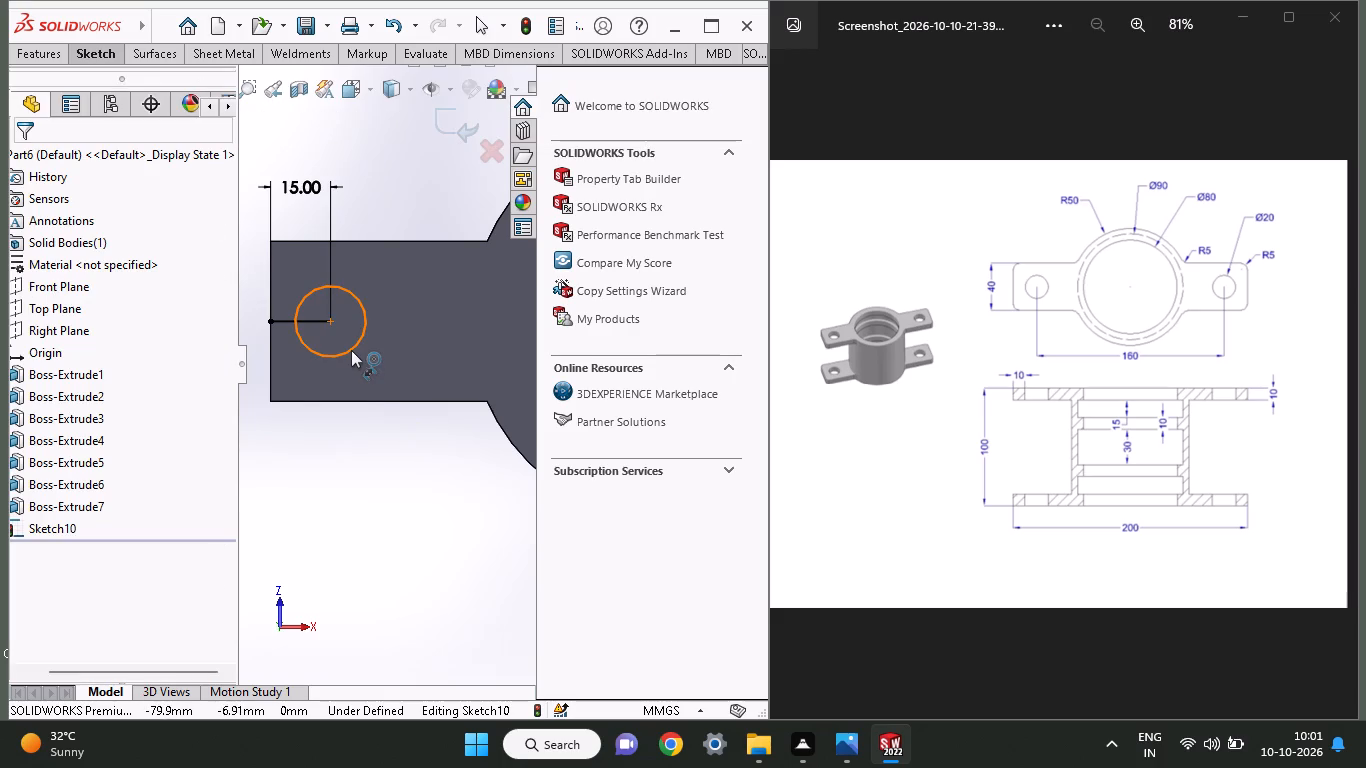
left_click(351, 350)
left_click(343, 472)
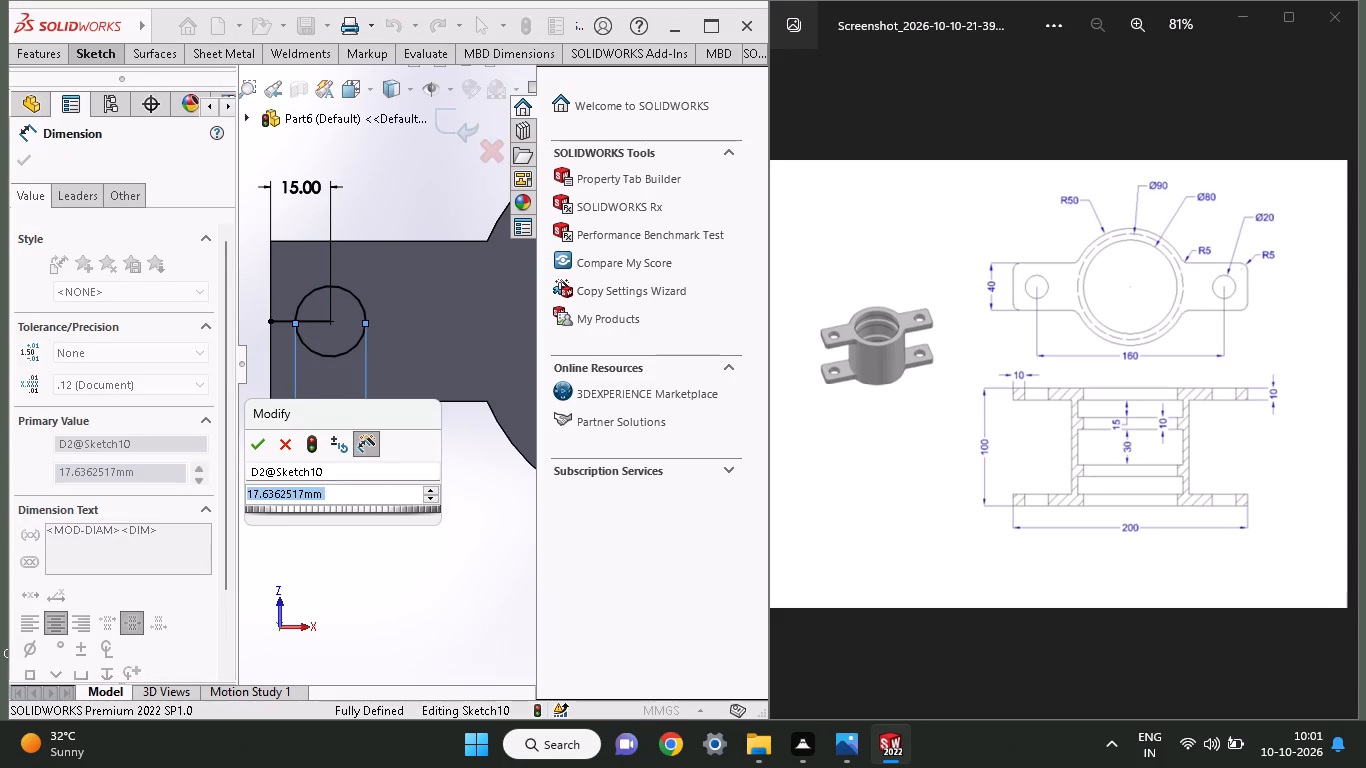
type("10")
key("Return")
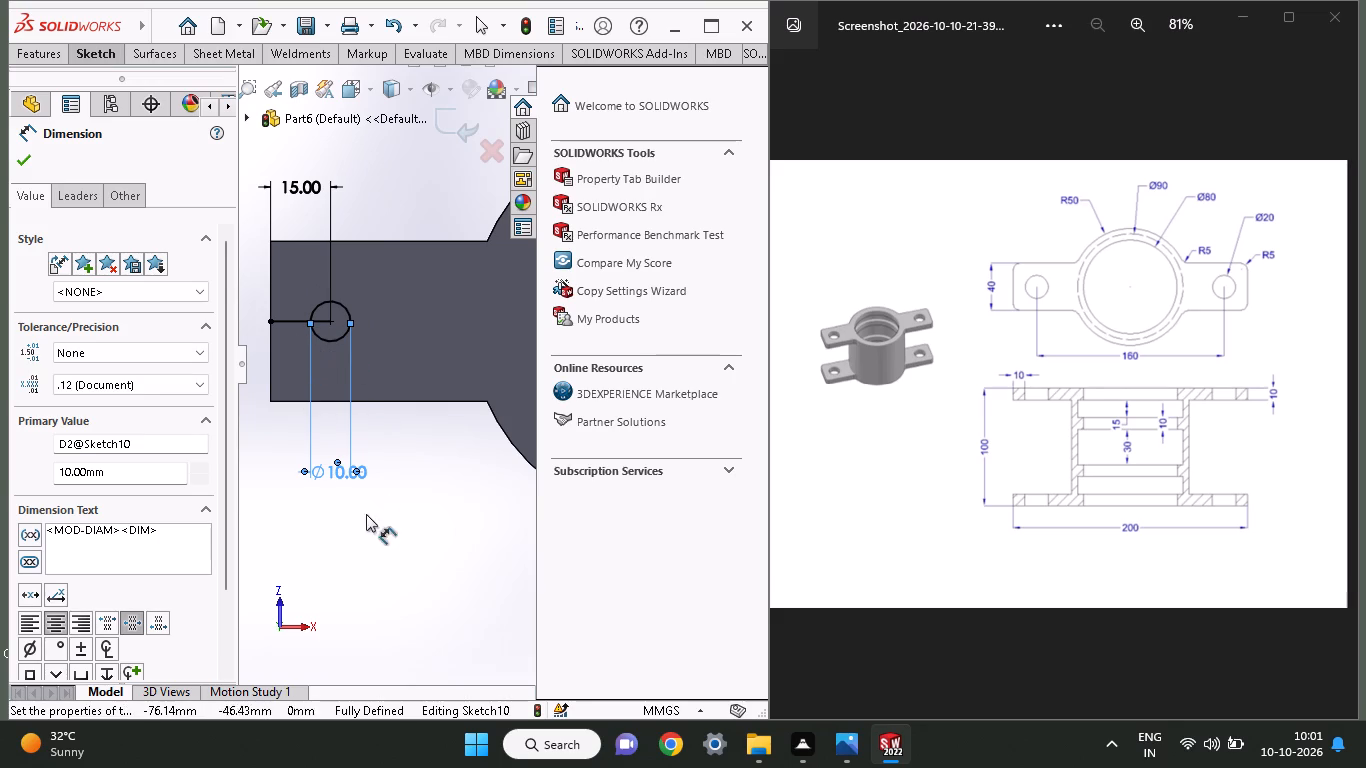
Set the circle's diameter to 20 mm.
left_click(357, 479)
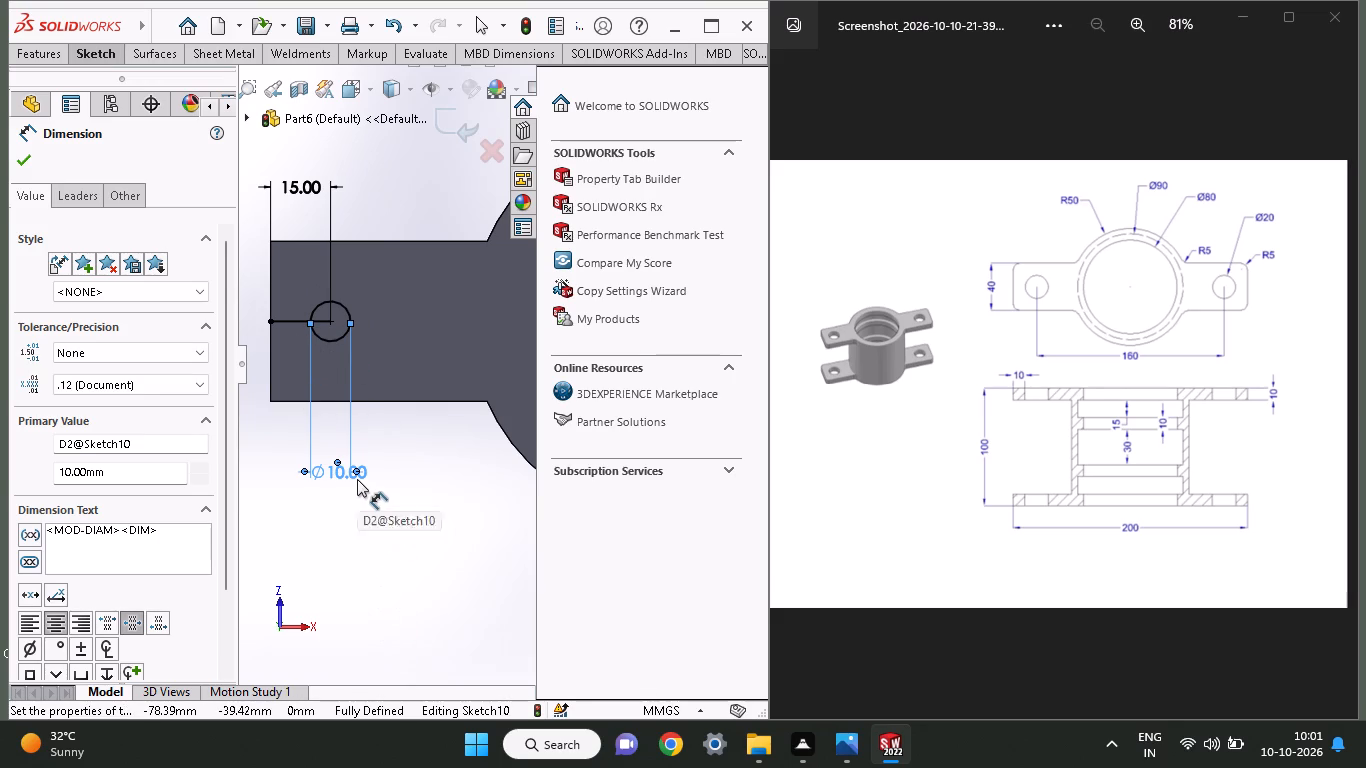
left_click(357, 479)
type("20")
key("Return")
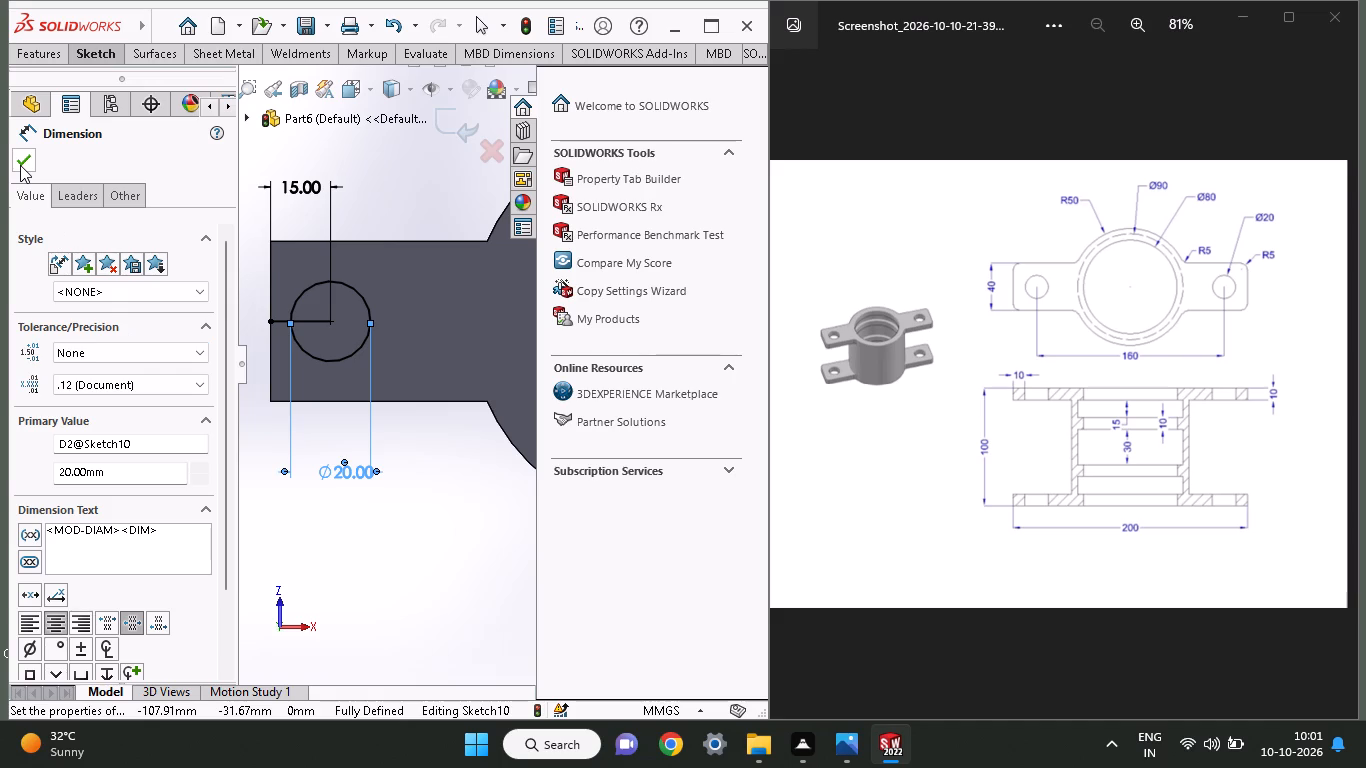
Set the horizontal line's length to 20 mm, placing the circle's centre that far from the ear's end edge.
triple_click(304, 193)
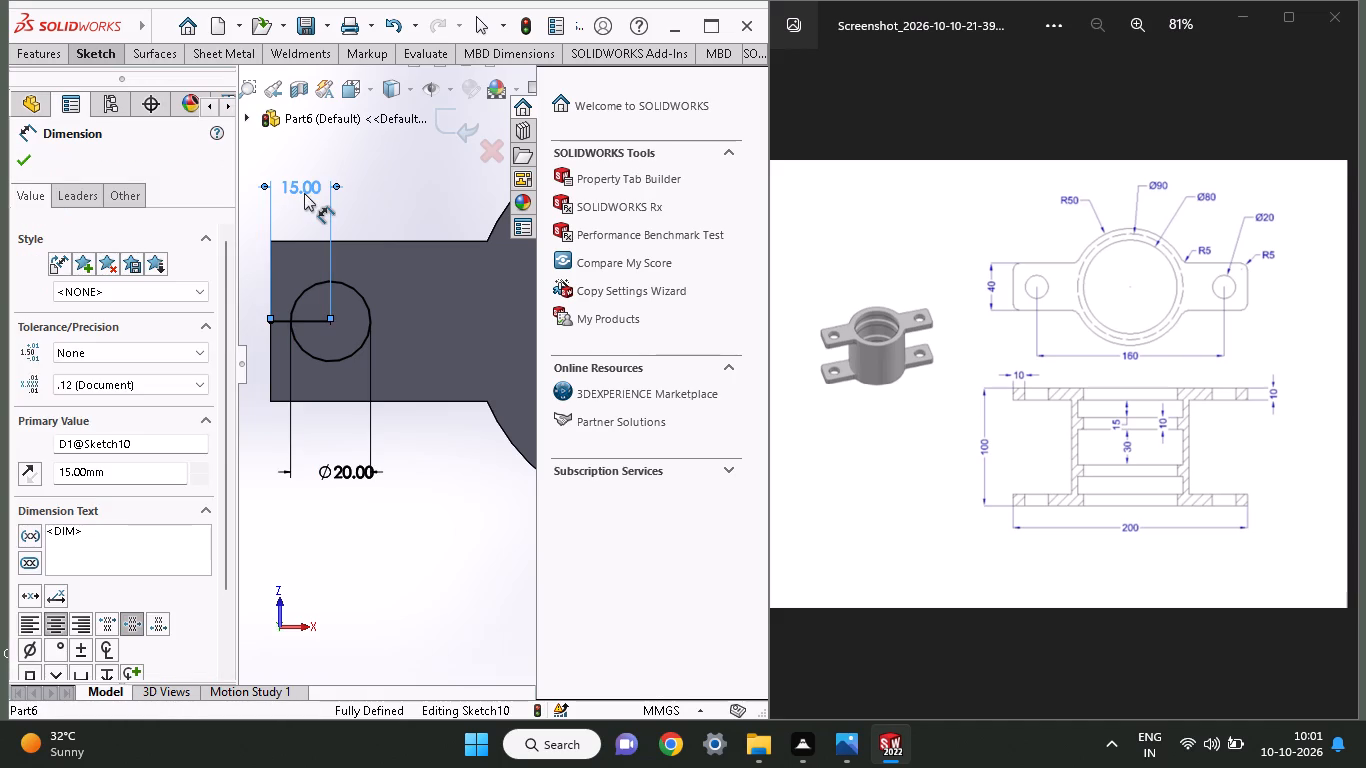
double_click(304, 182)
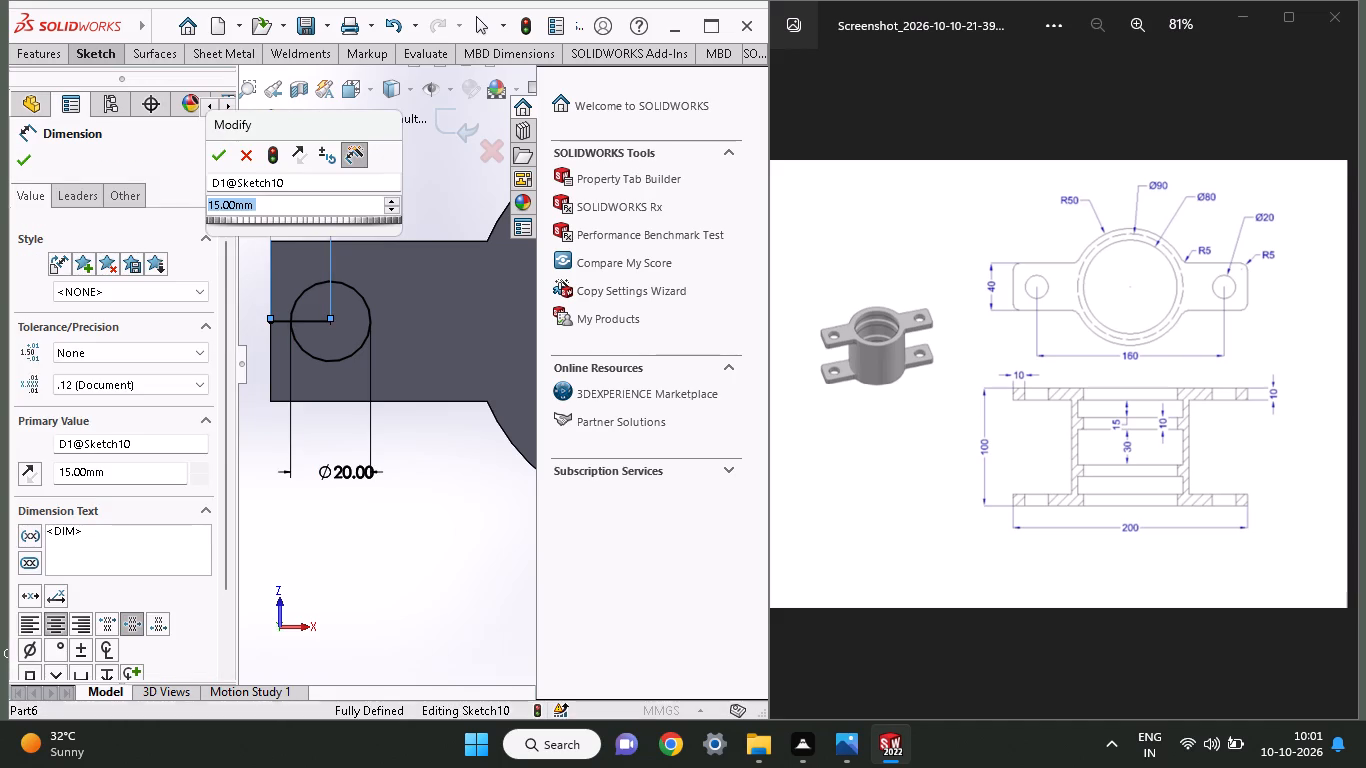
type("20")
key("Return")
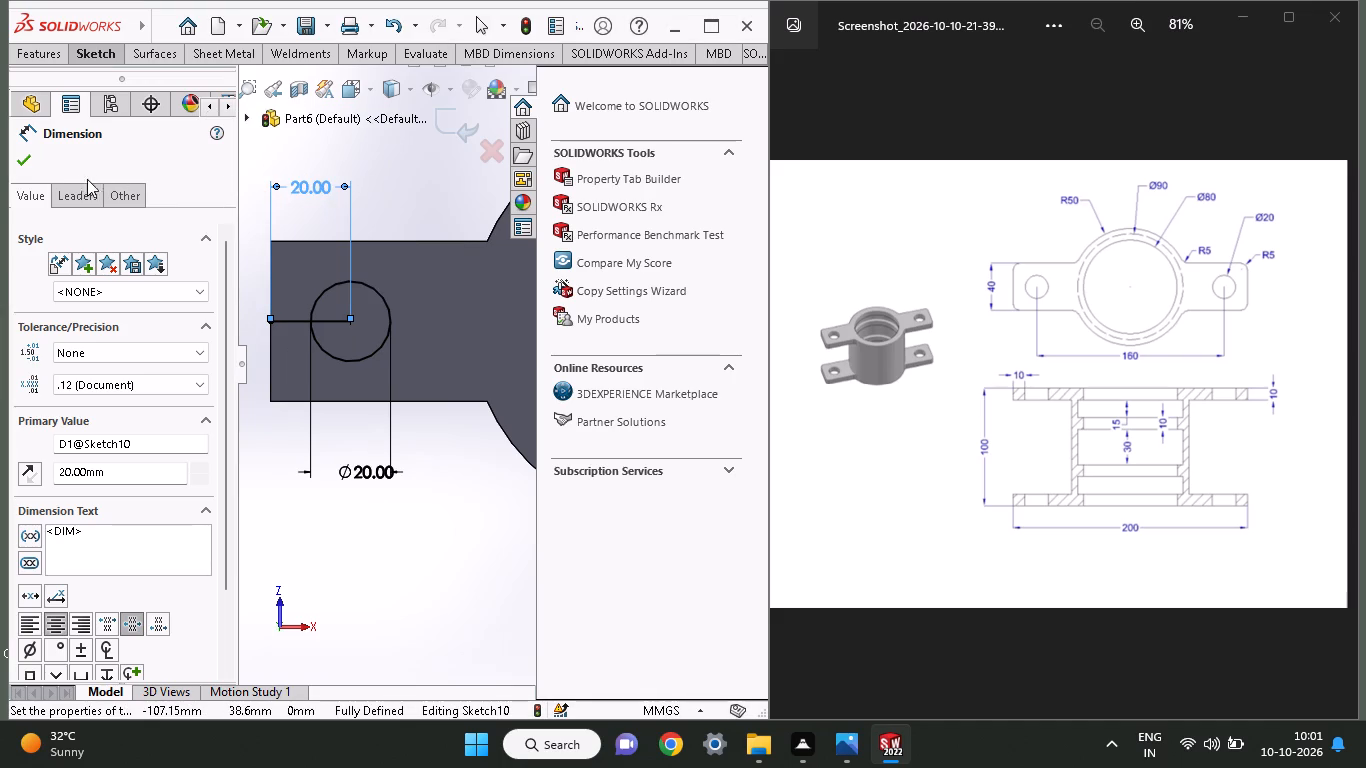
left_click(28, 158)
Power trim the part of the horizontal line between the ear's end edge and the circle.
left_click(100, 60)
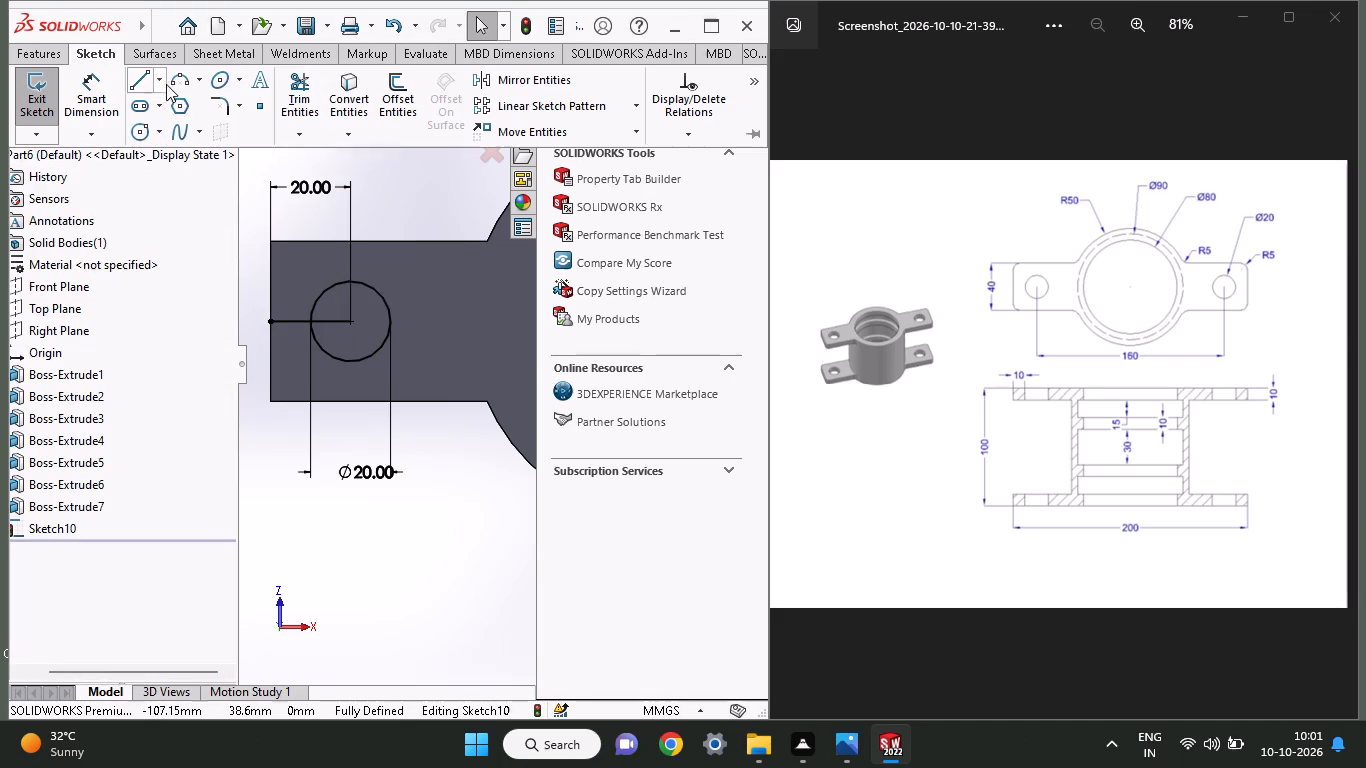
left_click(317, 97)
left_click_drag(305, 280, 307, 355)
left_click_drag(367, 307, 368, 349)
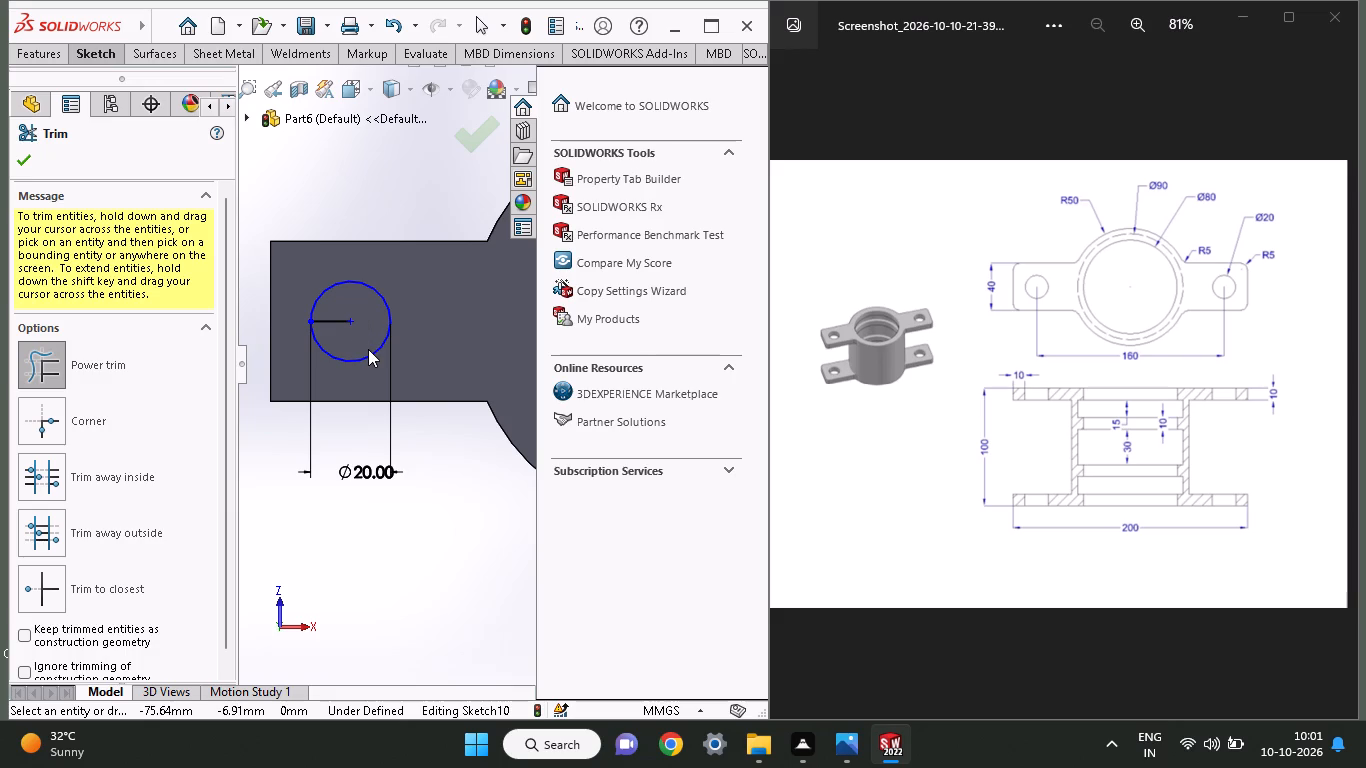
left_click(15, 156)
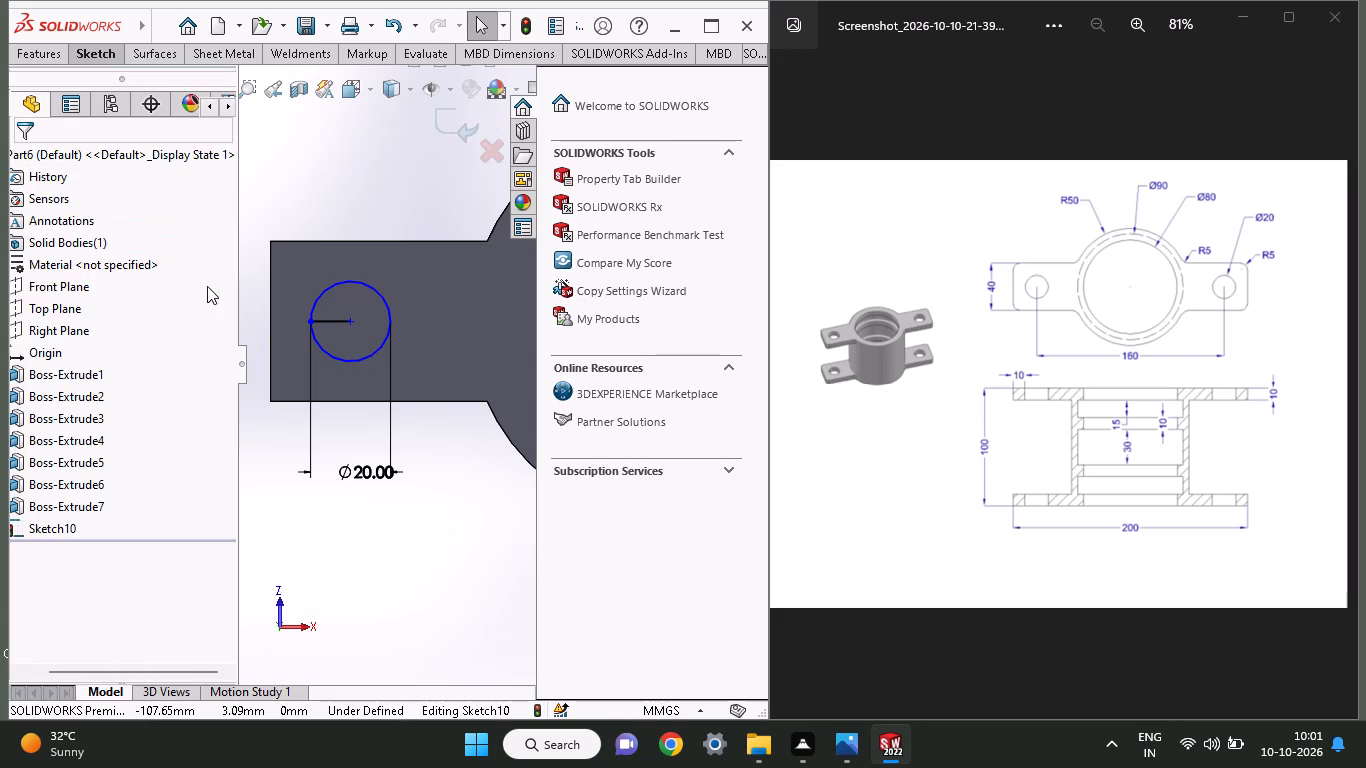
Cut-extrude the circle's region blind by 50 mm toward the opposite ear and blind by 35 mm in the second direction.
left_click(38, 50)
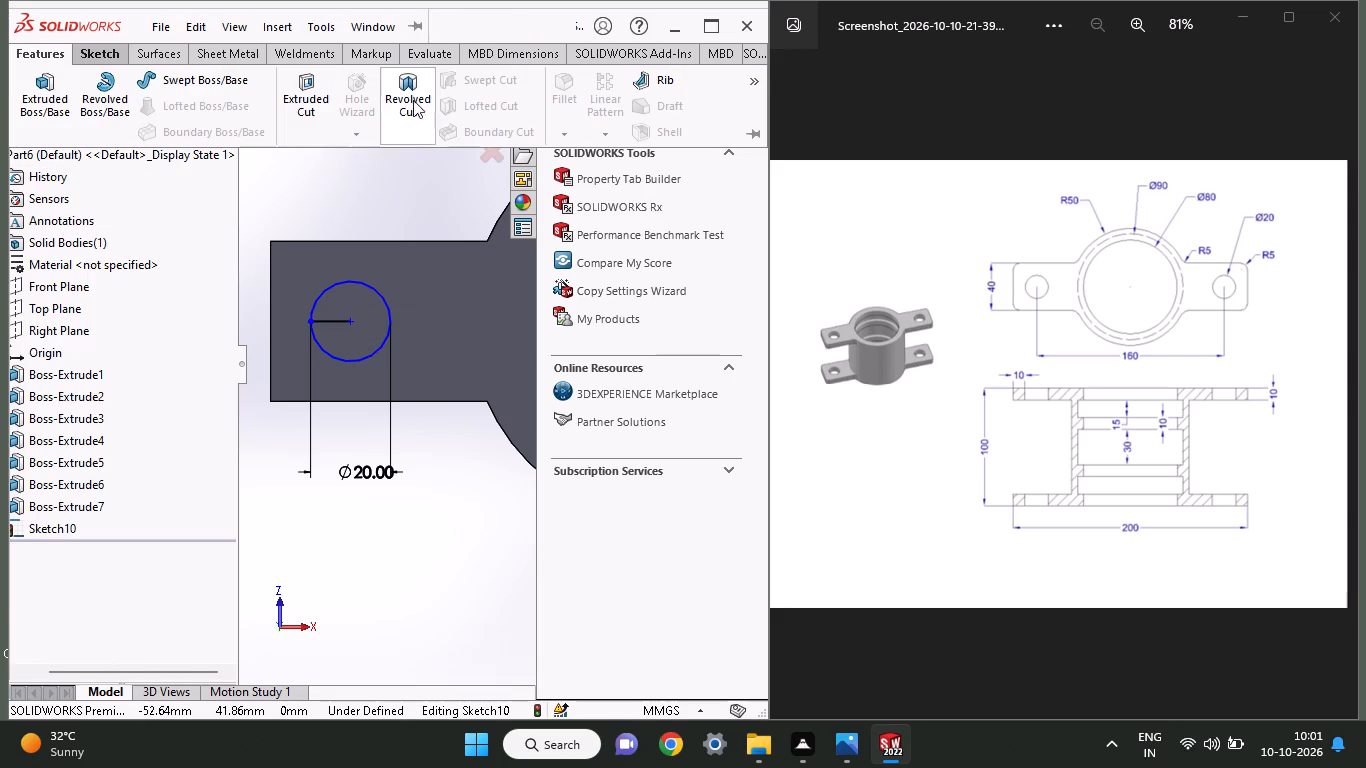
left_click(319, 103)
middle_click_drag(346, 395, 357, 329)
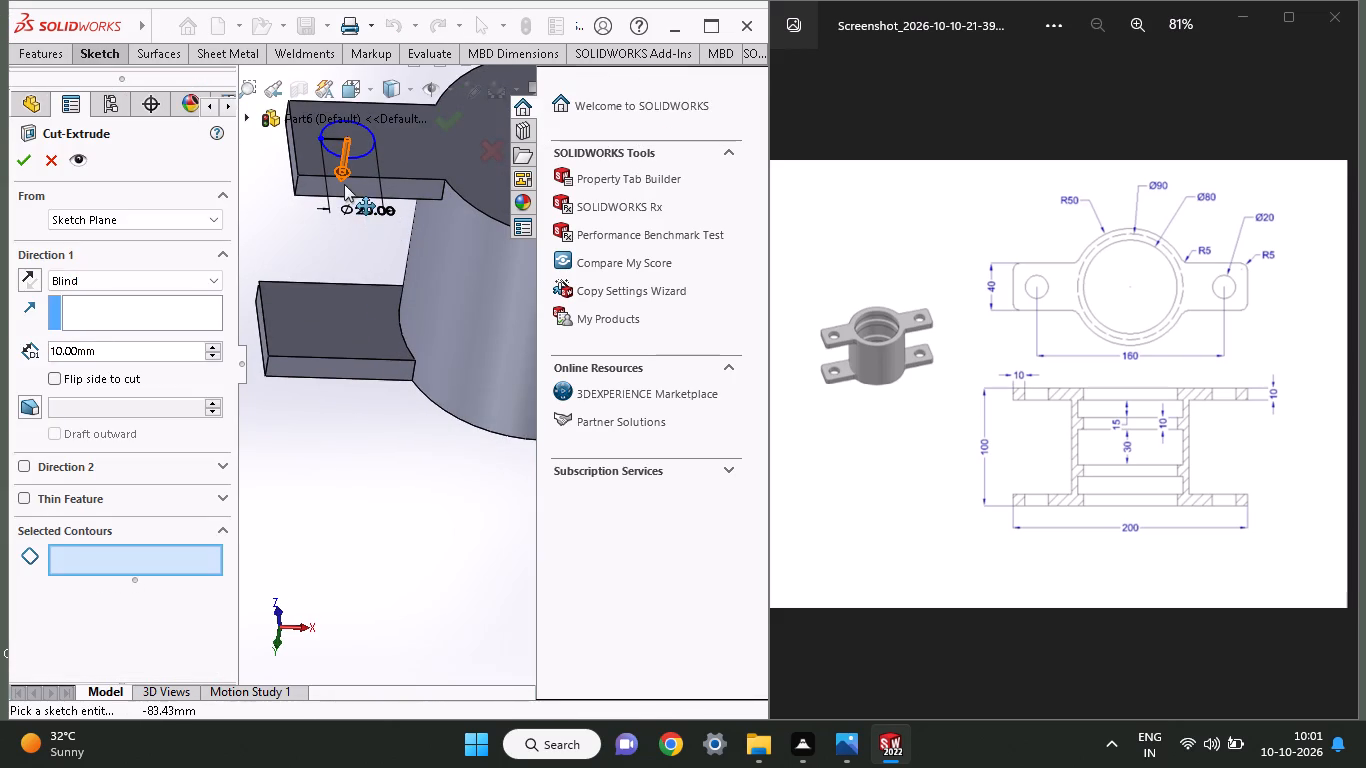
left_click_drag(344, 184, 344, 240)
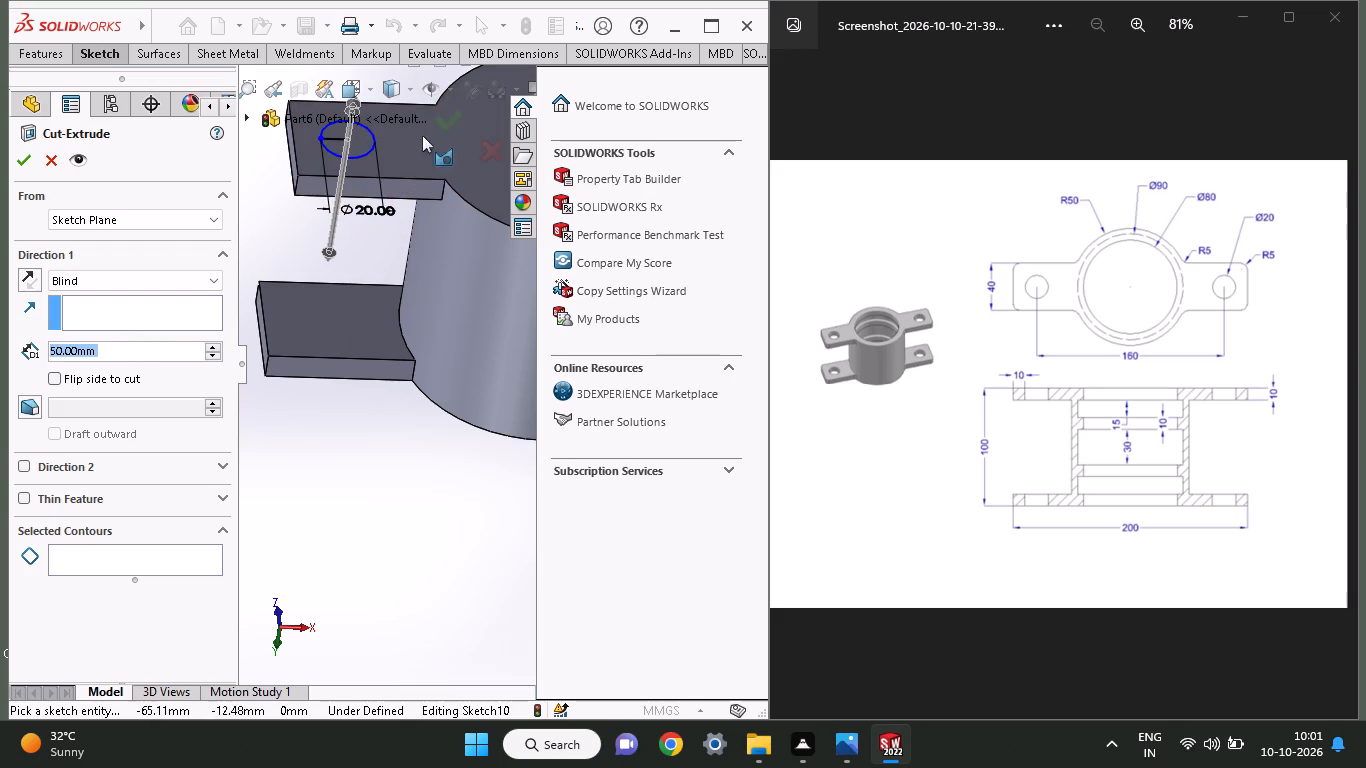
left_click(367, 144)
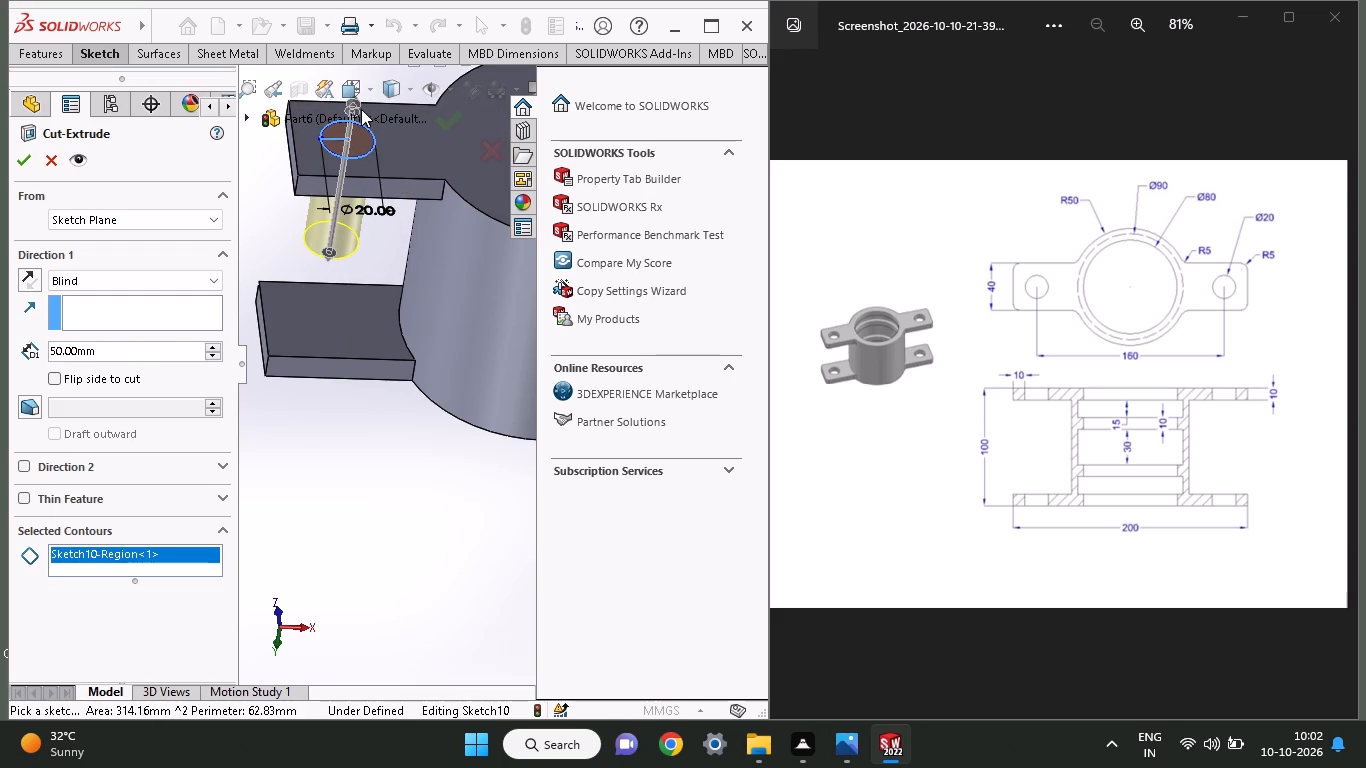
middle_click_drag(366, 146, 402, 307)
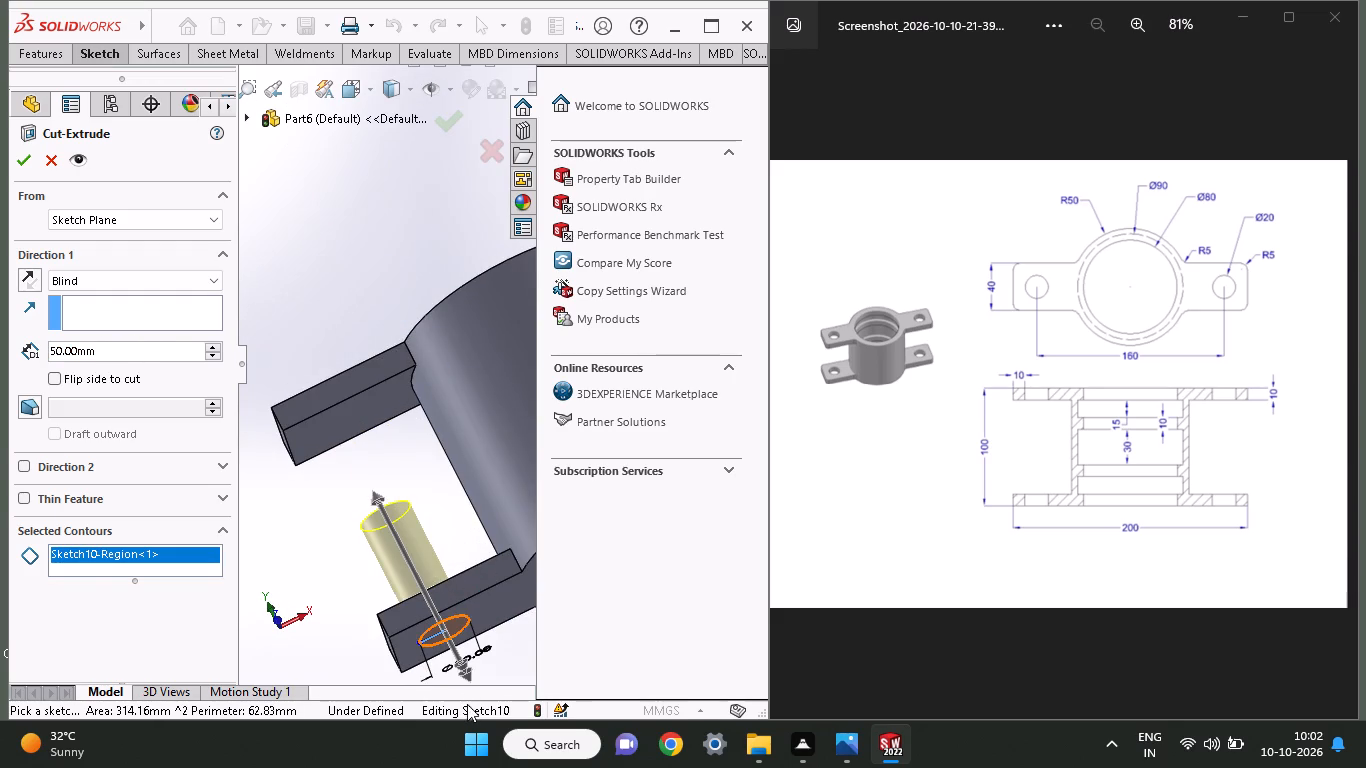
left_click_drag(467, 678, 496, 706)
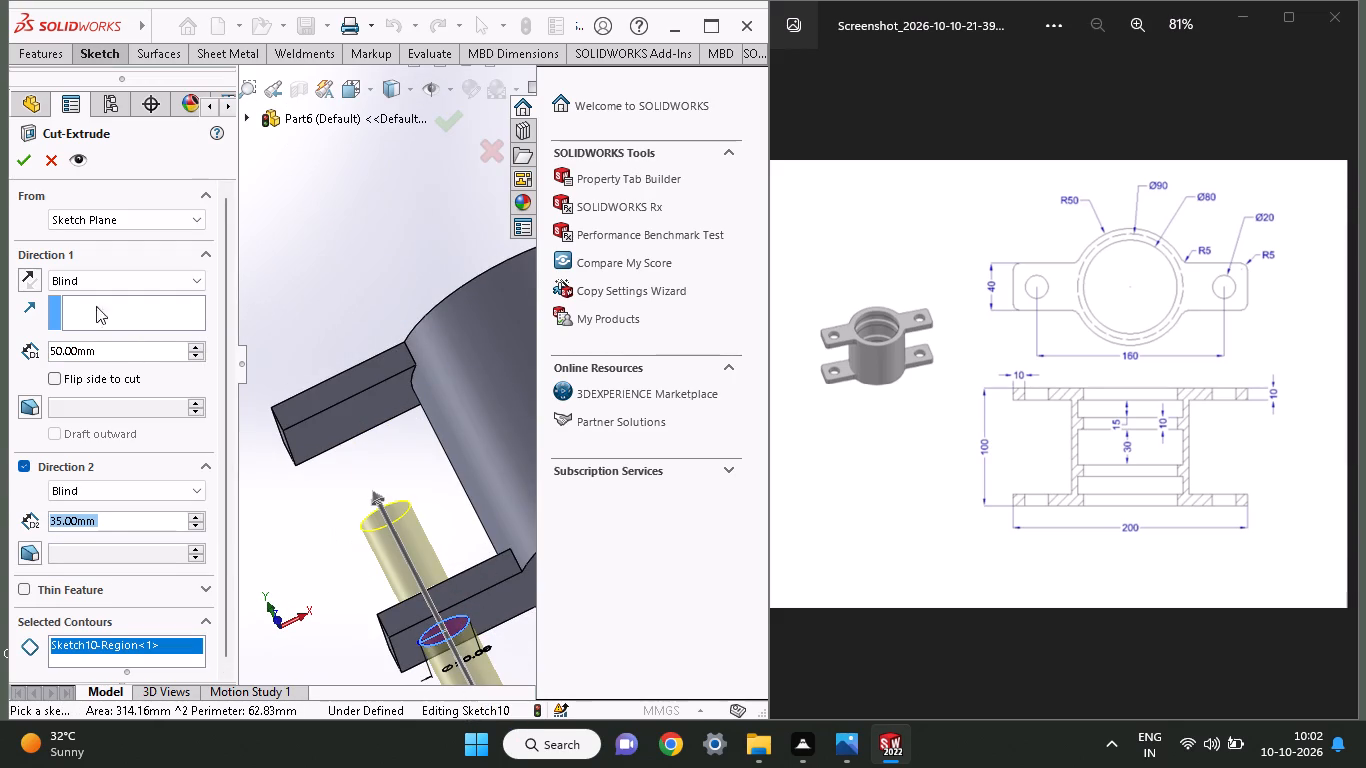
left_click(20, 154)
middle_click_drag(395, 557, 395, 520)
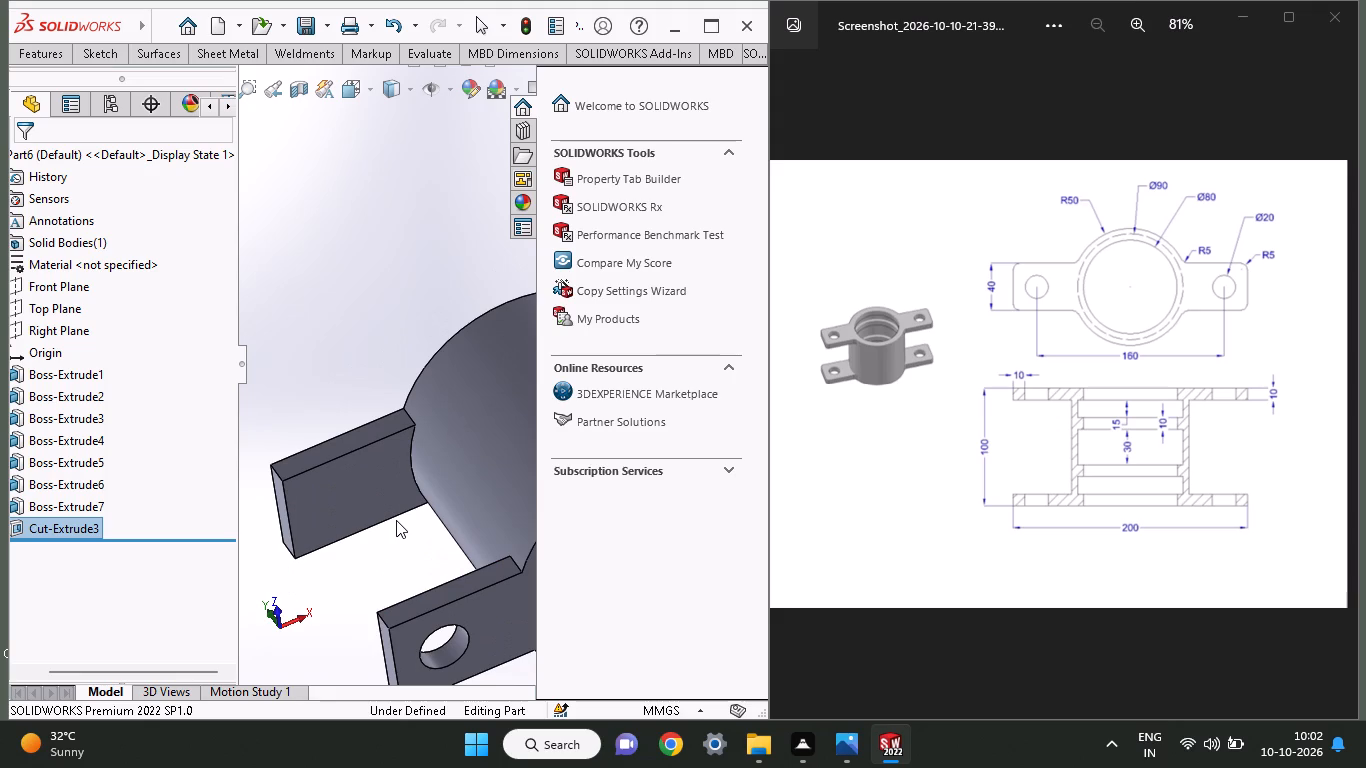
Sketch a circle of 10 mm radius on the uncut ear's inner face, concentric with and matching the existing hole in the opposite ear.
left_click(372, 494)
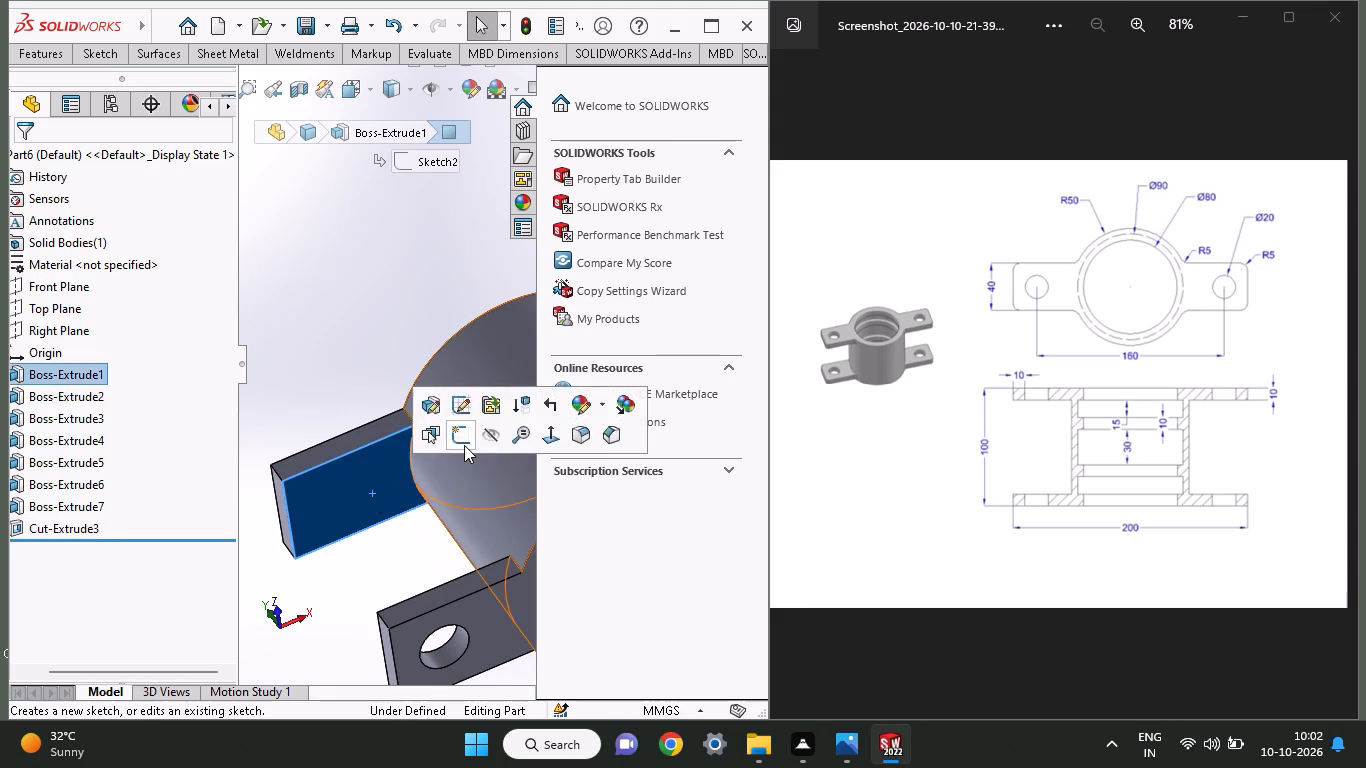
left_click(464, 445)
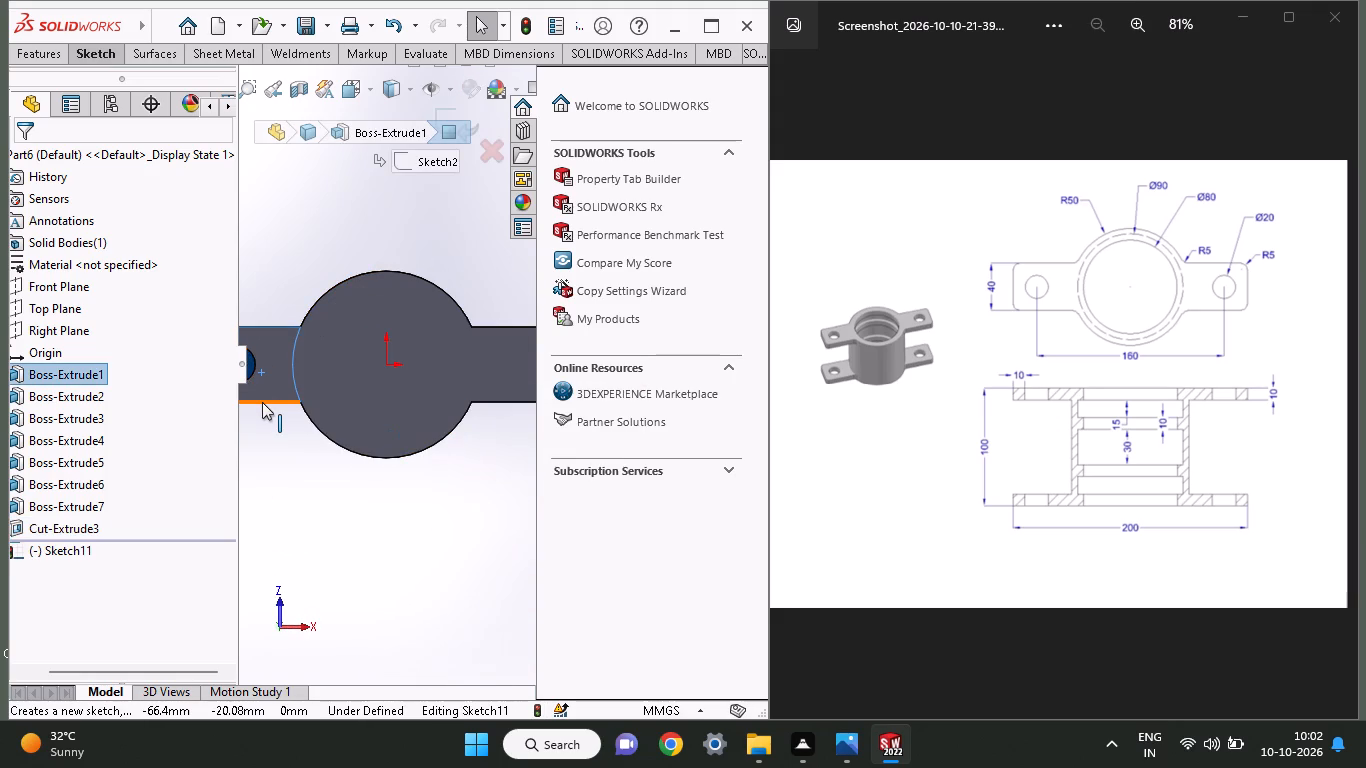
scroll(262, 402, "up", 2, "ctrl")
scroll(262, 402, "down", 2, "ctrl")
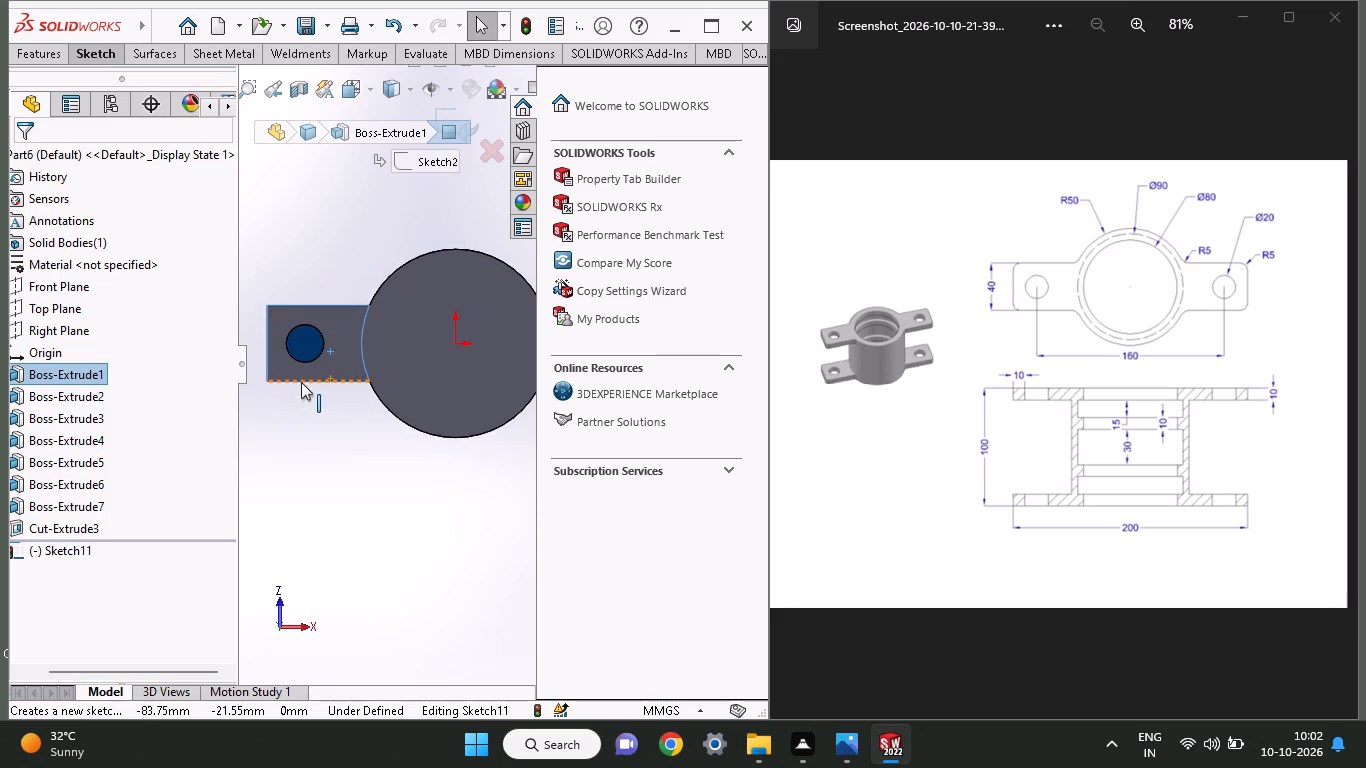
scroll(313, 367, "down", 6, "ctrl")
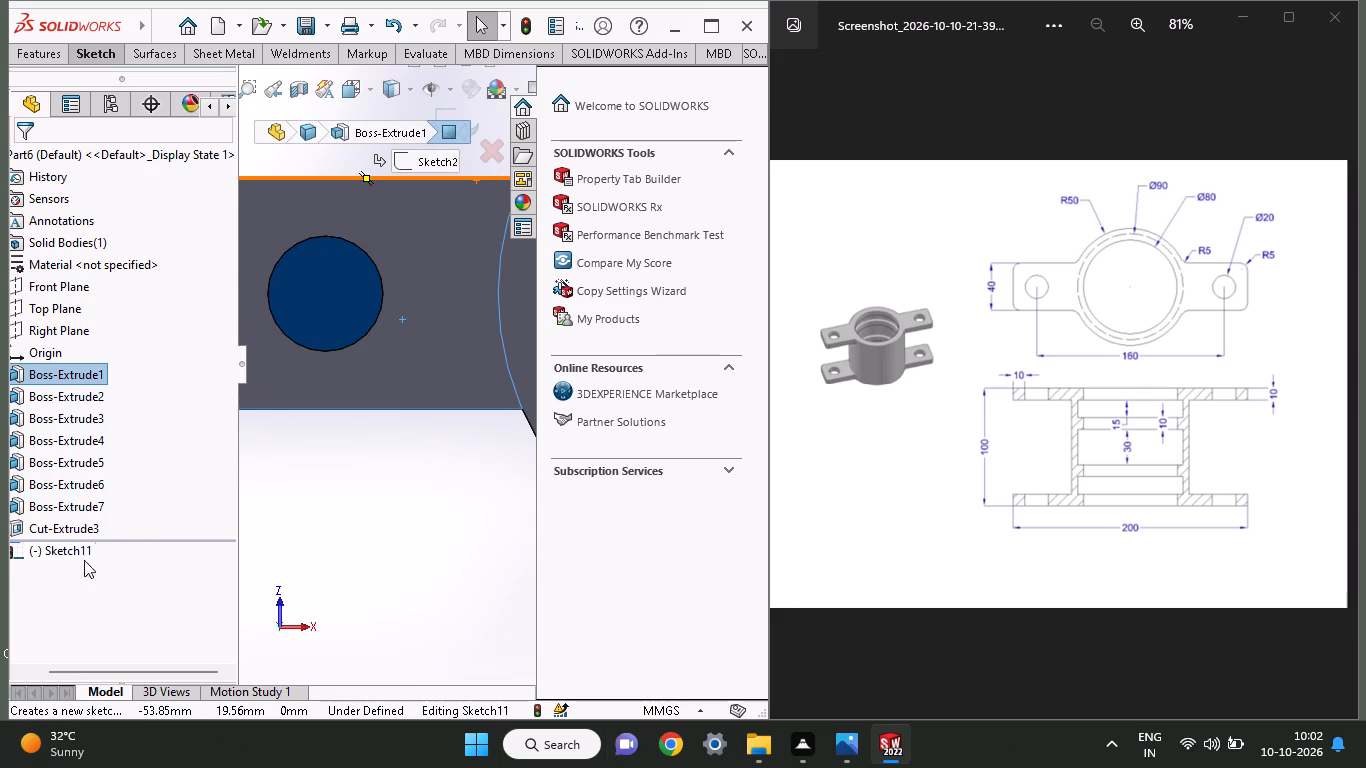
left_click(106, 53)
left_click(134, 136)
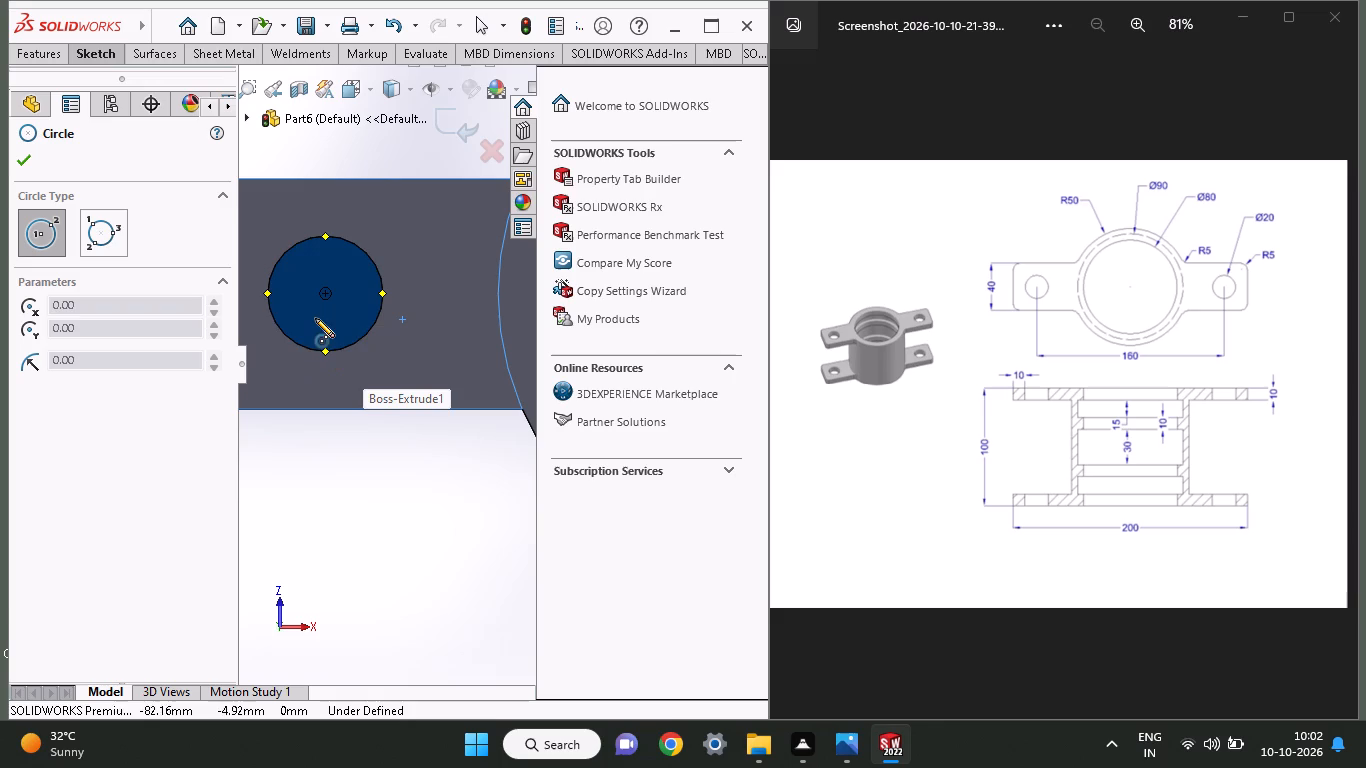
left_click(328, 292)
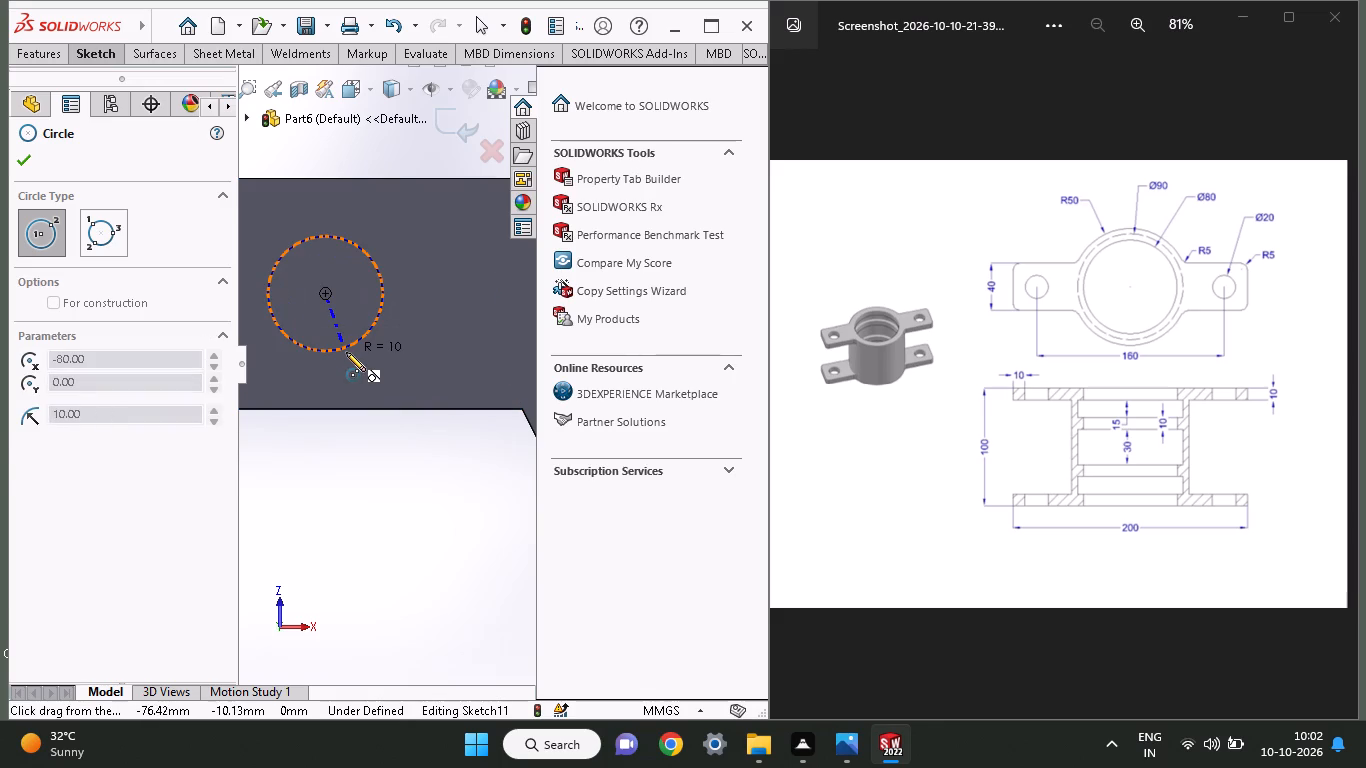
left_click(346, 352)
Cut-extrude the circle through the ear, blind by 50 mm in both directions.
left_click(29, 55)
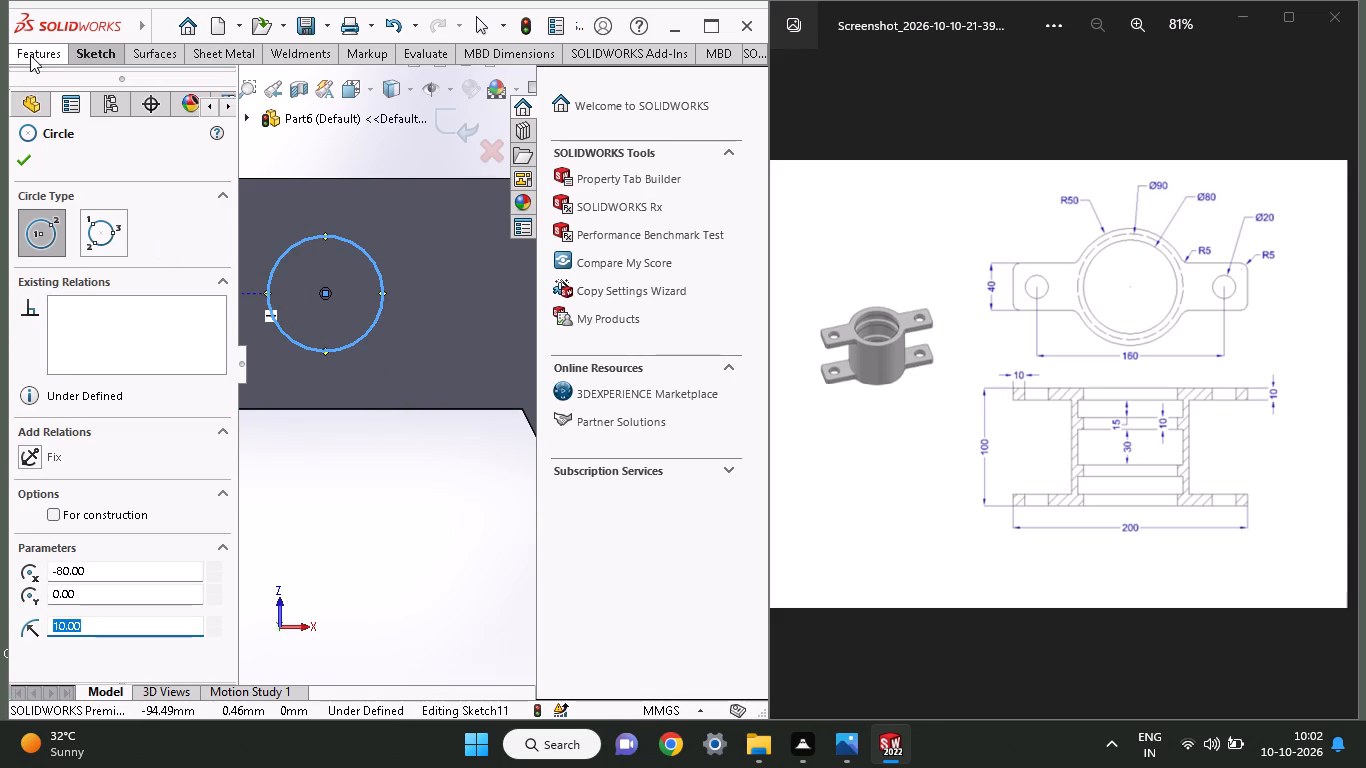
left_click(299, 118)
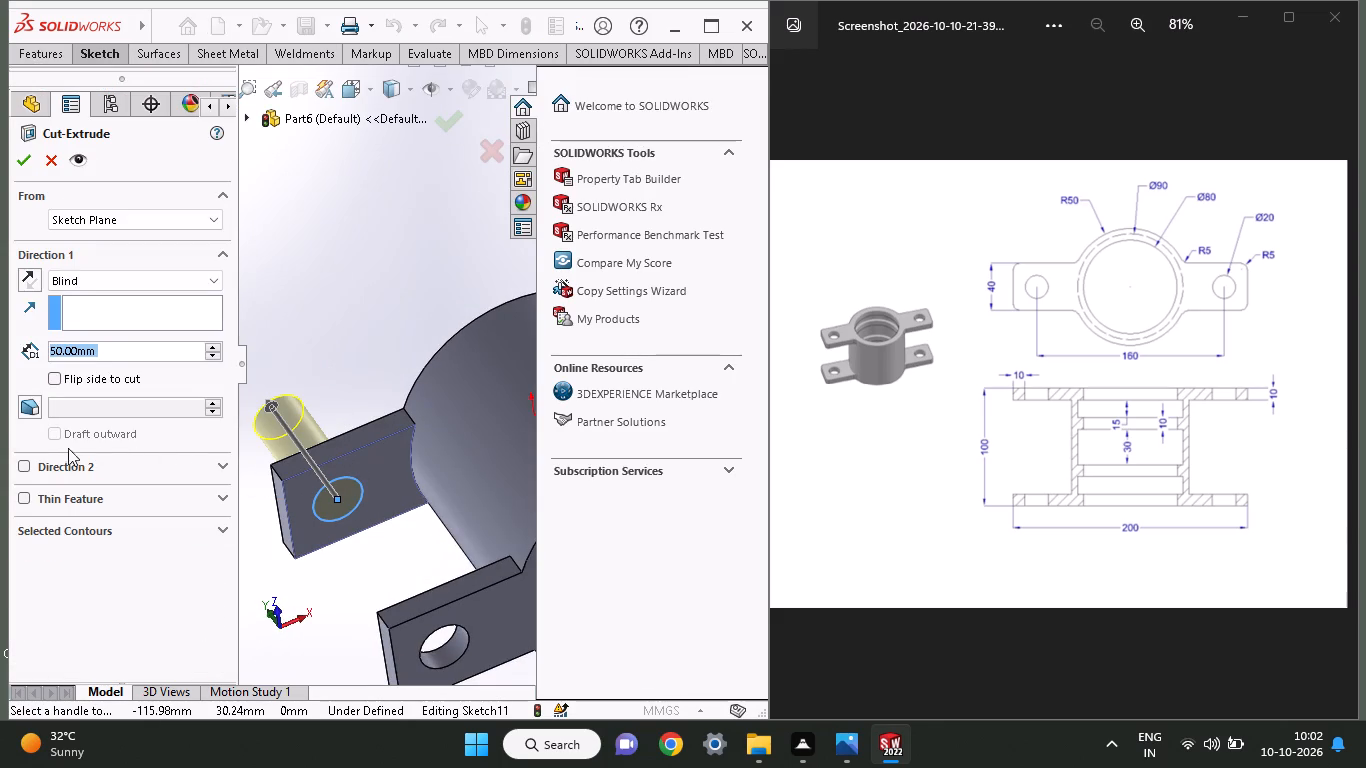
left_click(22, 465)
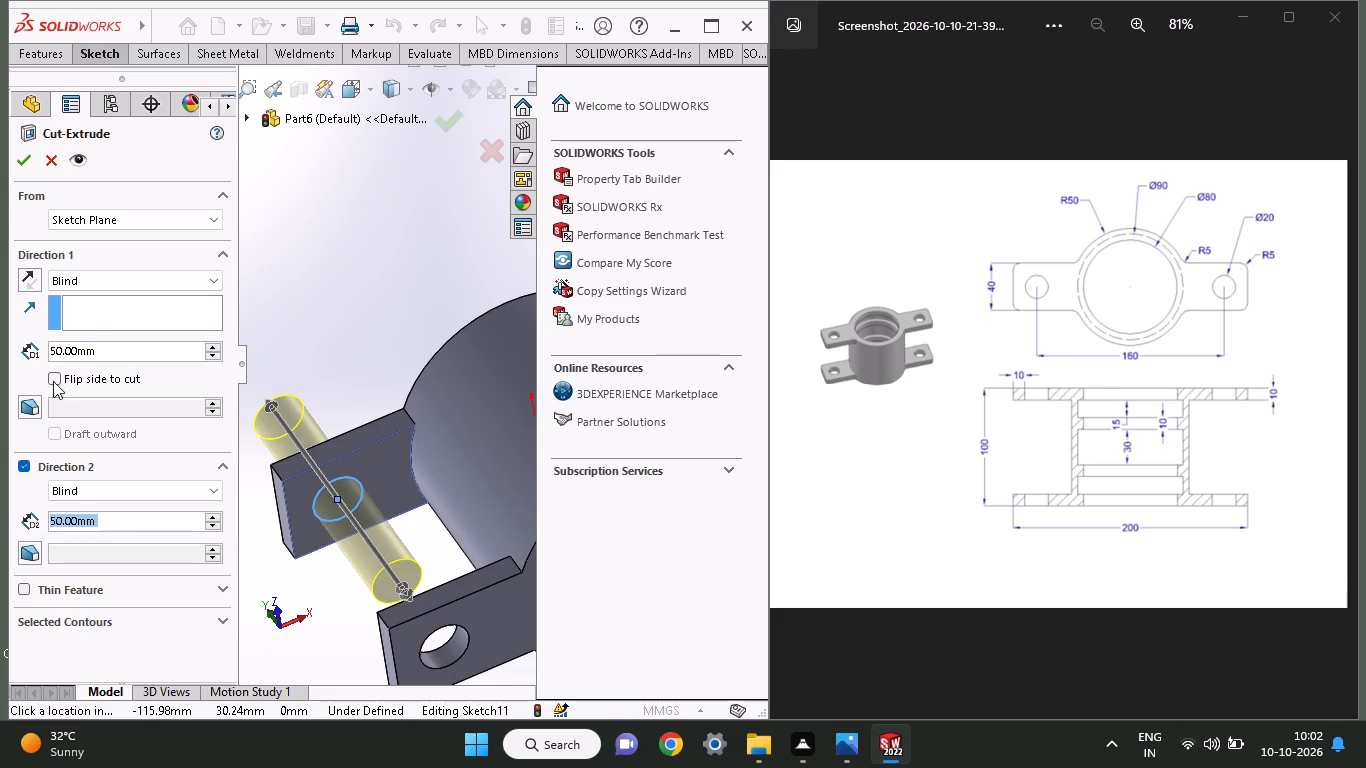
left_click(35, 167)
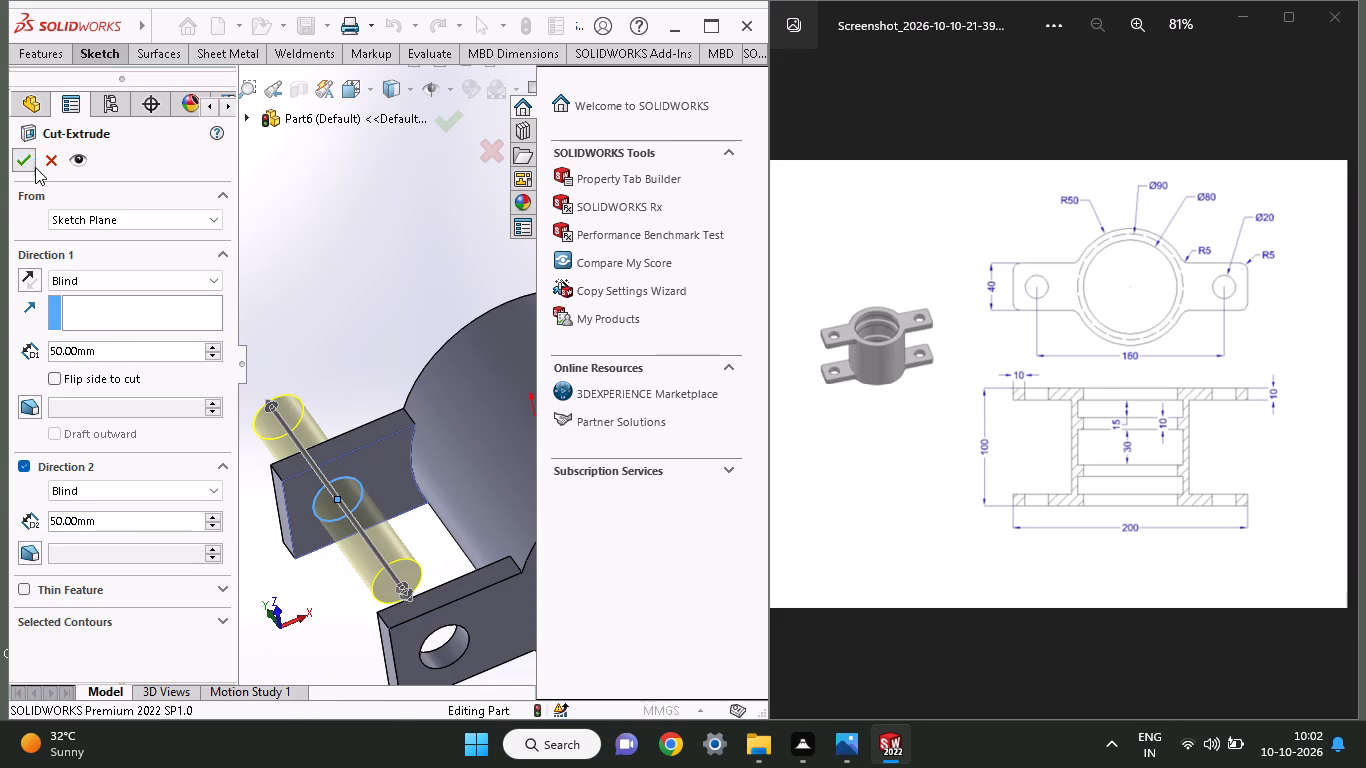
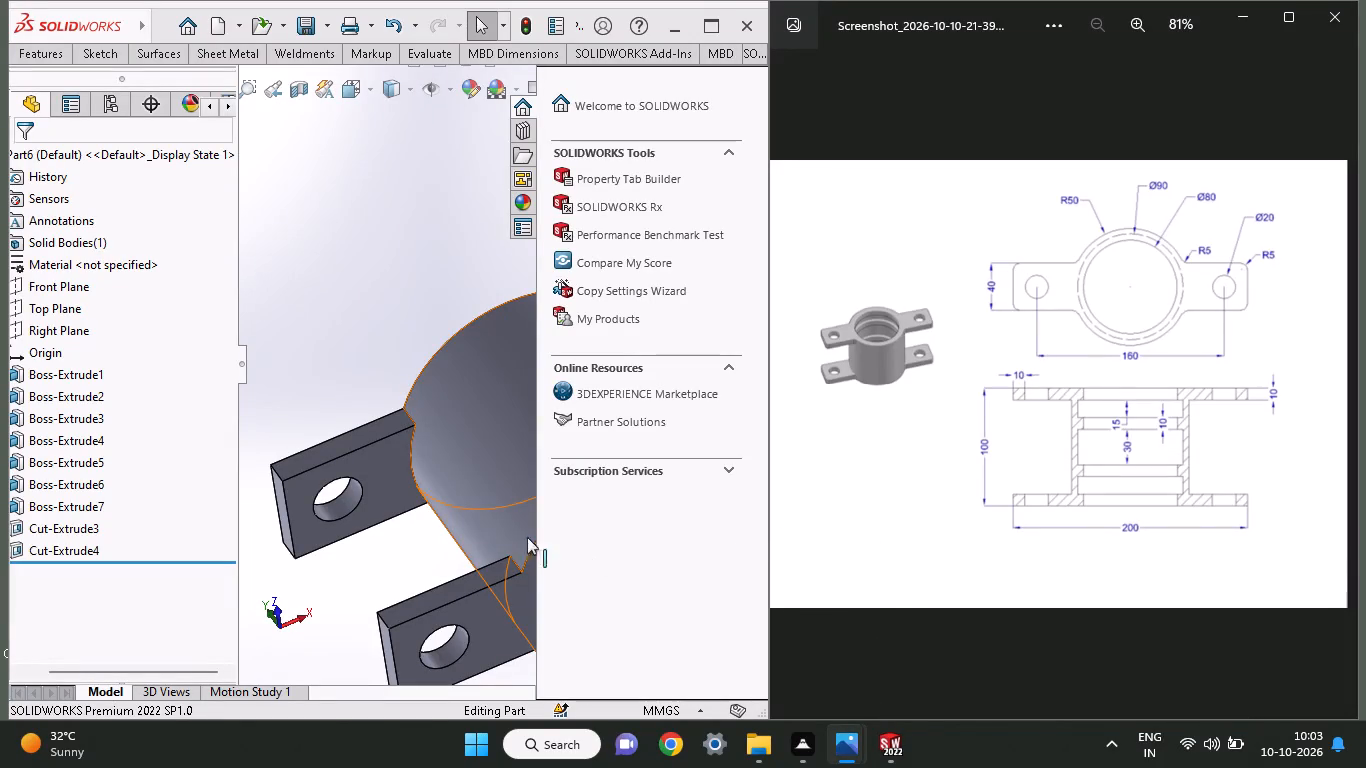
Sketch a circle of about 7.2 mm radius on the flange's outer face, on the uncut ear, about 77 mm from the origin along its centreline.
scroll(390, 534, "up", 1)
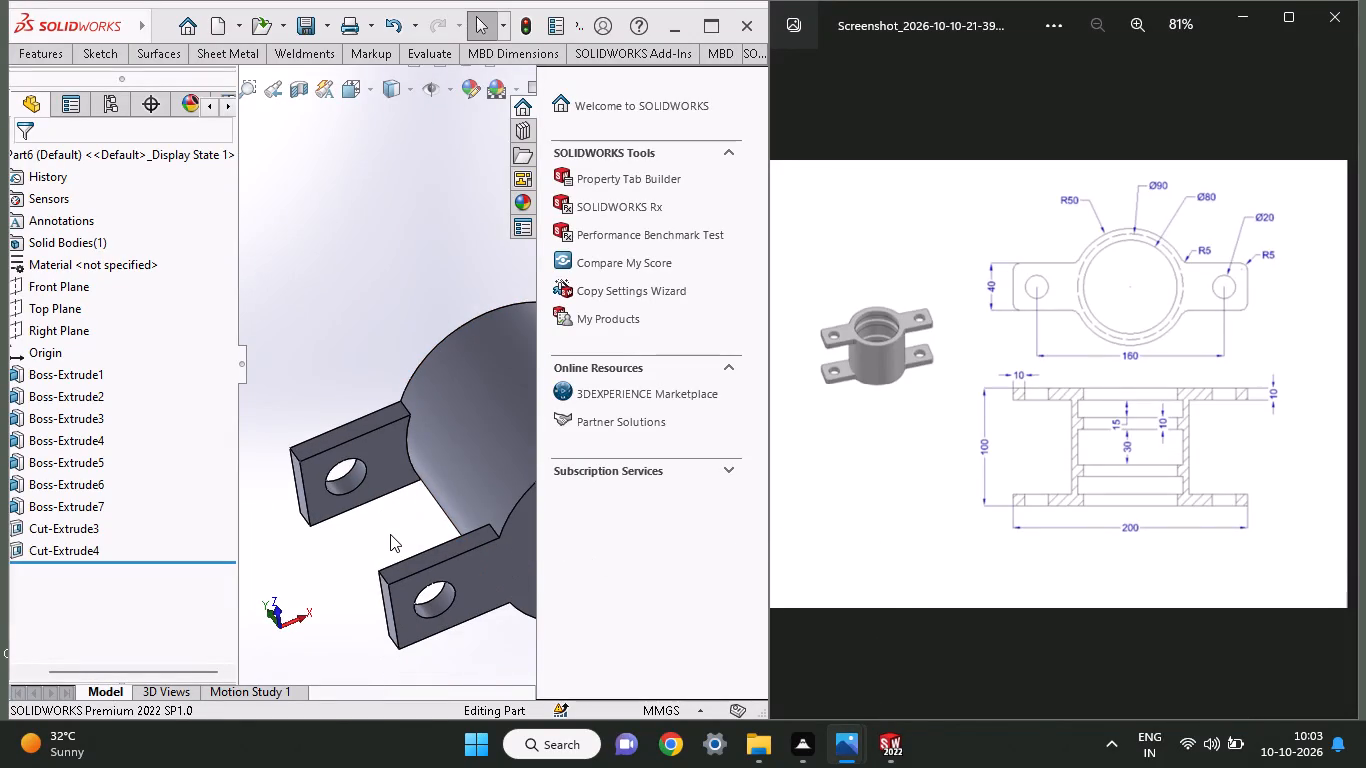
scroll(390, 534, "up", 8, "ctrl")
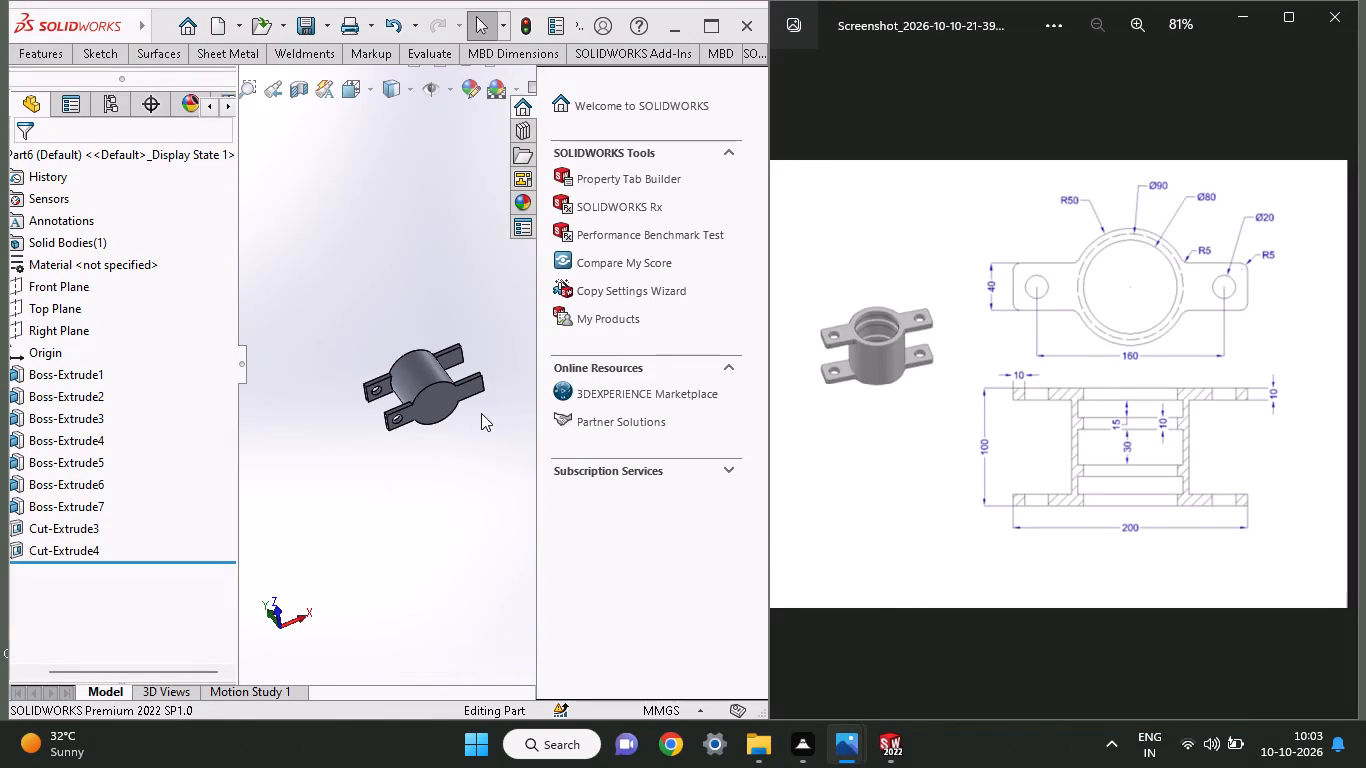
scroll(481, 413, "down", 4, "ctrl")
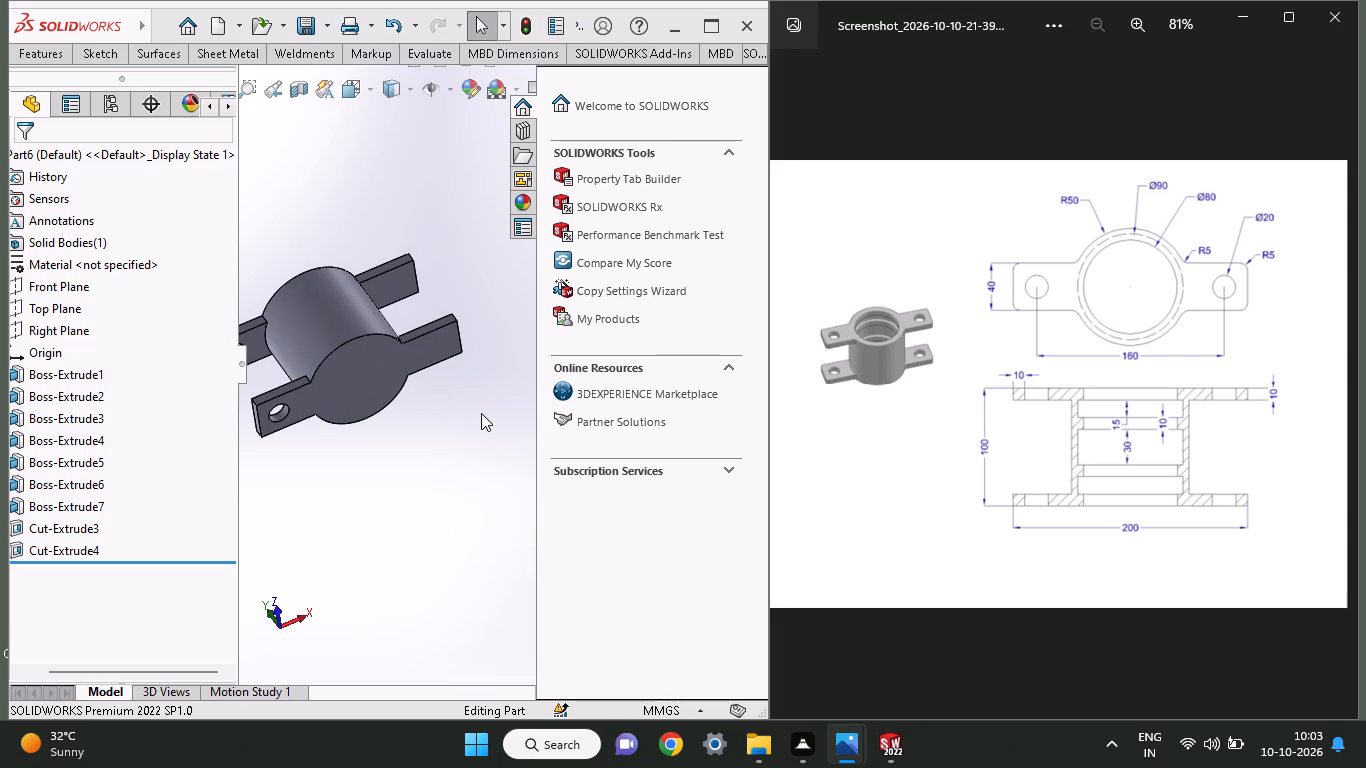
left_click(418, 357)
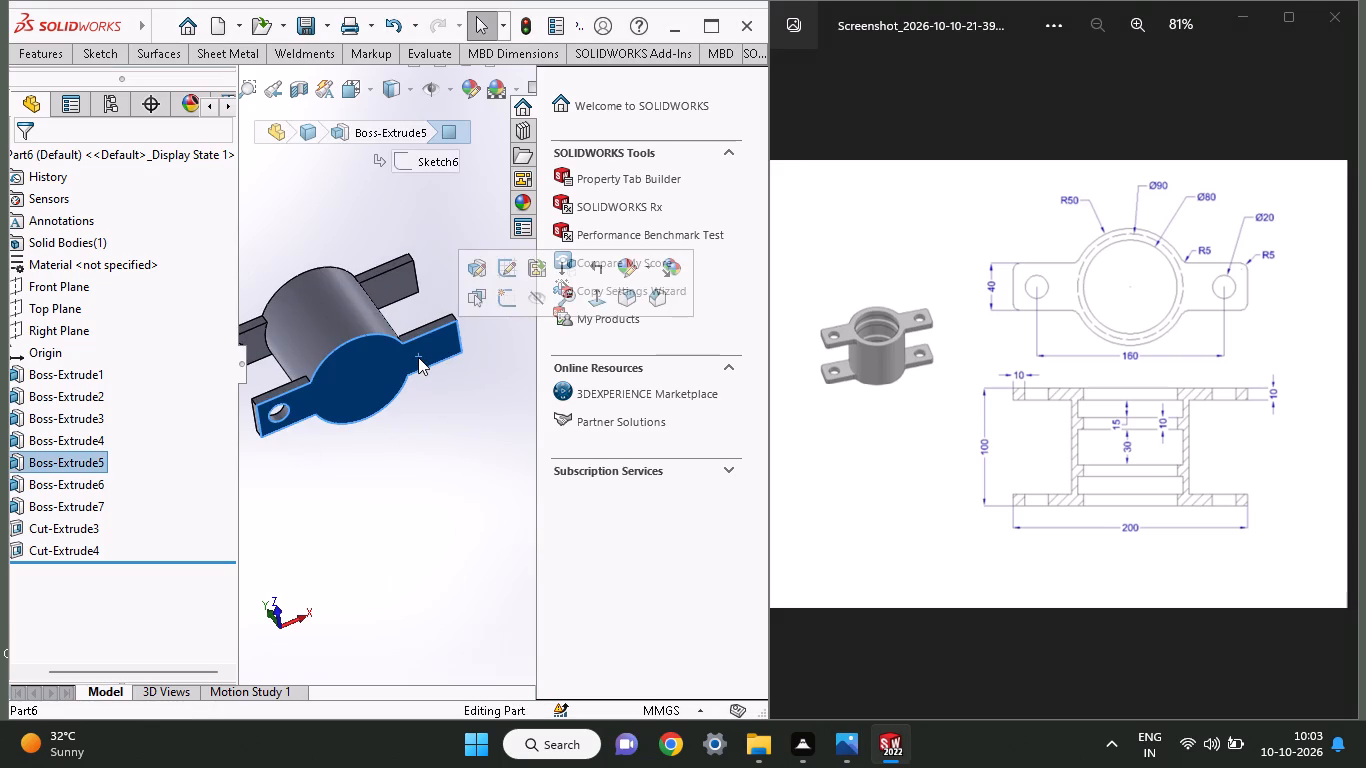
left_click(497, 303)
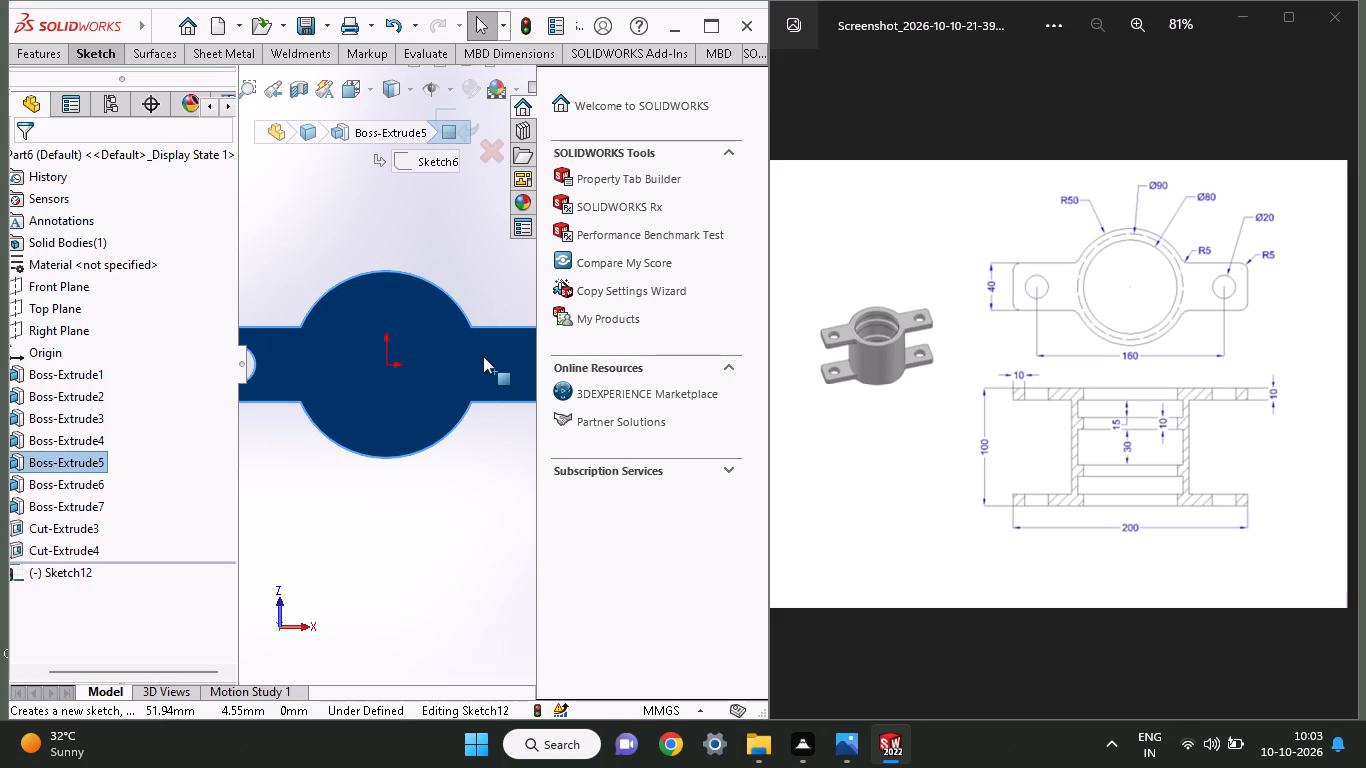
scroll(483, 356, "up", 3, "ctrl")
scroll(483, 356, "down", 3, "ctrl")
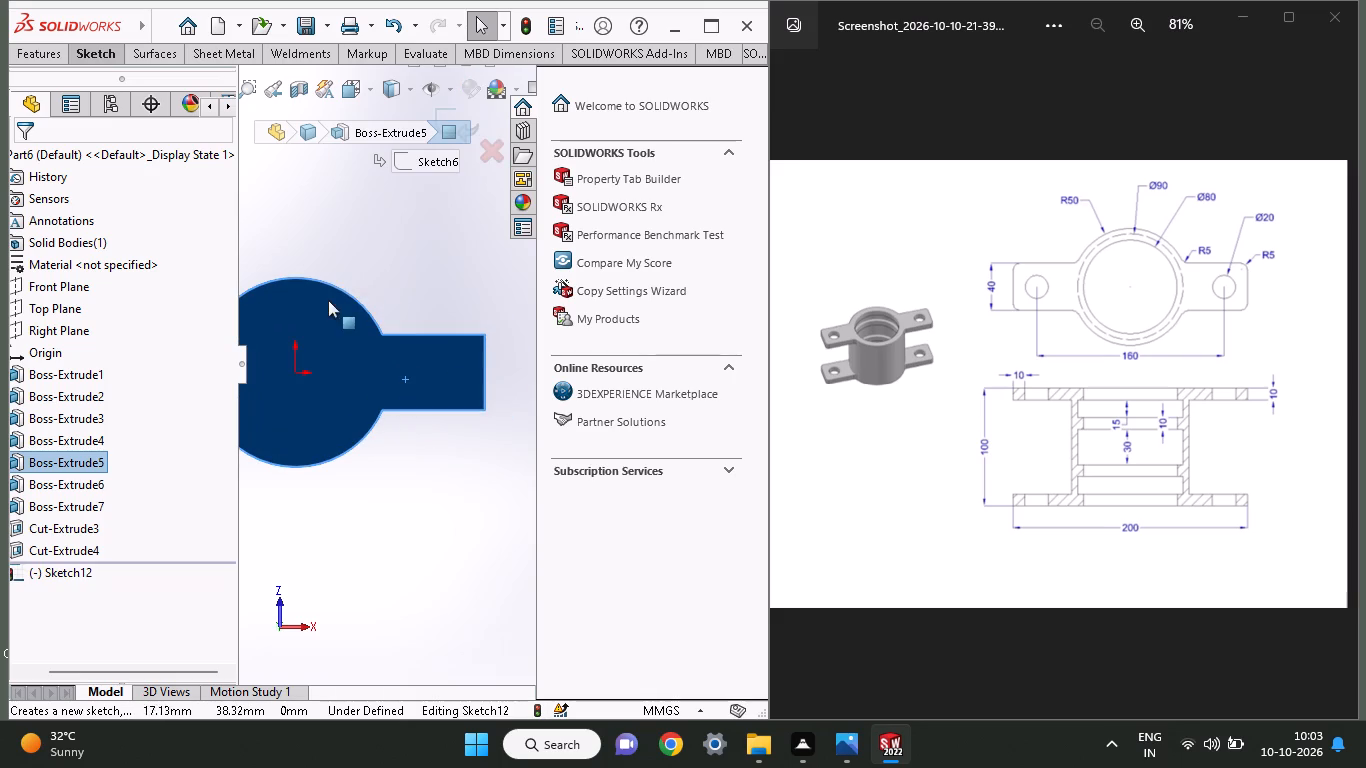
left_click(99, 51)
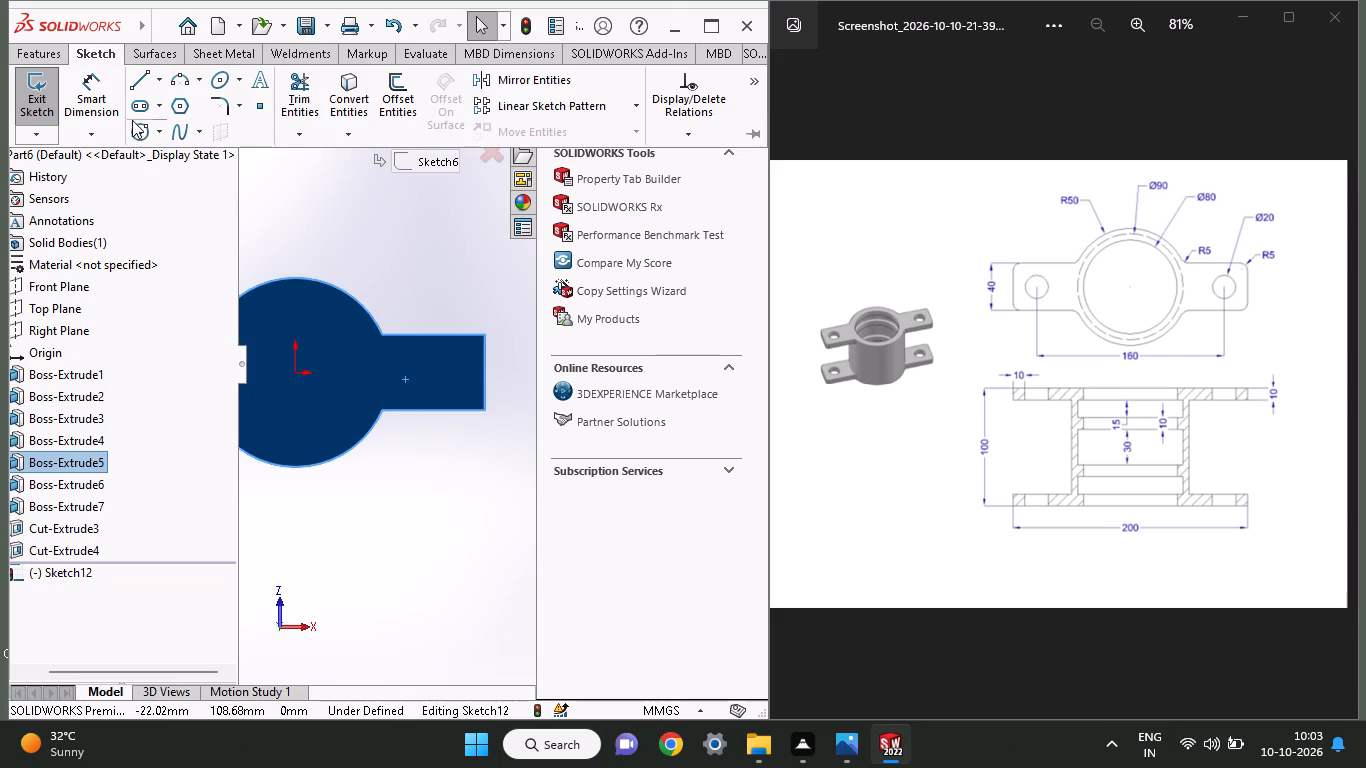
left_click(133, 124)
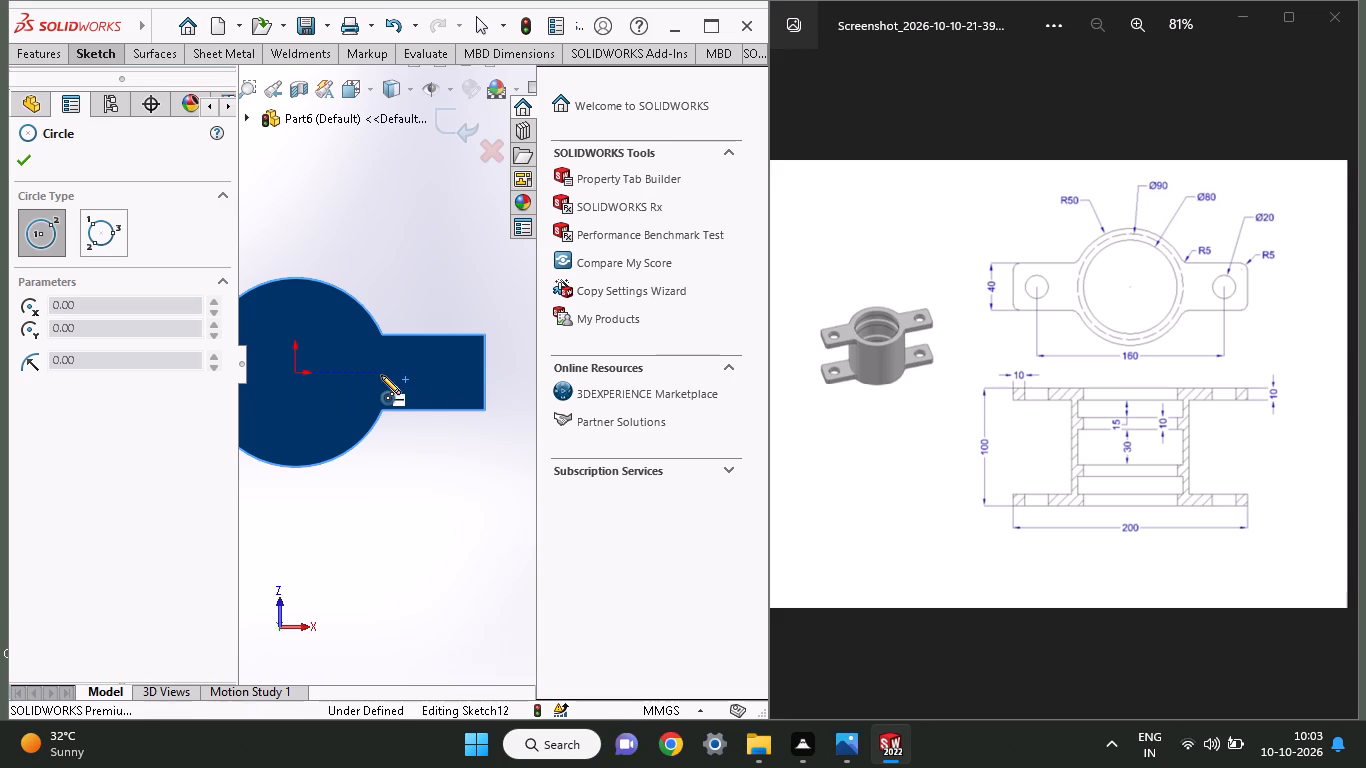
left_click(442, 375)
left_click(446, 386)
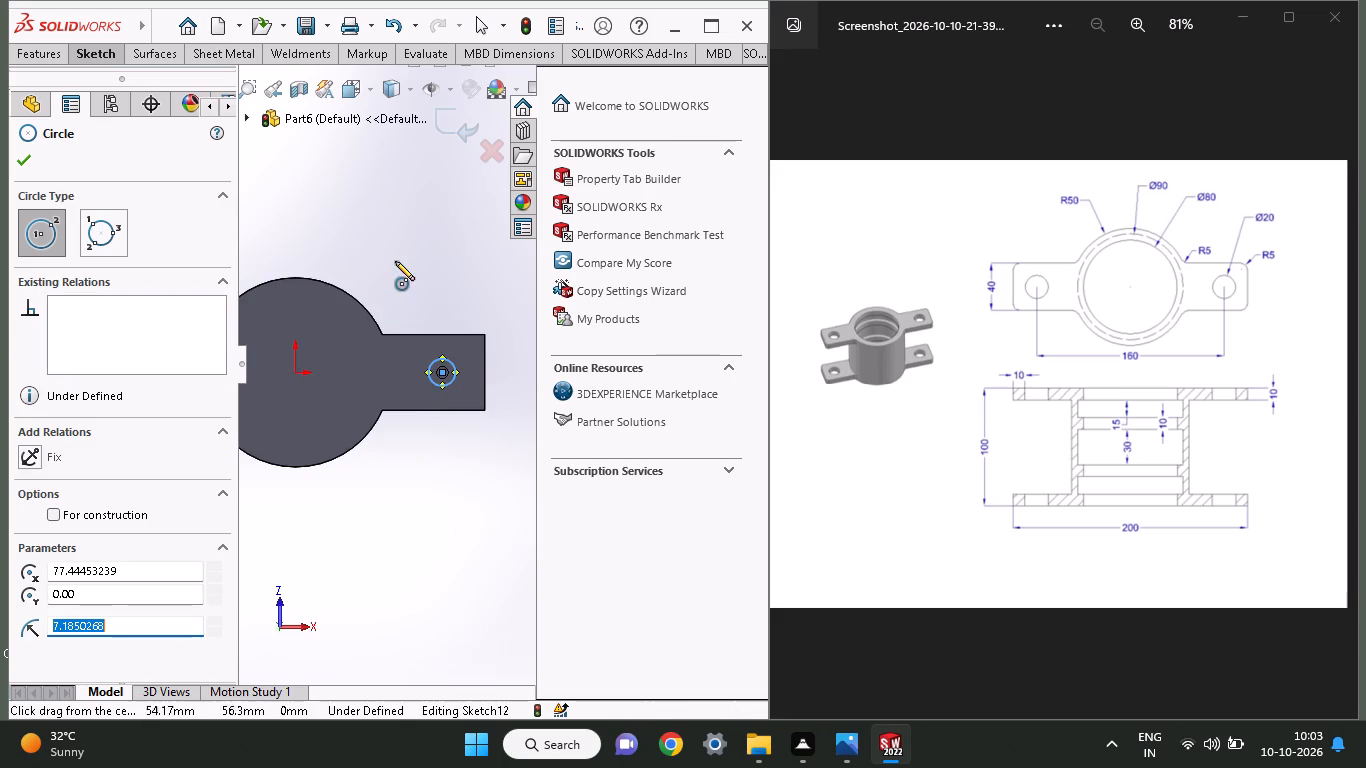
Dimension the circle's diameter as 20 mm.
left_click(112, 58)
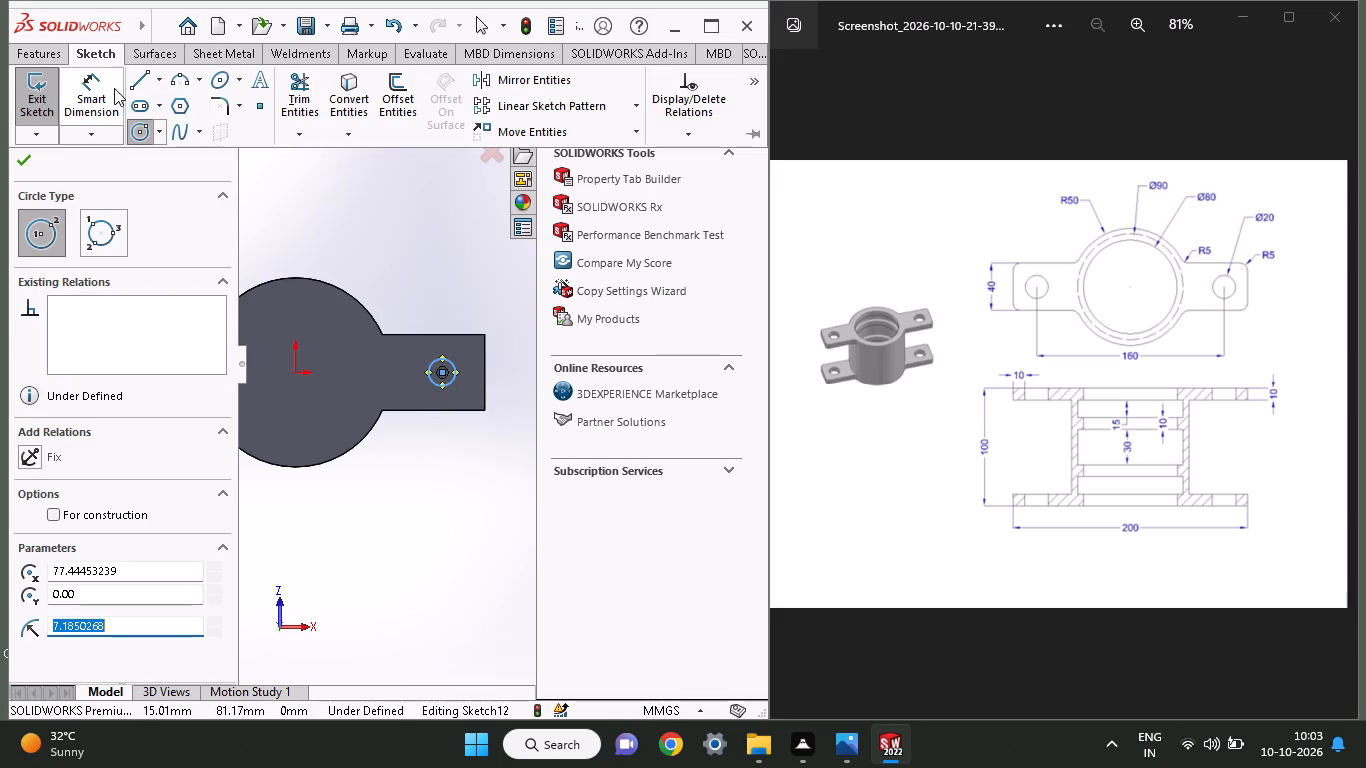
left_click(114, 88)
left_click(445, 387)
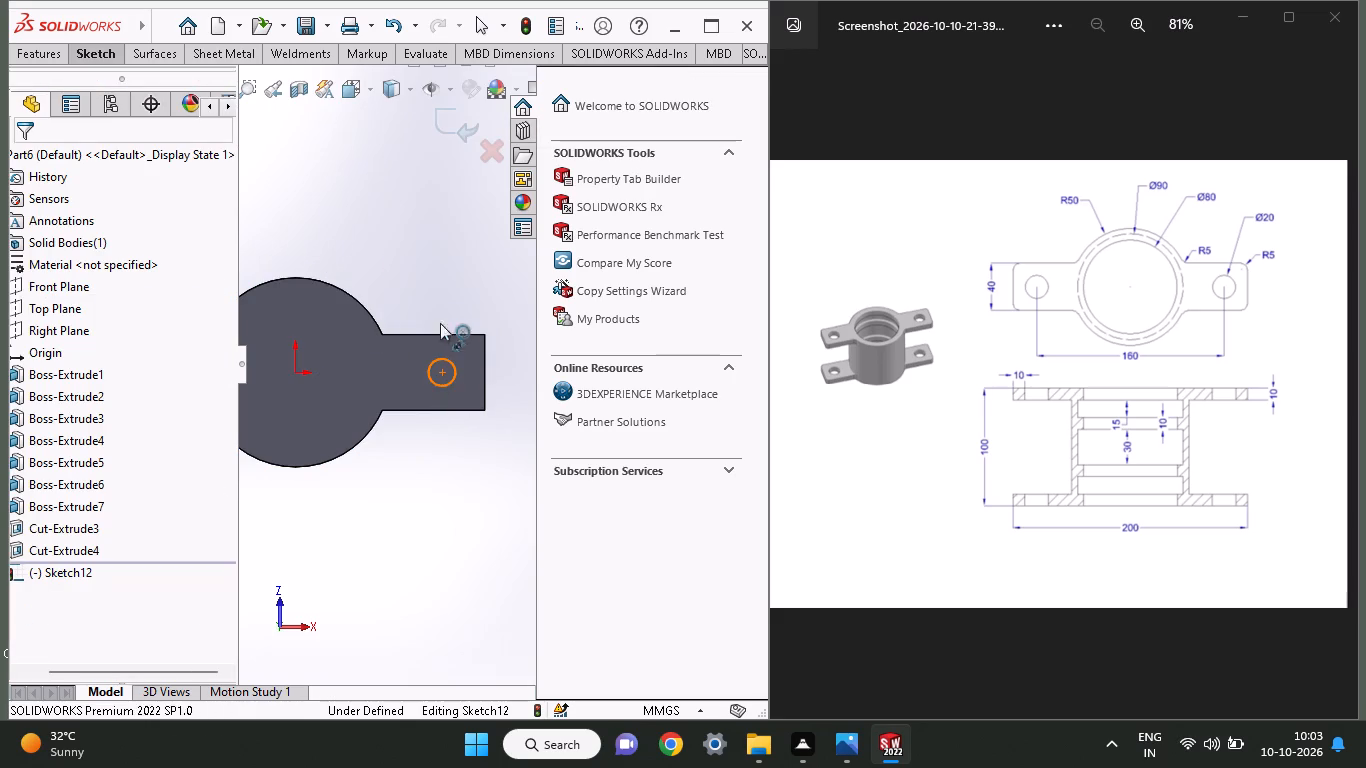
left_click(432, 297)
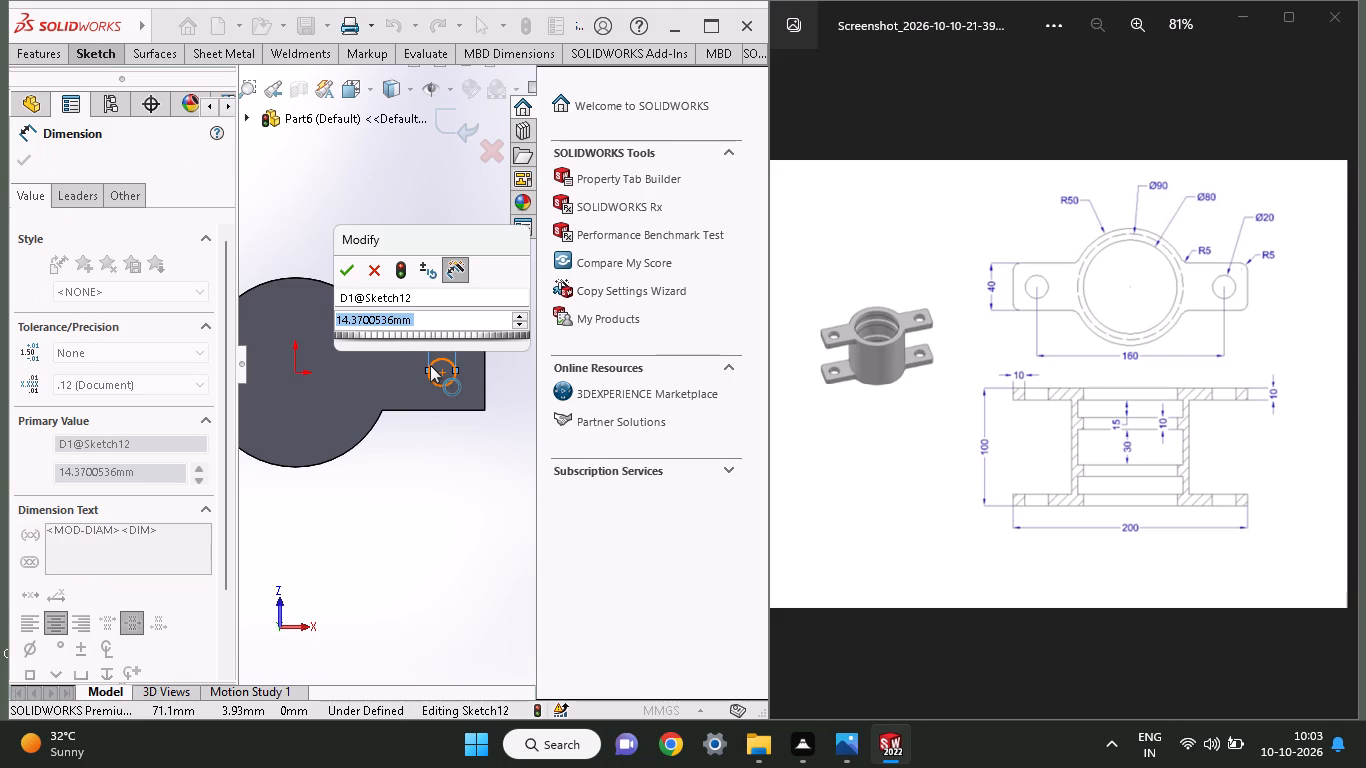
key("2")
key("0")
key("Return")
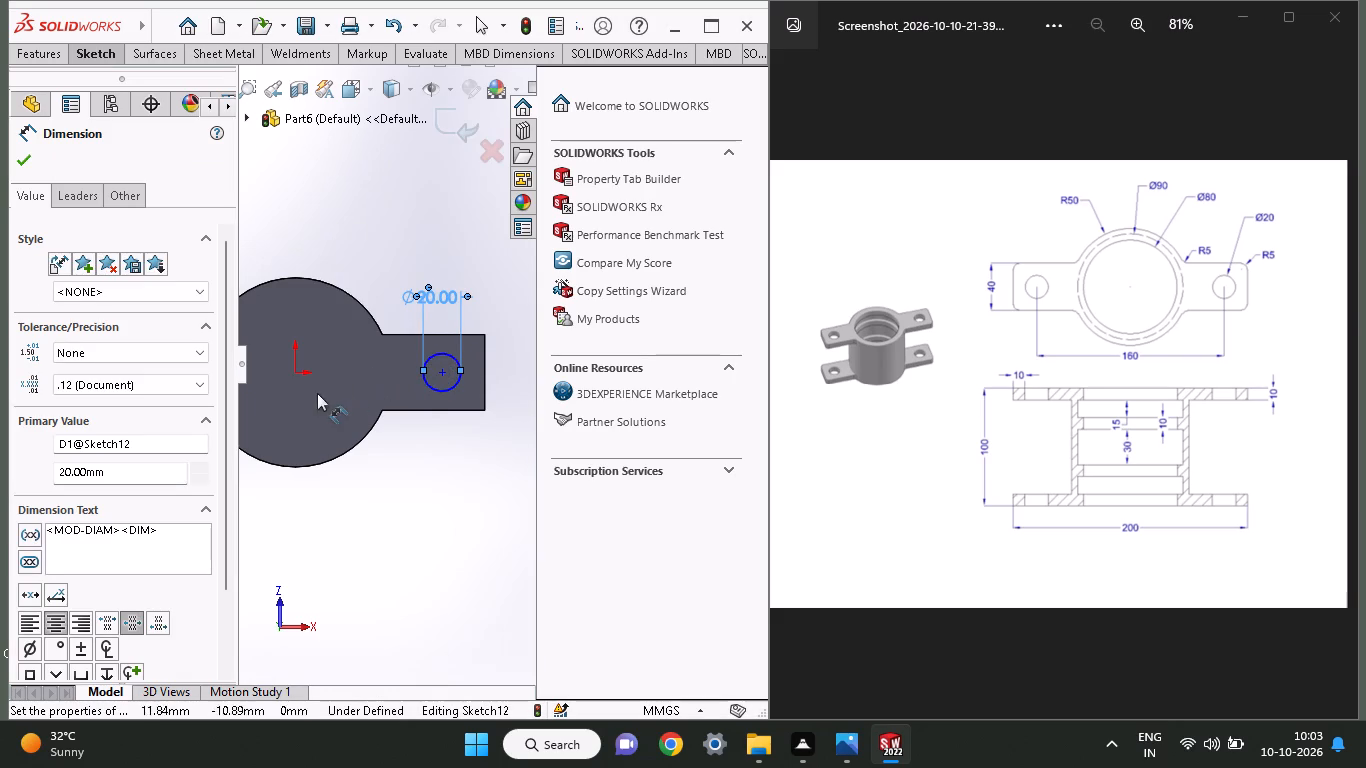
Dimension the horizontal distance from the origin to the circle's centre as 75 mm.
left_click(293, 370)
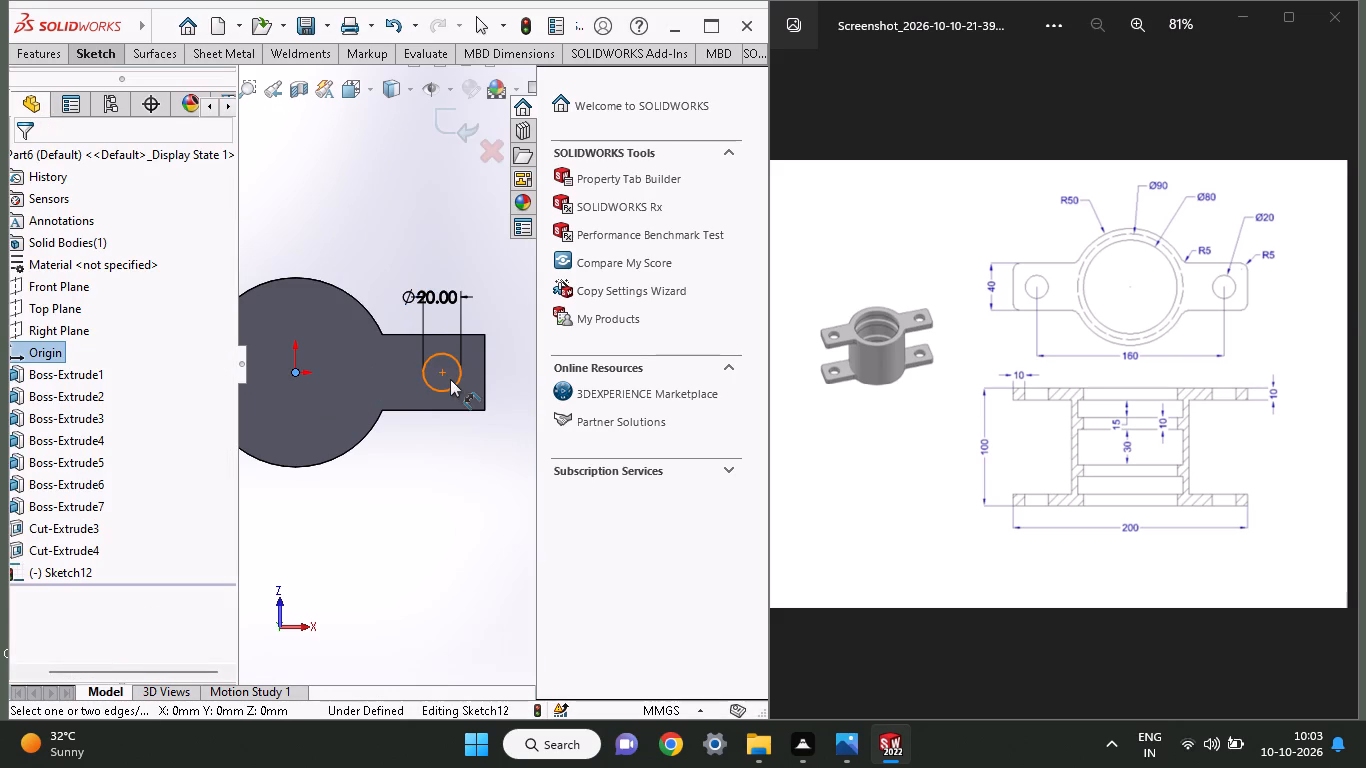
left_click(443, 374)
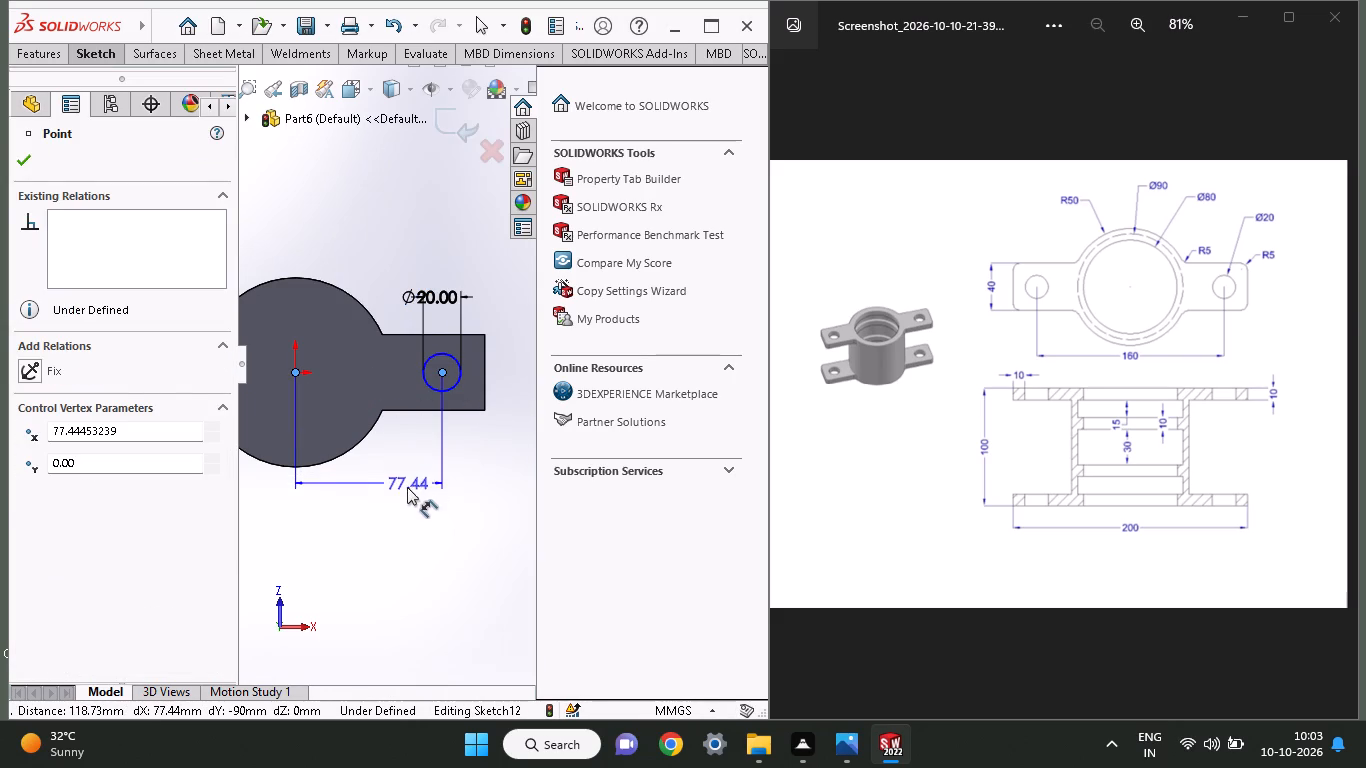
left_click(404, 502)
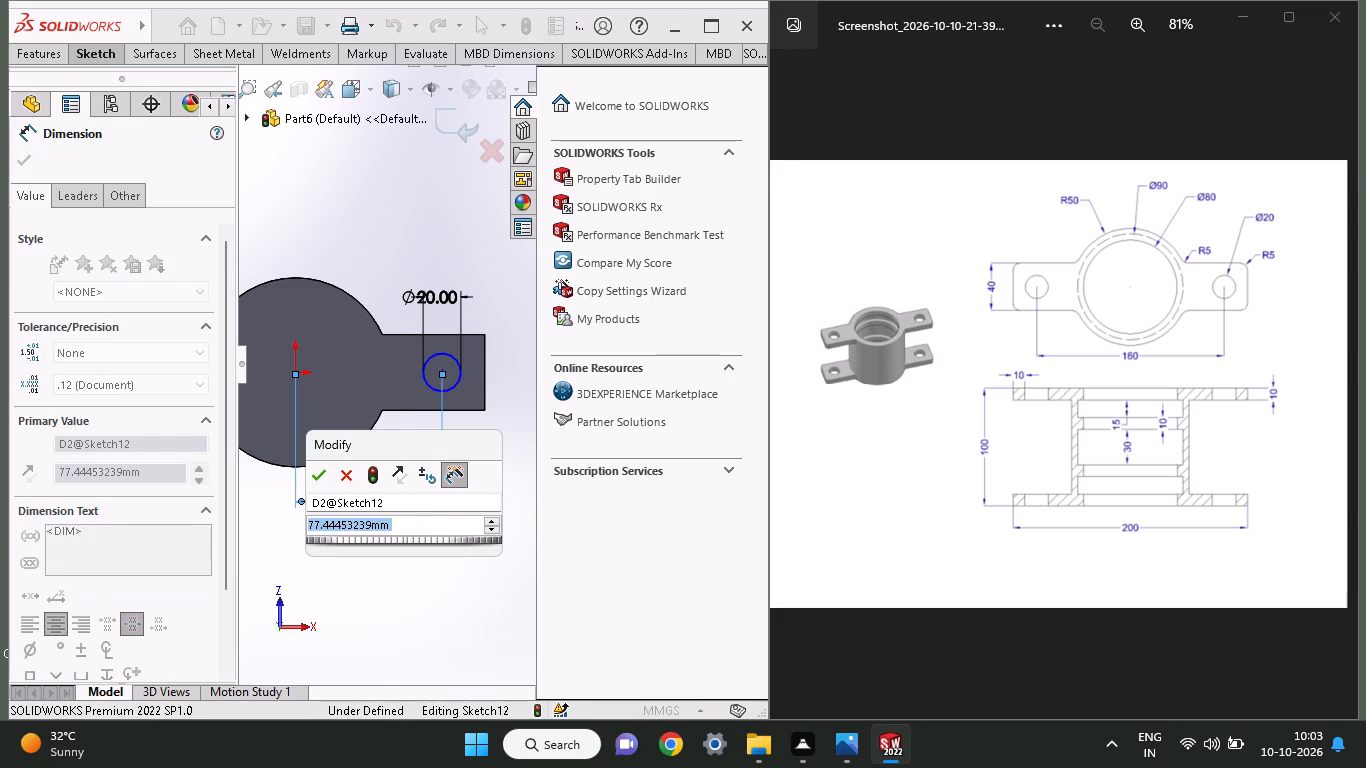
type("75")
key("Return")
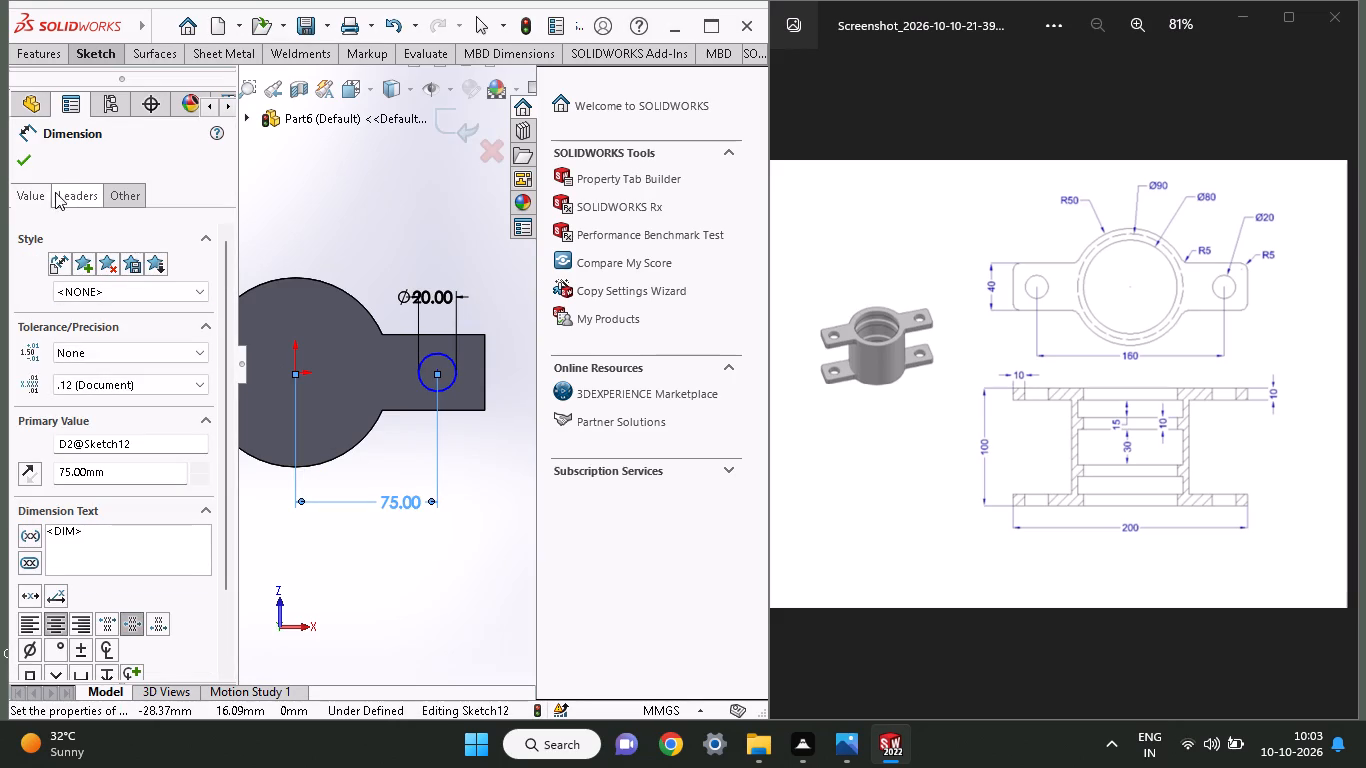
left_click(24, 155)
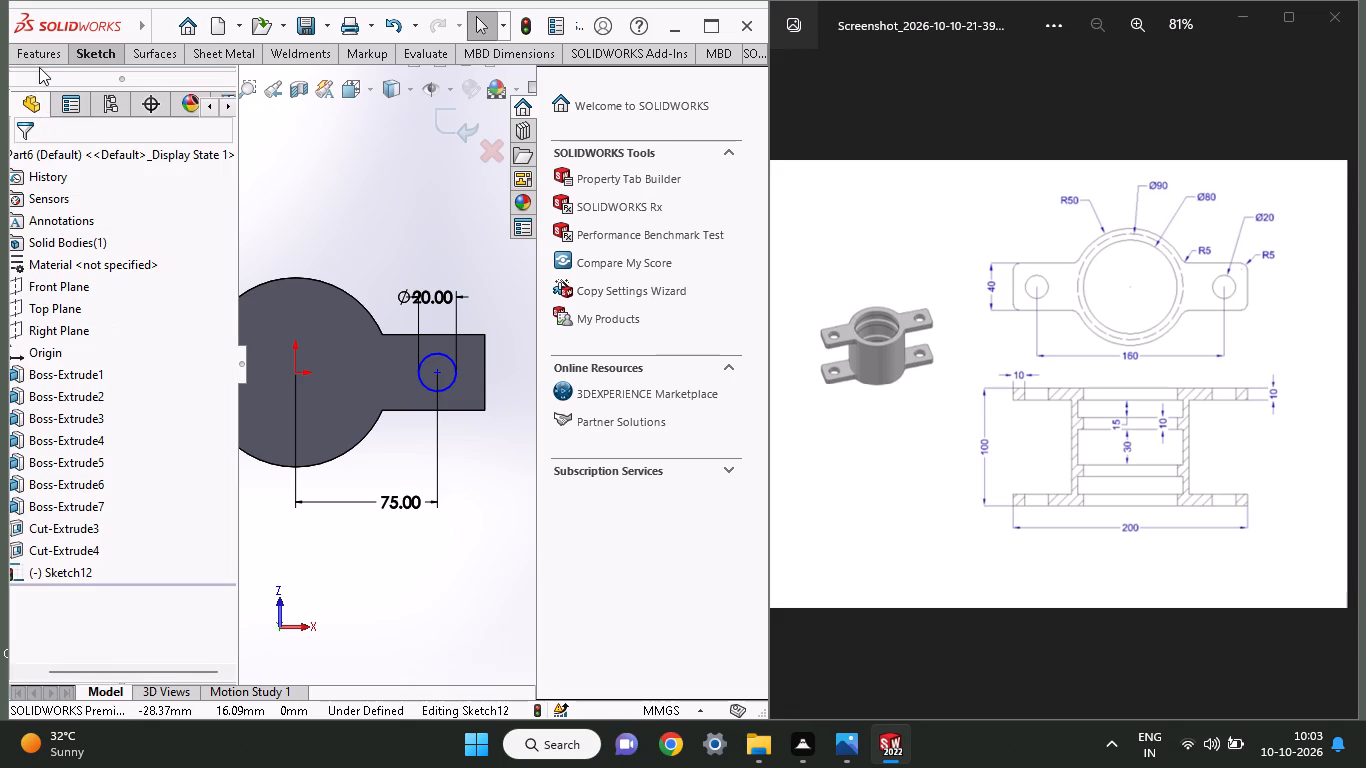
Cut-extrude the 20 mm circle through the ear, blind by 50 mm in both directions.
left_click(41, 52)
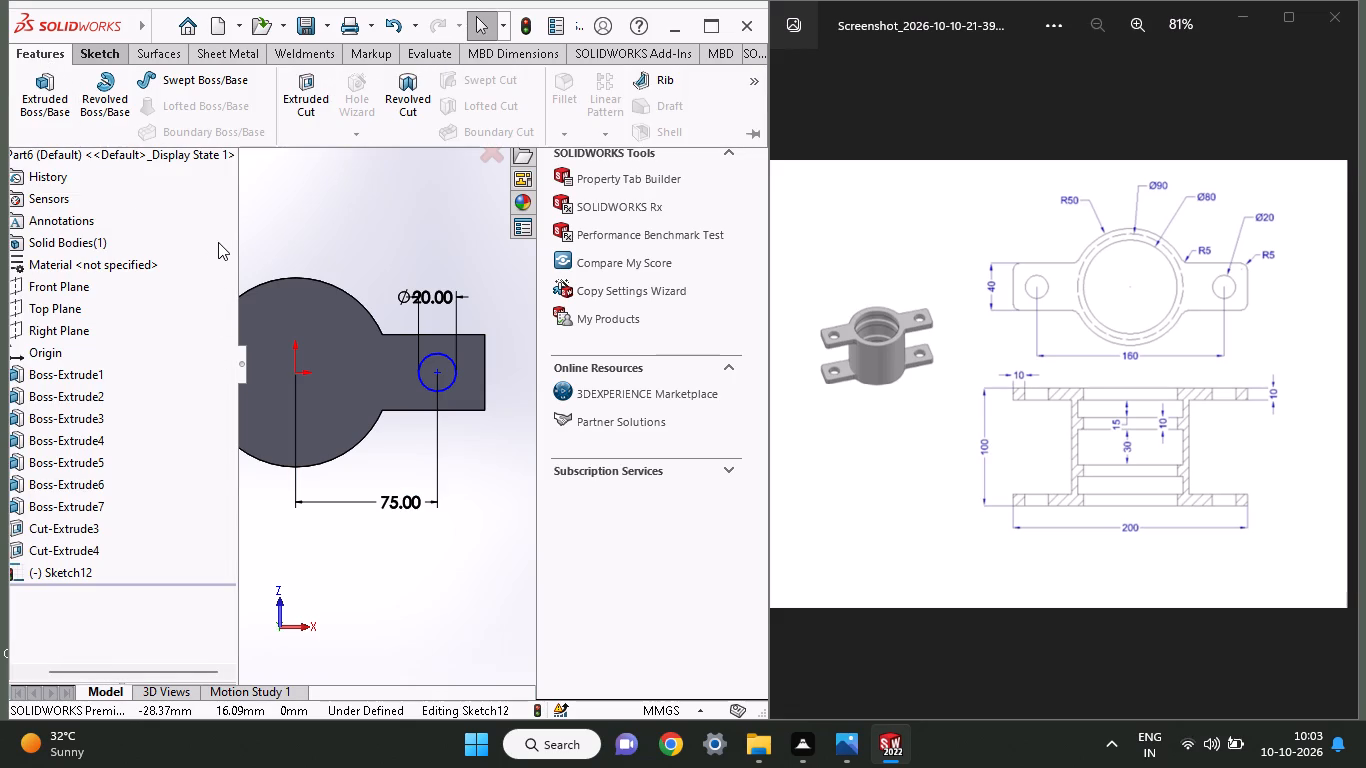
left_click(310, 120)
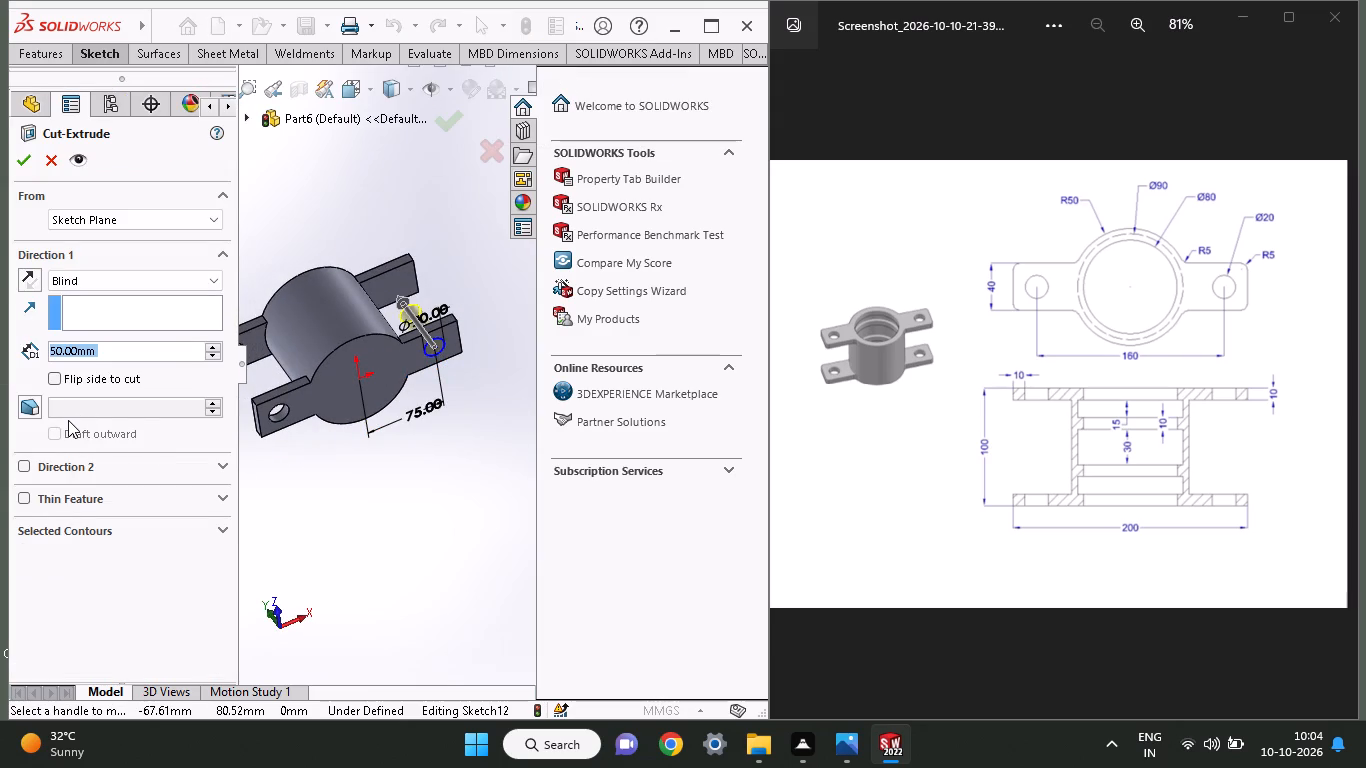
left_click(27, 466)
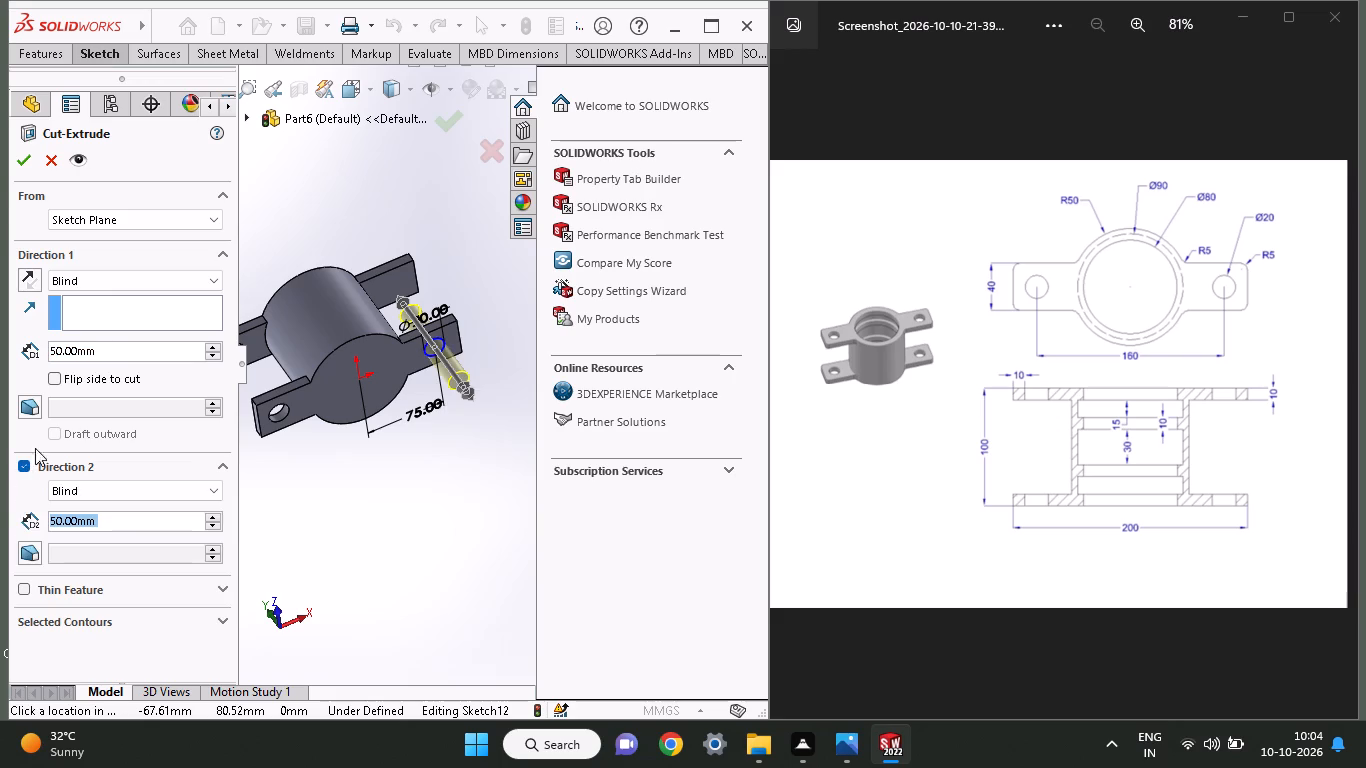
left_click(24, 164)
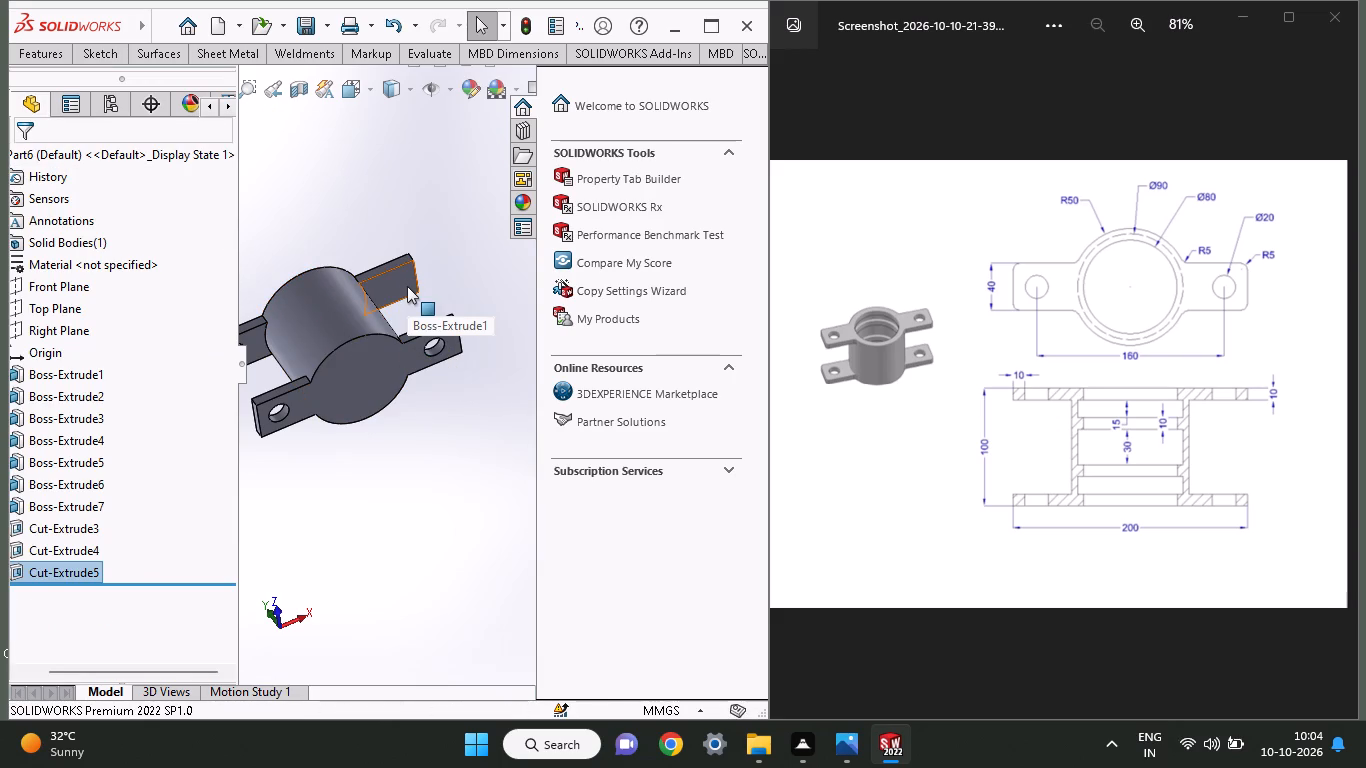
Sketch a circle of 10 mm radius on the remaining uncut ear's inner face, concentric with the hole in the ear facing it.
middle_click_drag(407, 280, 358, 224)
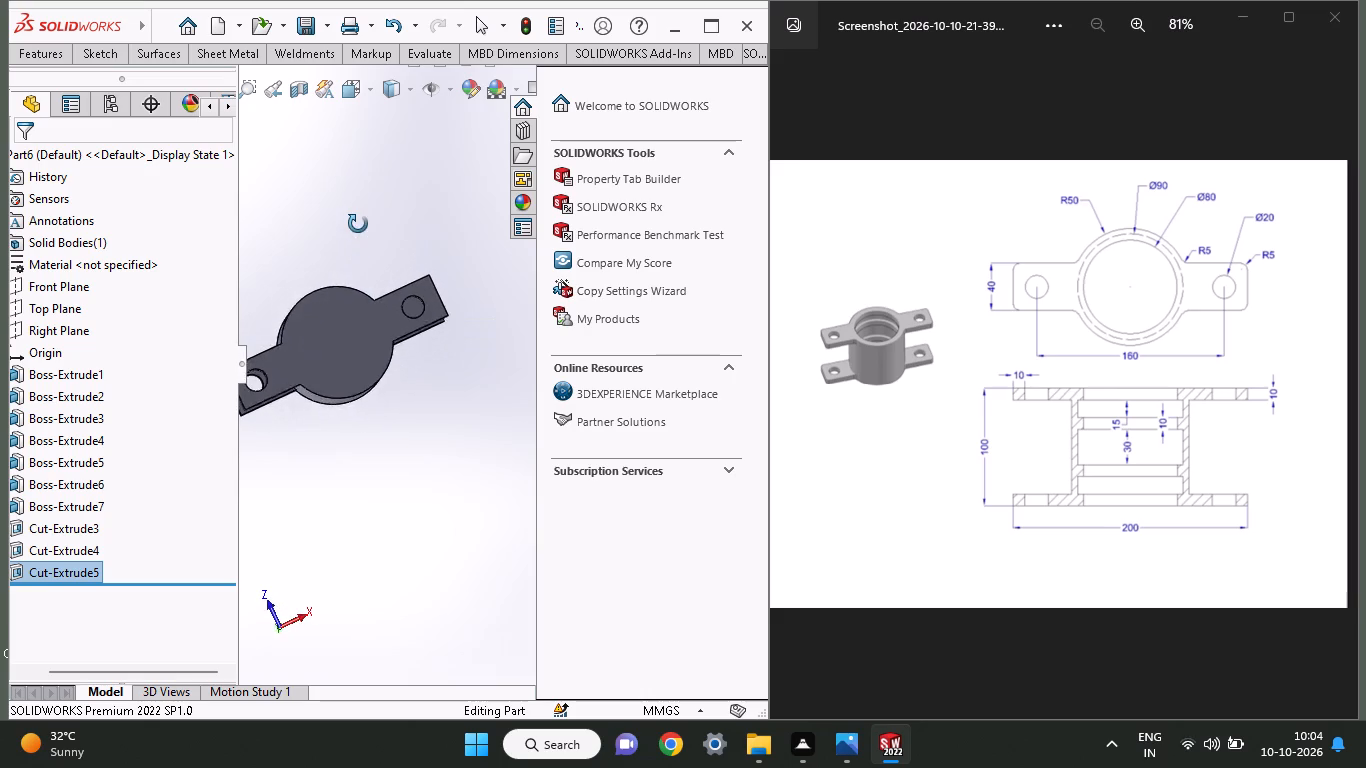
middle_click_drag(358, 224, 400, 248)
scroll(360, 223, "down", 1)
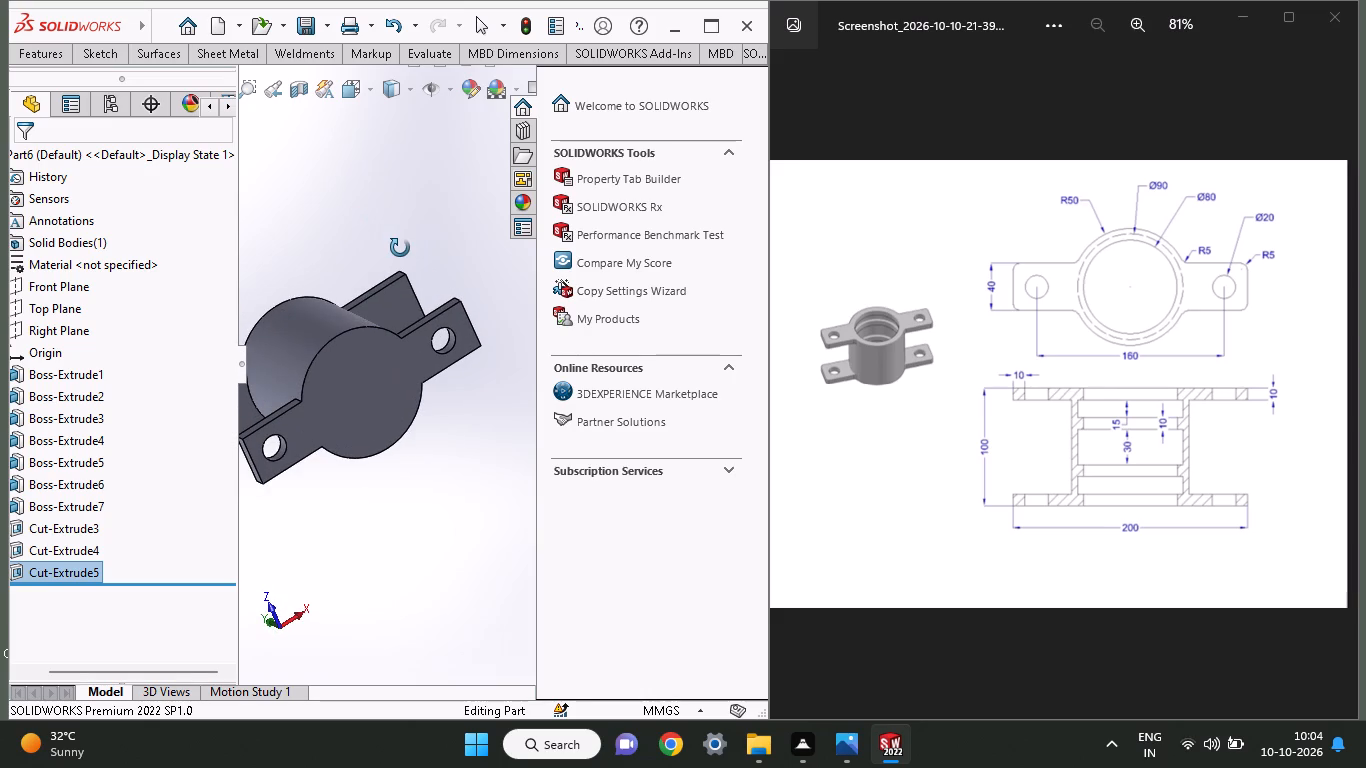
middle_click_drag(400, 248, 386, 280)
left_click(402, 297)
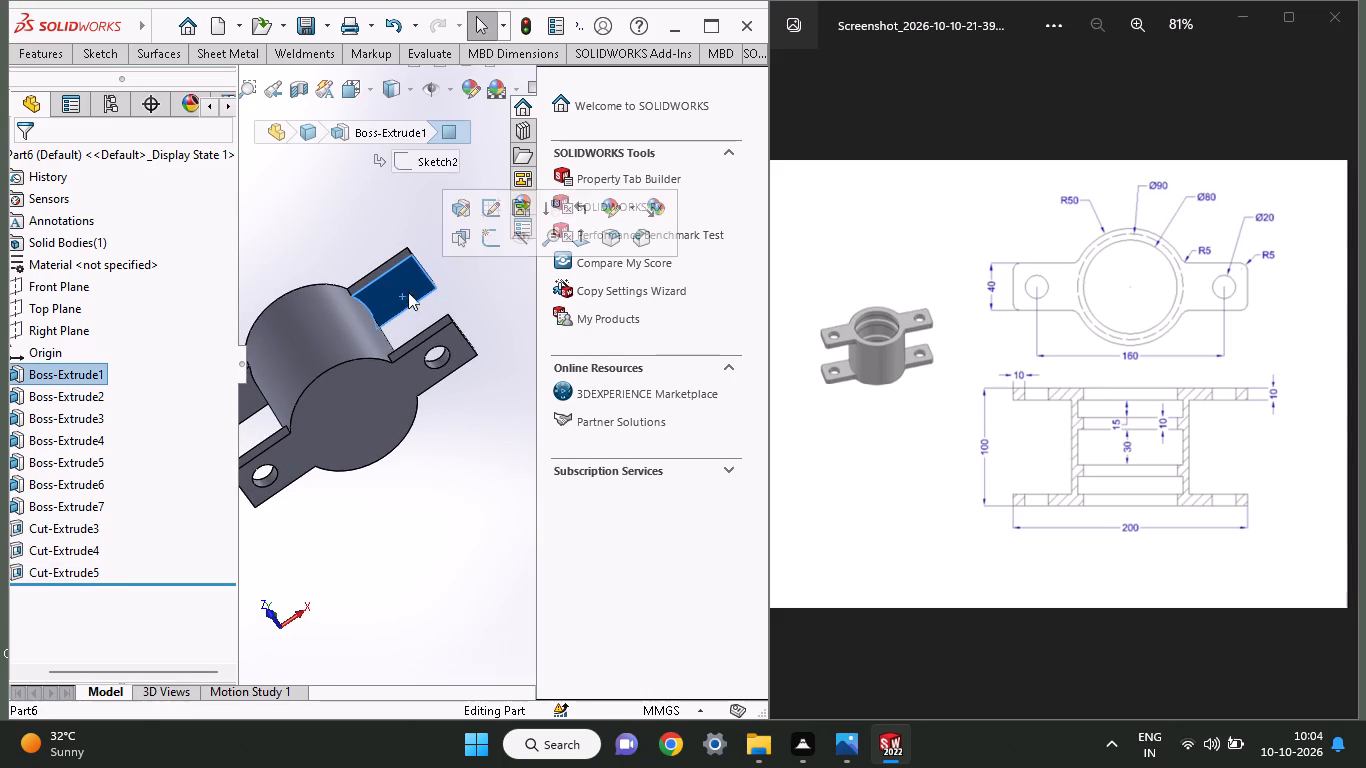
left_click(498, 231)
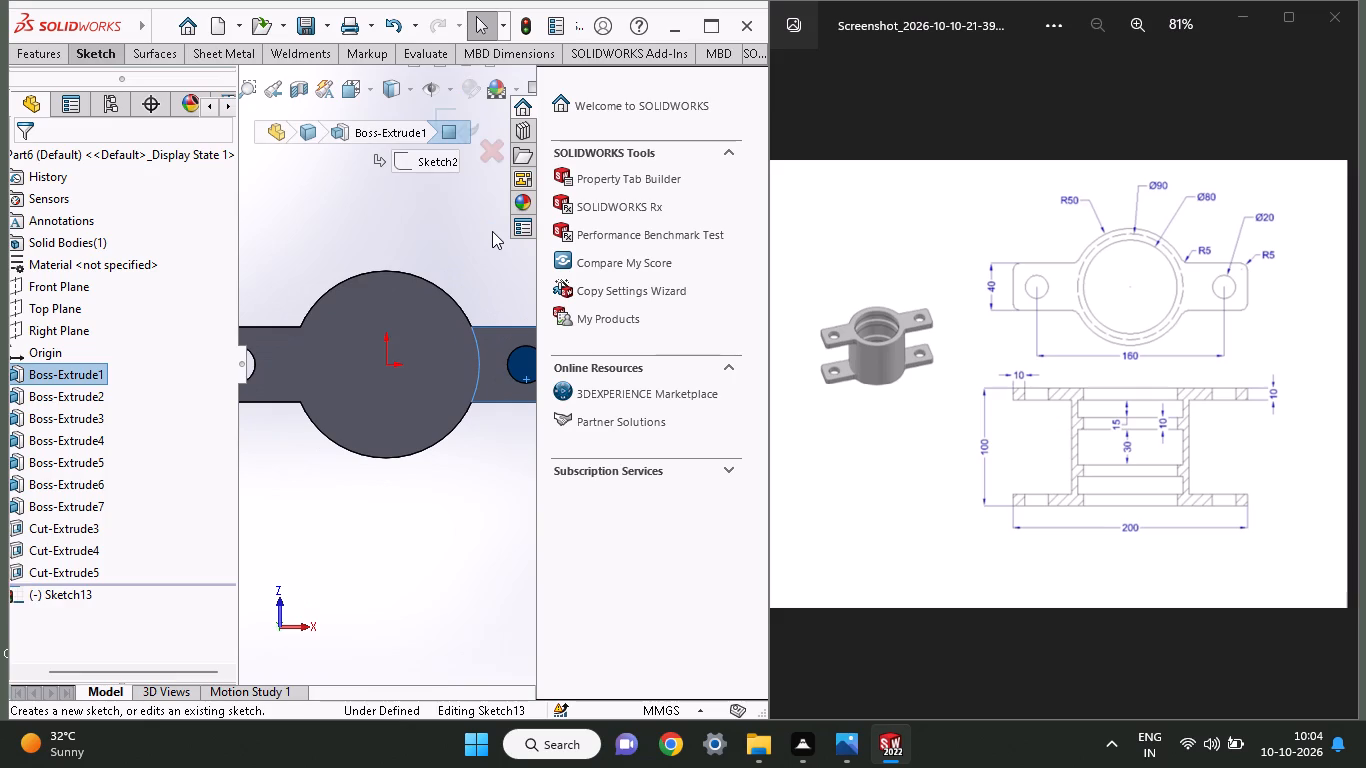
scroll(450, 404, "up", 1)
scroll(458, 411, "down", 1)
scroll(522, 335, "up", 1)
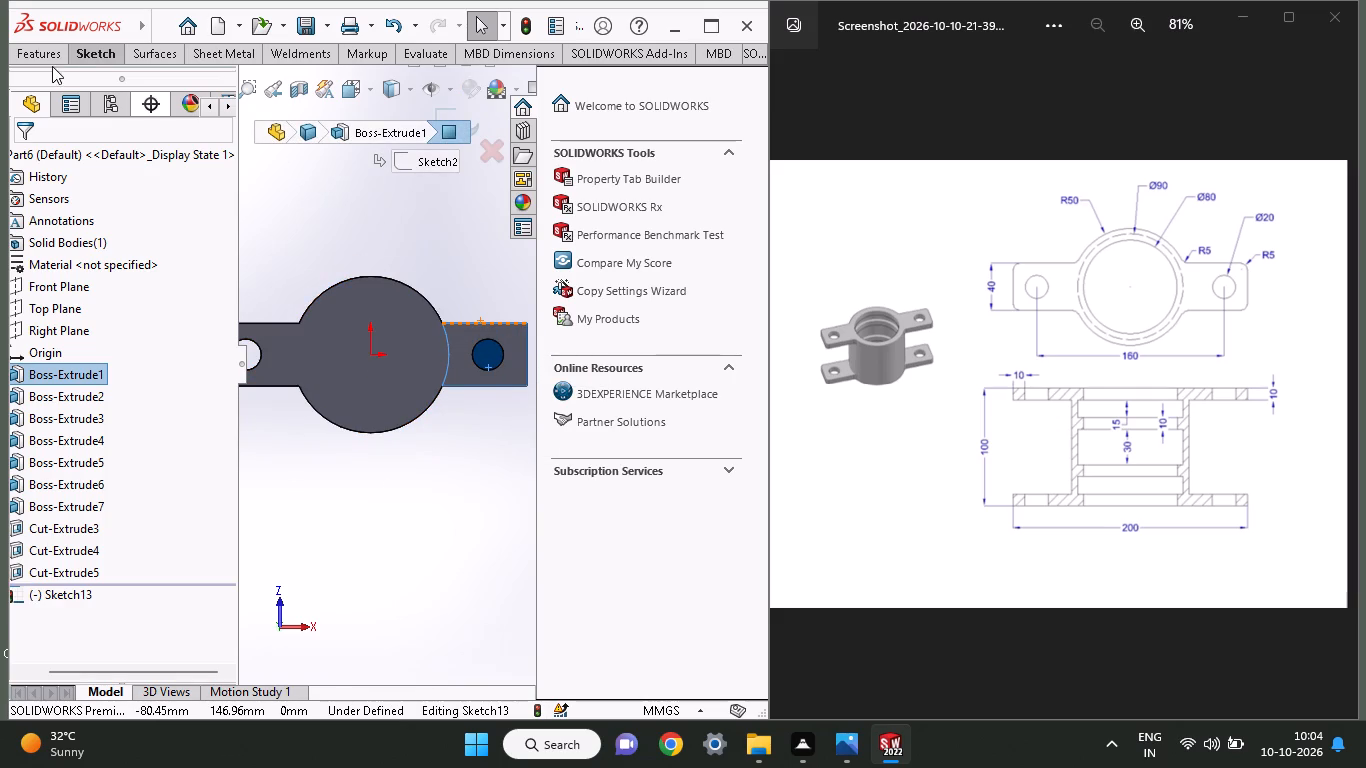
left_click(79, 52)
left_click(144, 137)
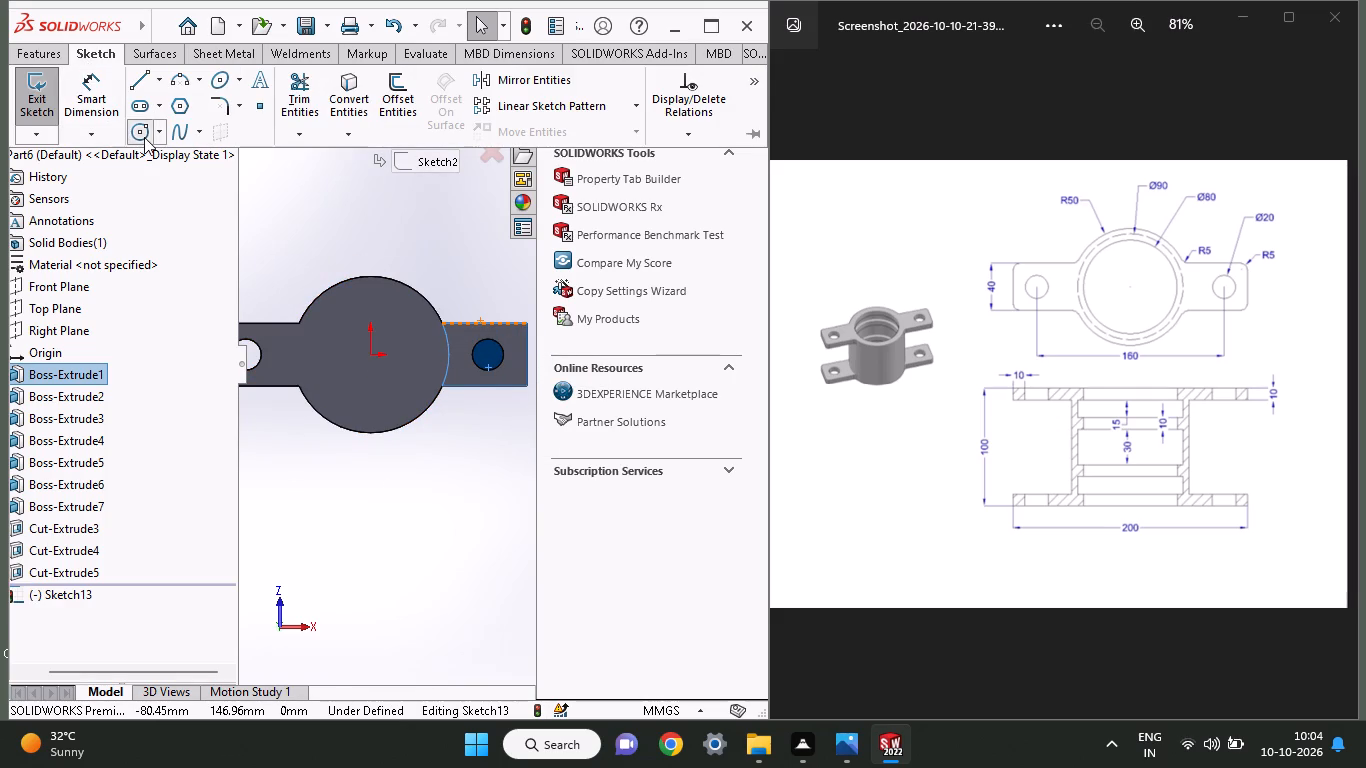
left_click(490, 354)
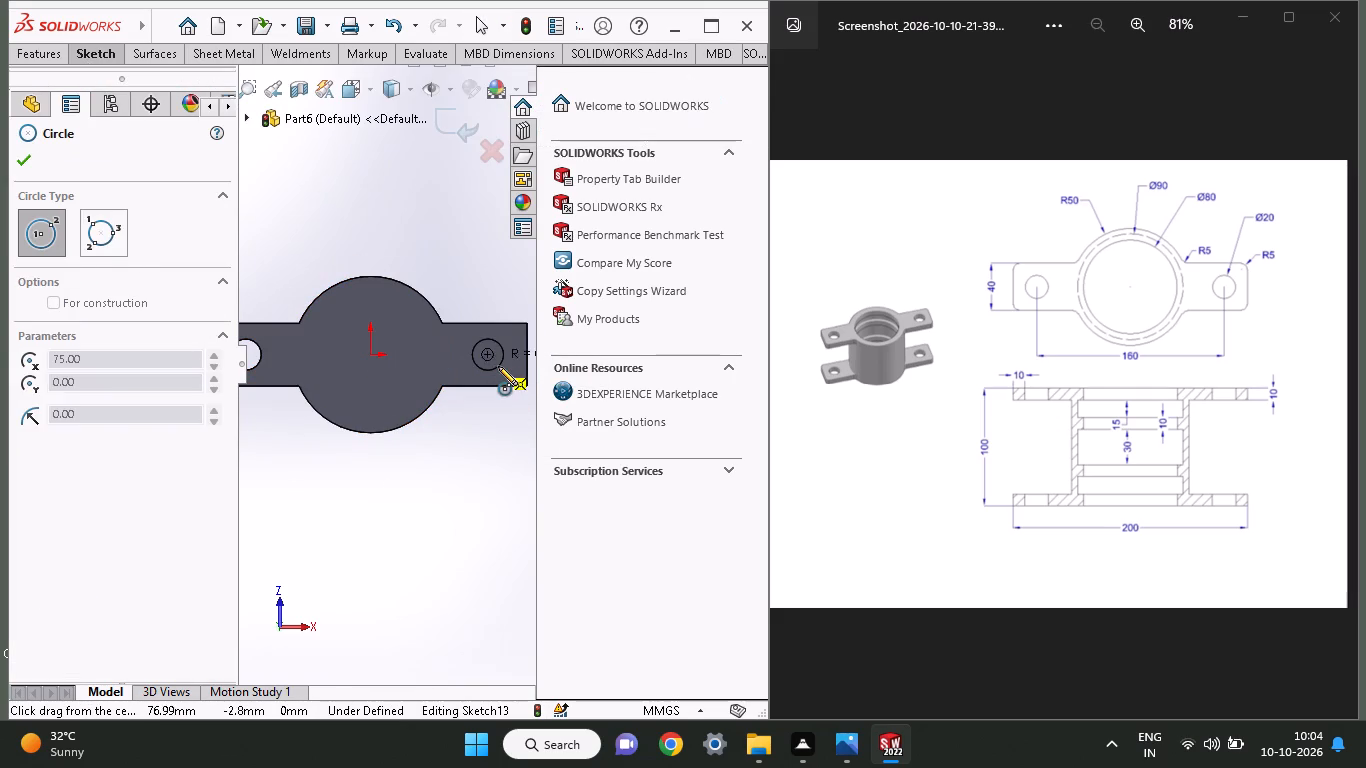
left_click(499, 368)
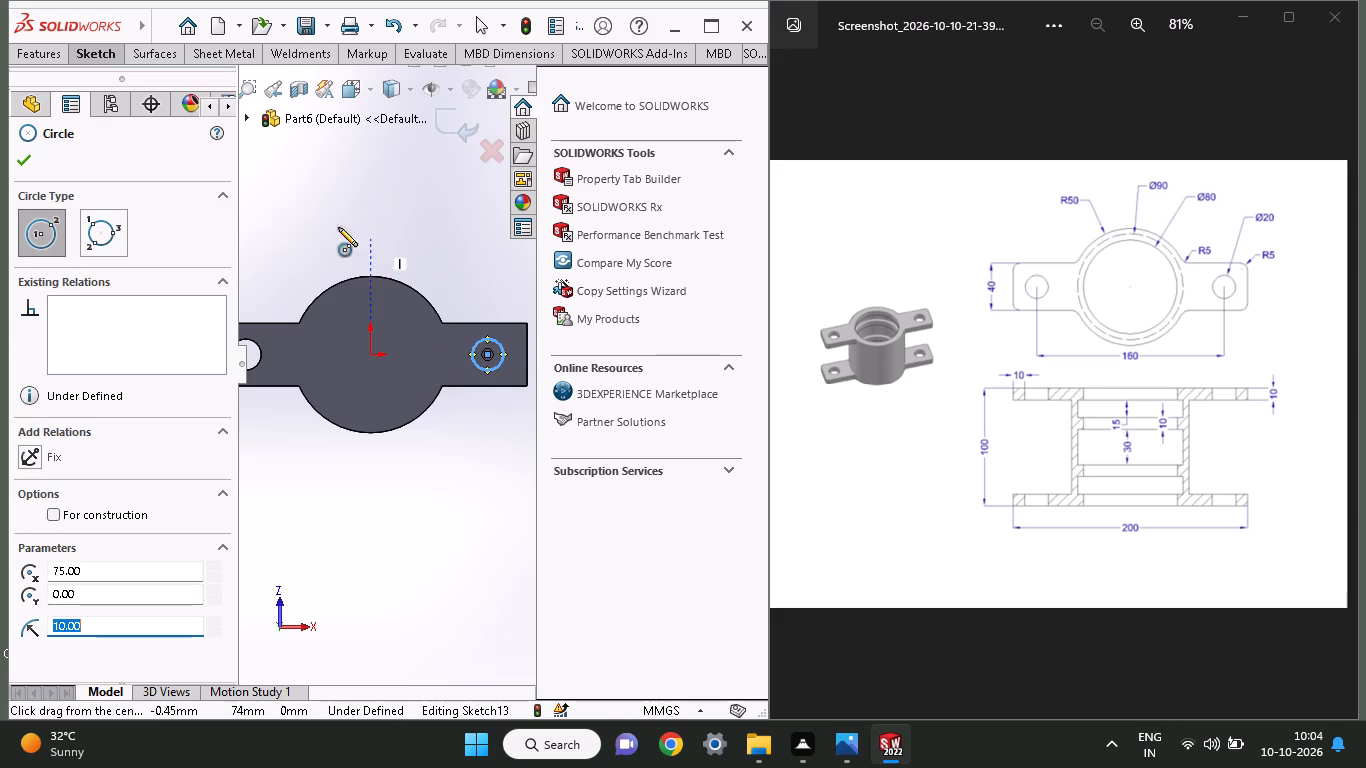
Cut-extrude the 10 mm radius circle through the last uncut ear, blind by 50 mm in both directions.
left_click(50, 53)
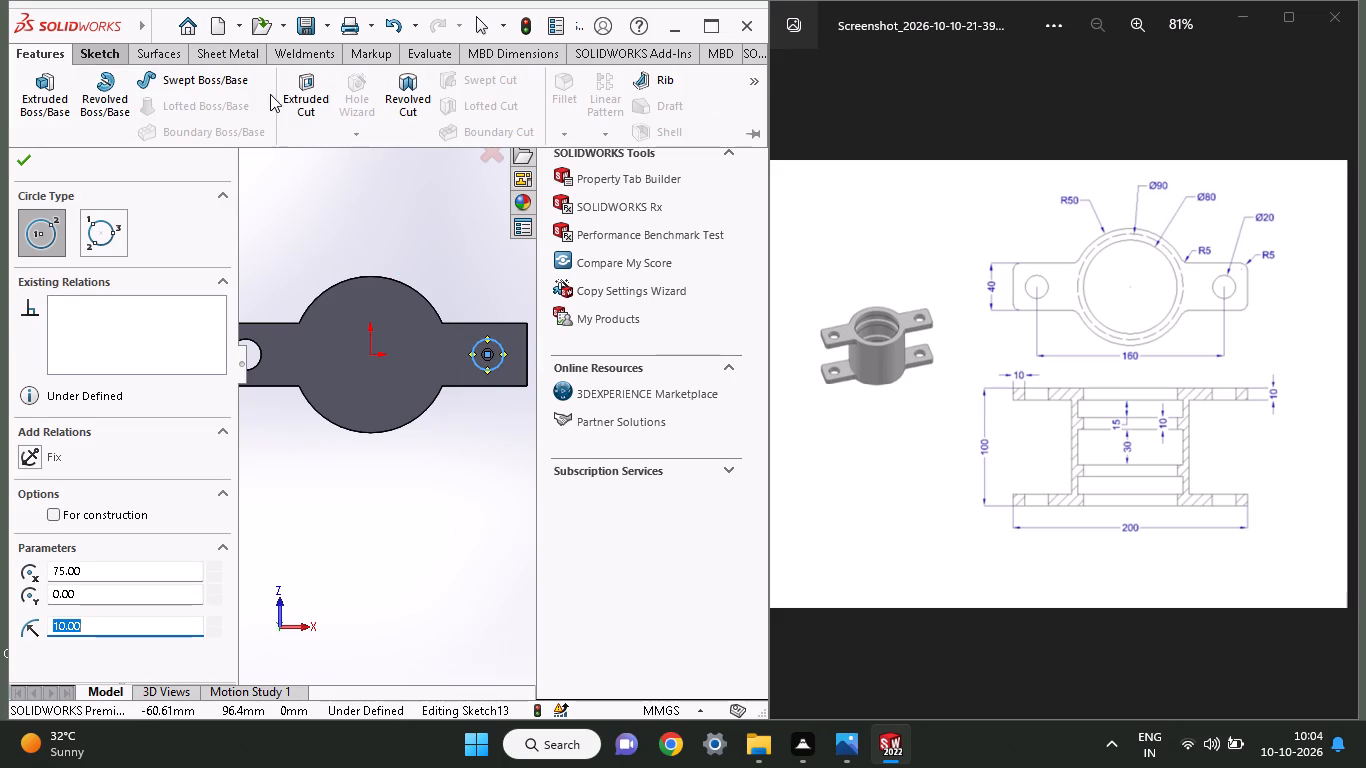
left_click(296, 100)
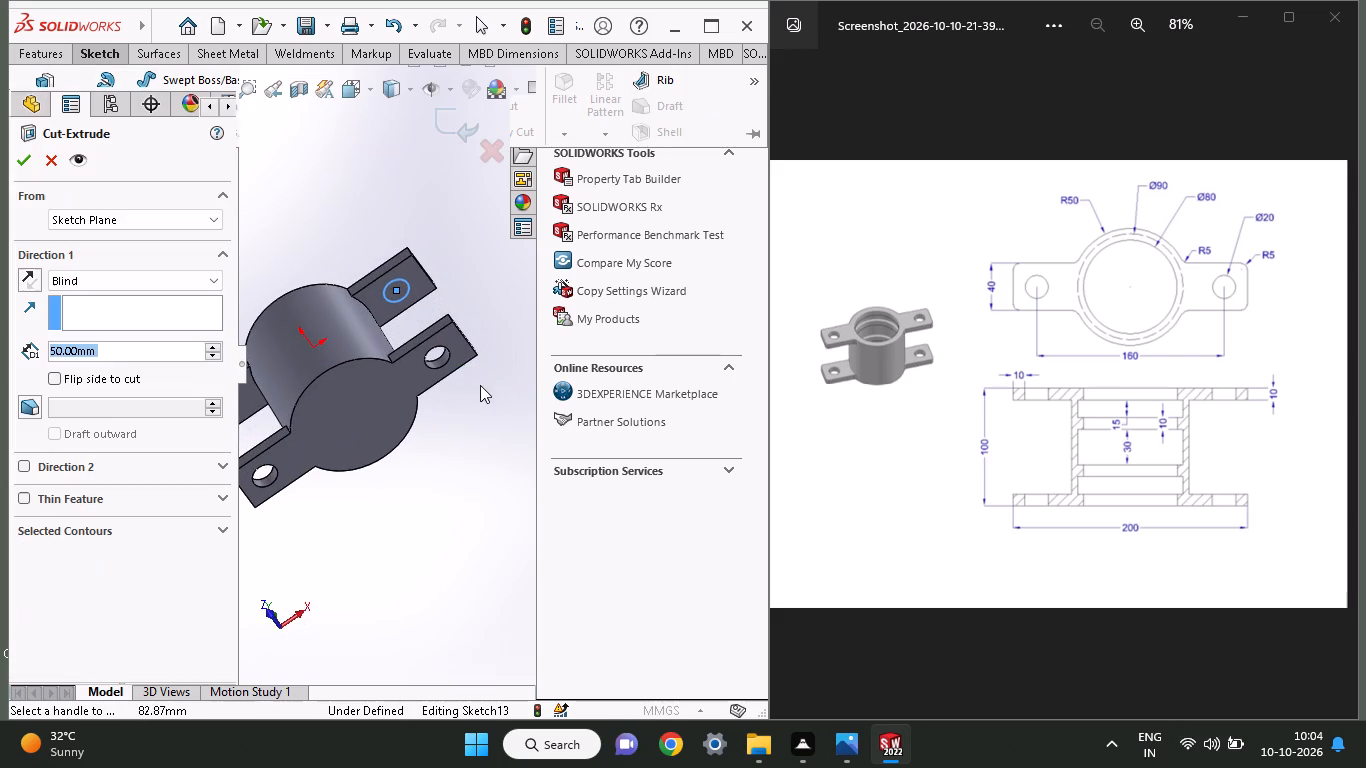
left_click(27, 472)
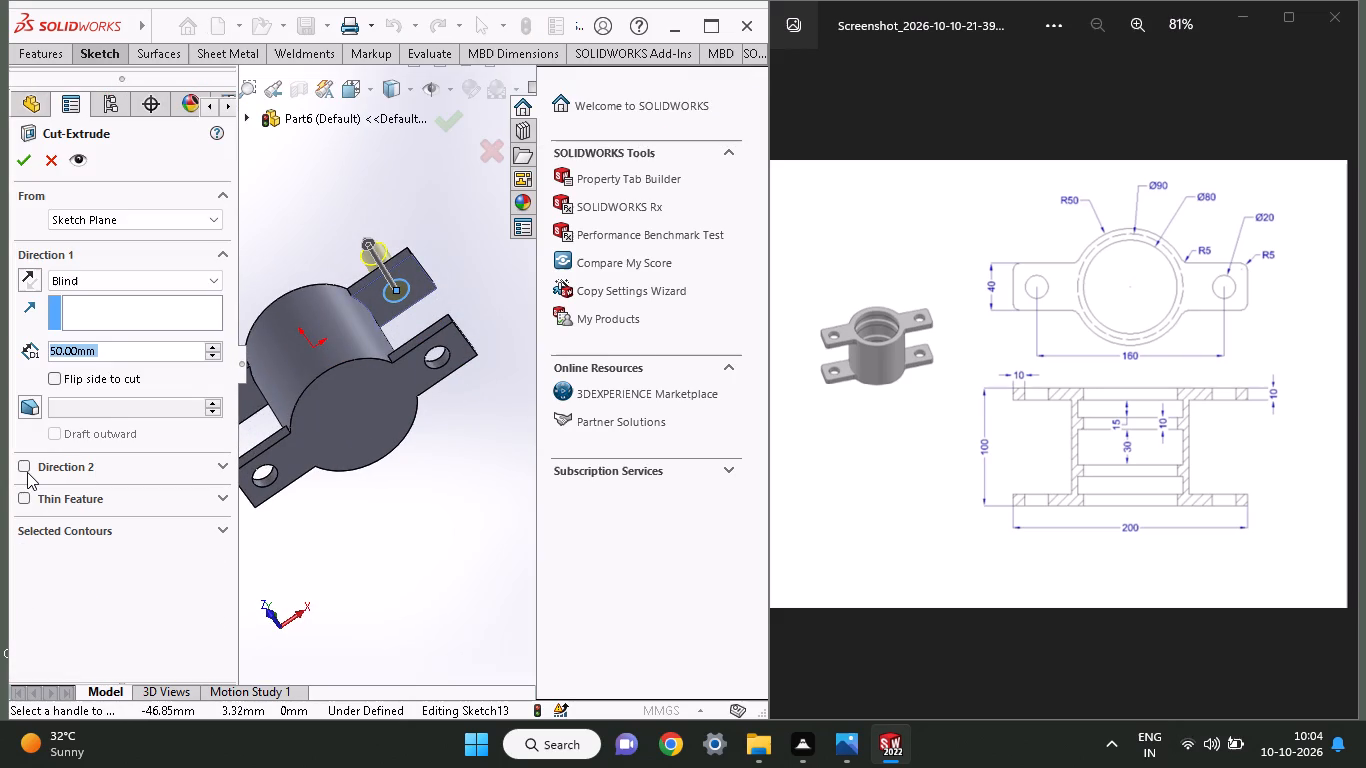
left_click(22, 459)
left_click(31, 468)
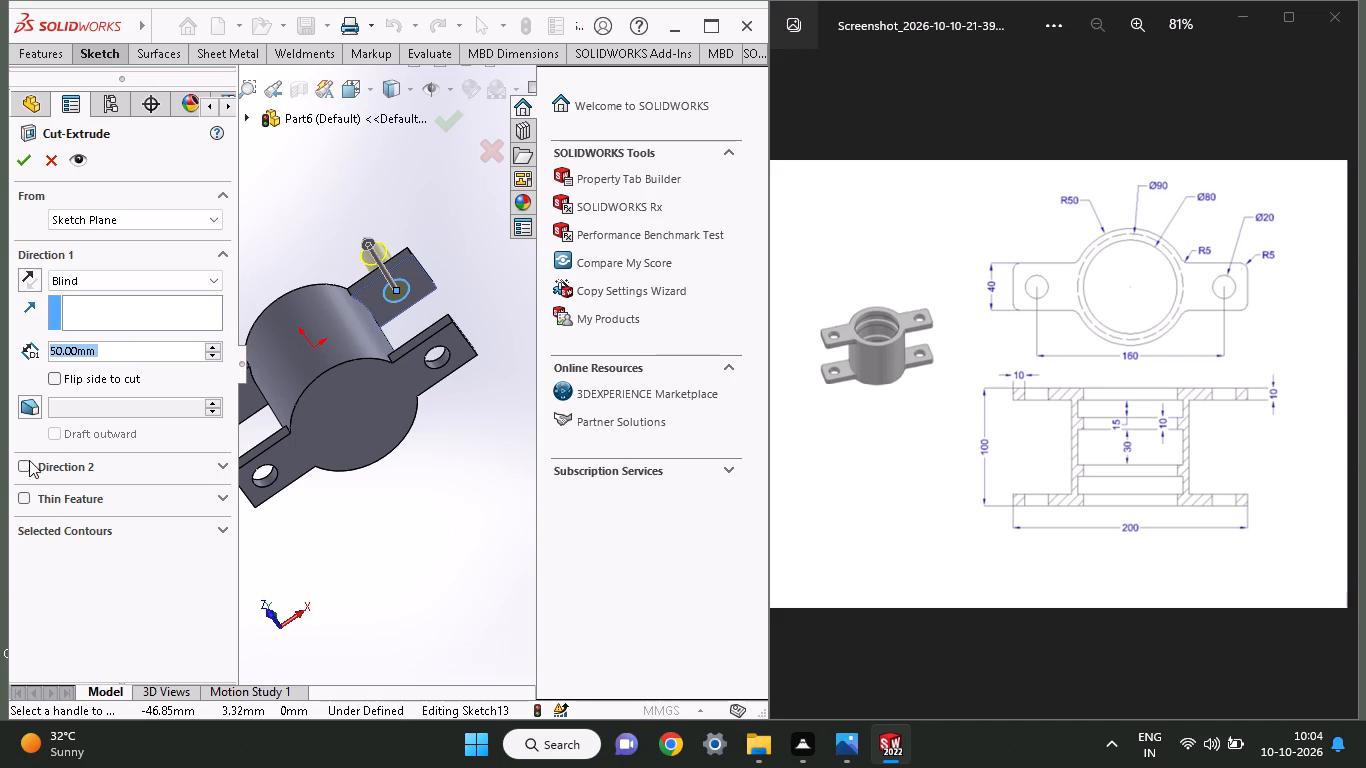
left_click(27, 465)
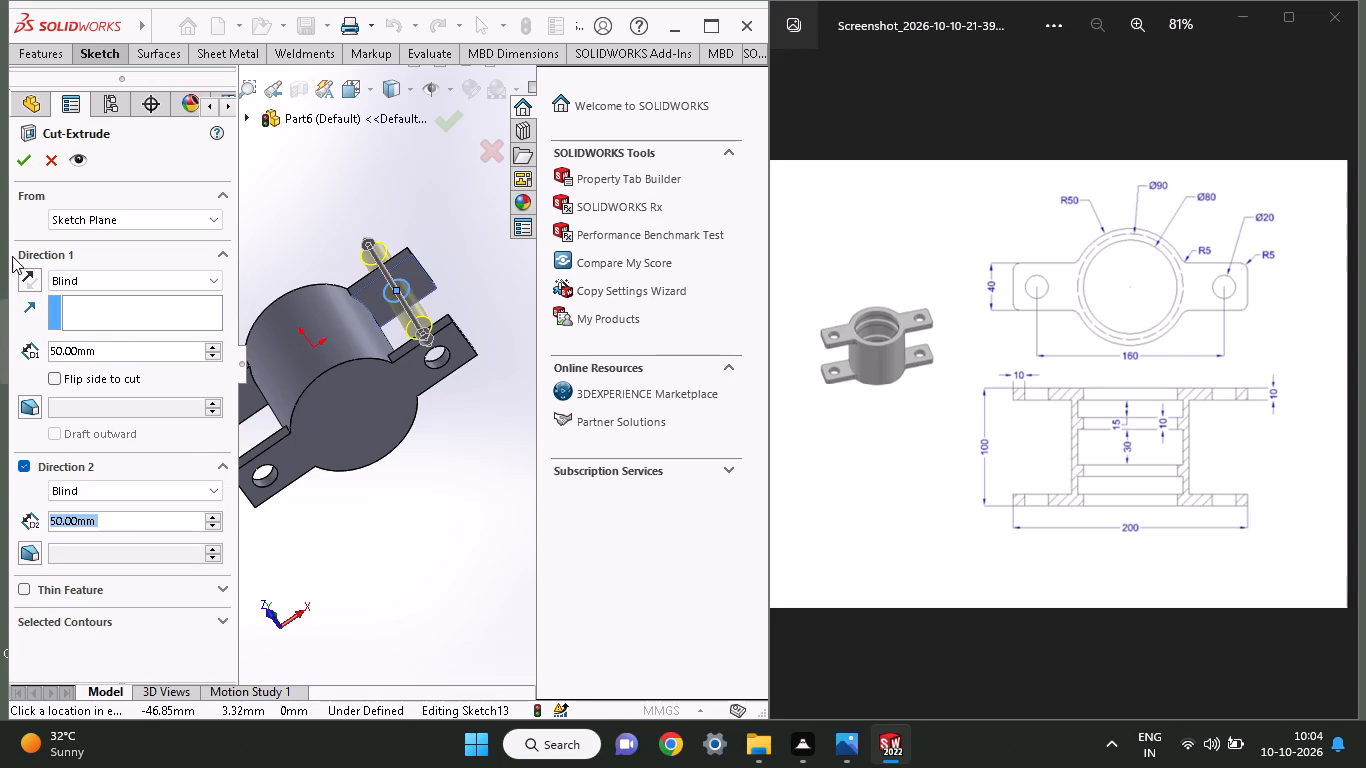
left_click(20, 166)
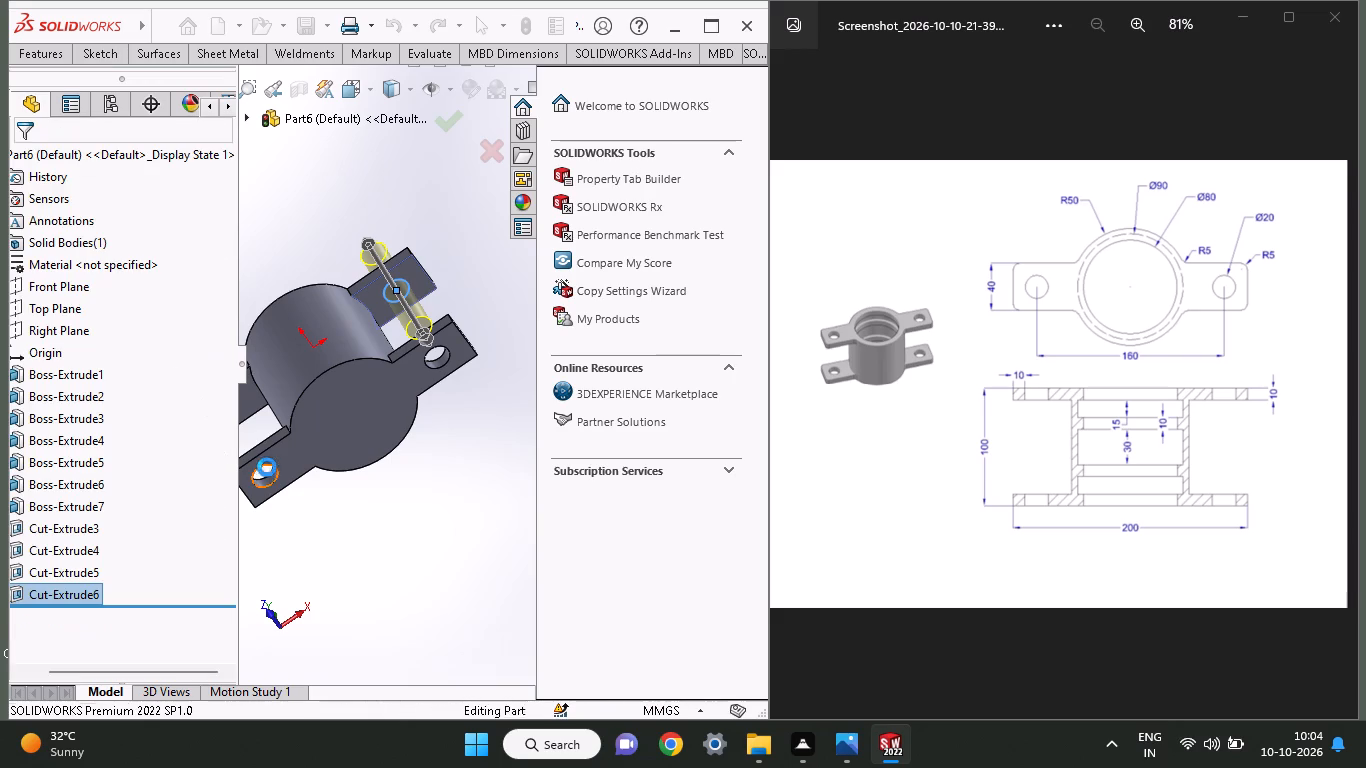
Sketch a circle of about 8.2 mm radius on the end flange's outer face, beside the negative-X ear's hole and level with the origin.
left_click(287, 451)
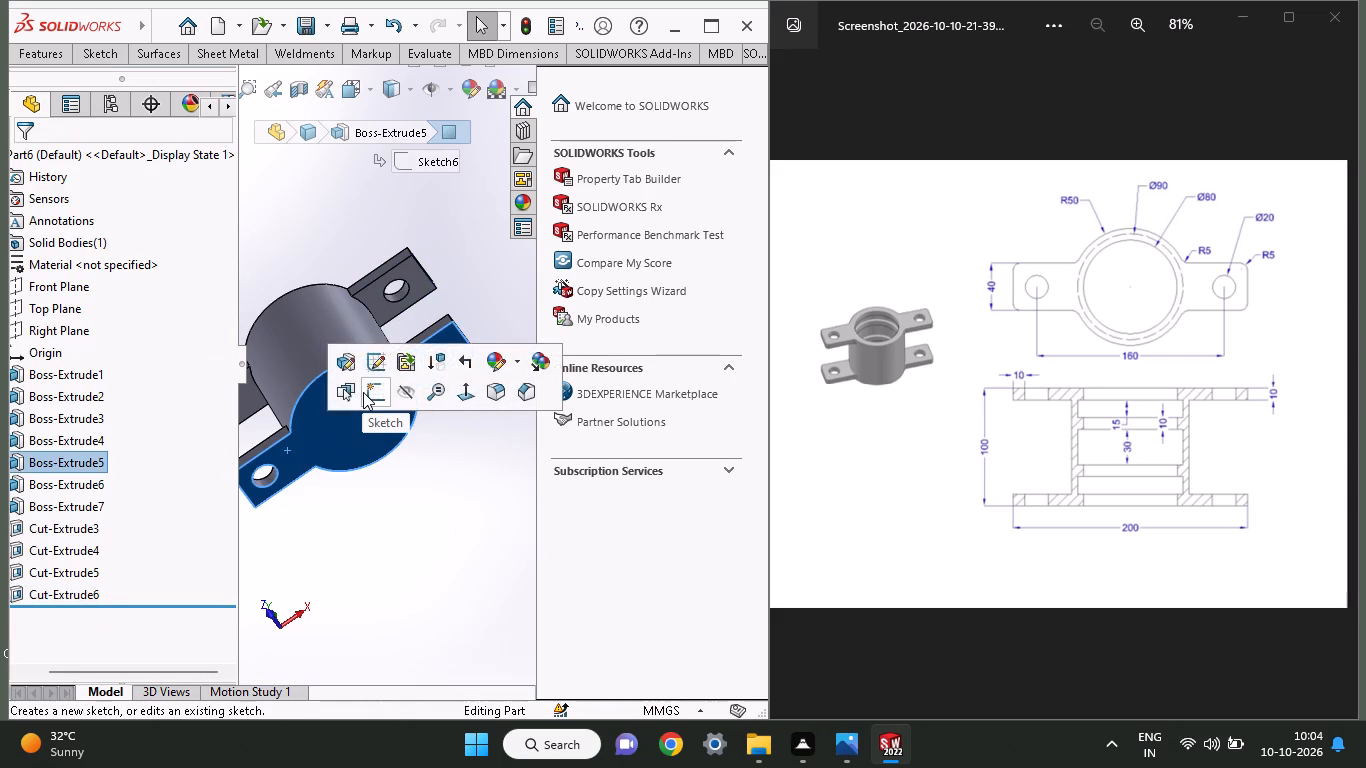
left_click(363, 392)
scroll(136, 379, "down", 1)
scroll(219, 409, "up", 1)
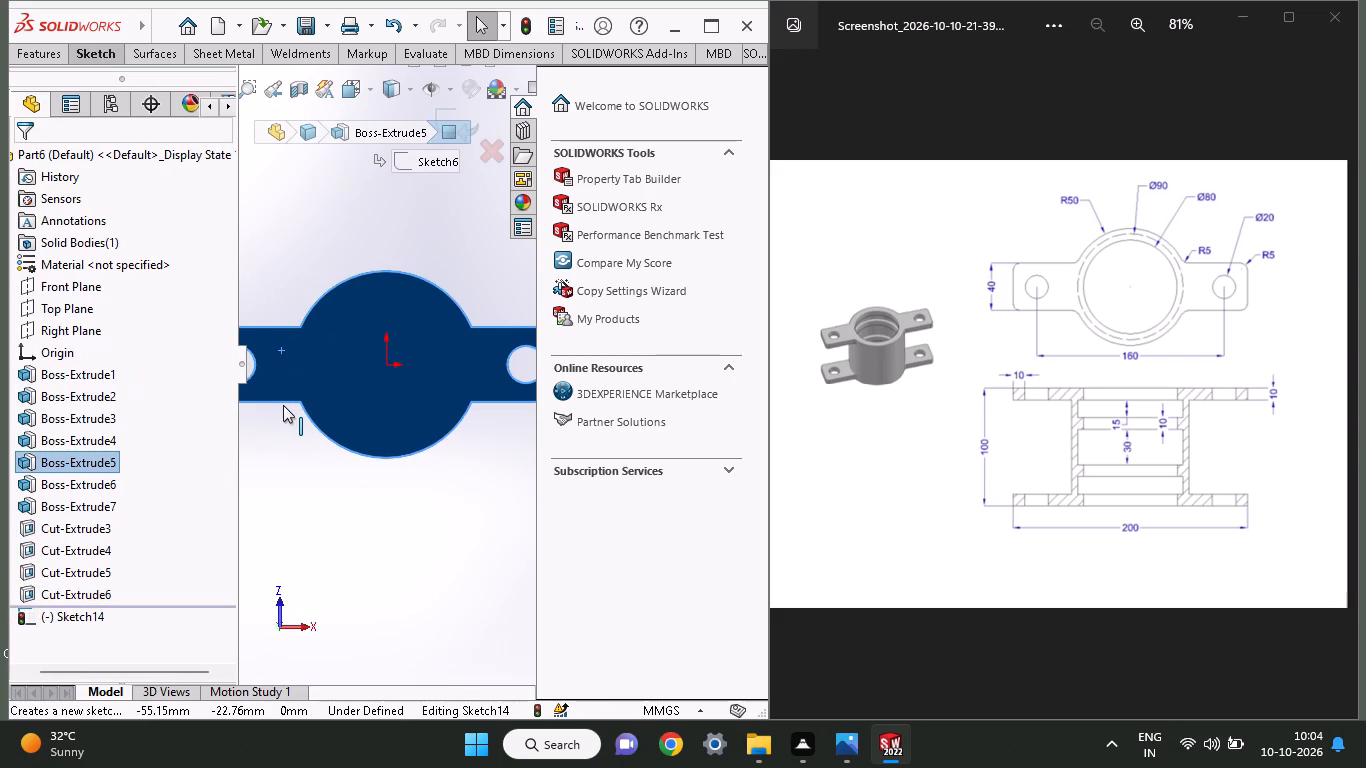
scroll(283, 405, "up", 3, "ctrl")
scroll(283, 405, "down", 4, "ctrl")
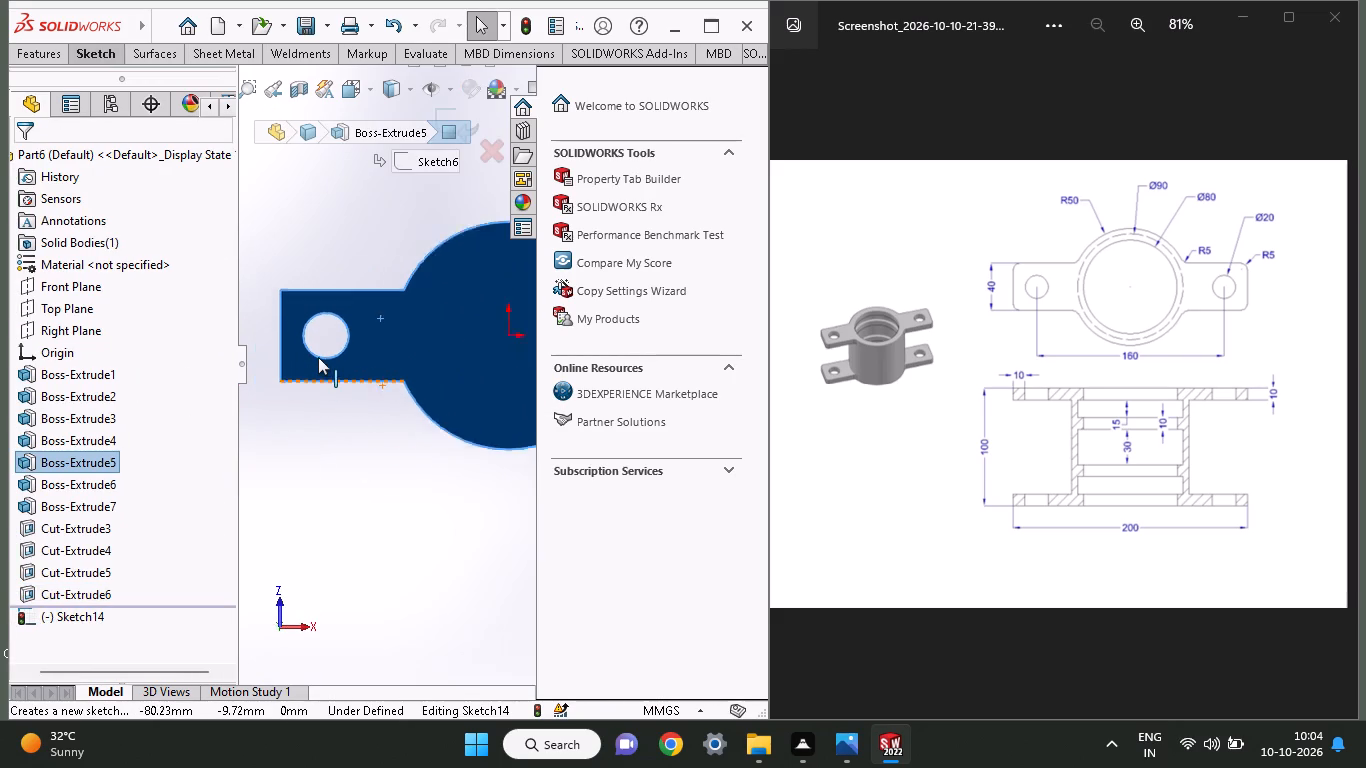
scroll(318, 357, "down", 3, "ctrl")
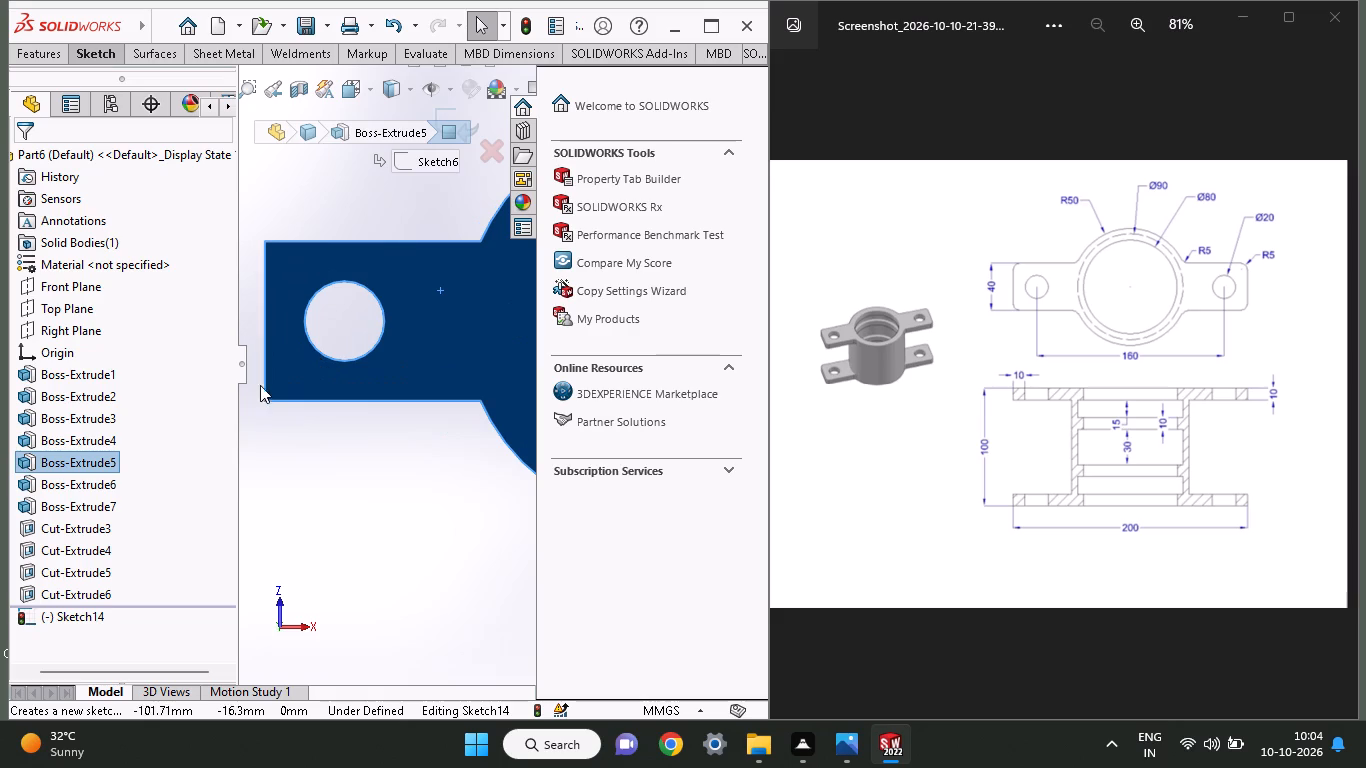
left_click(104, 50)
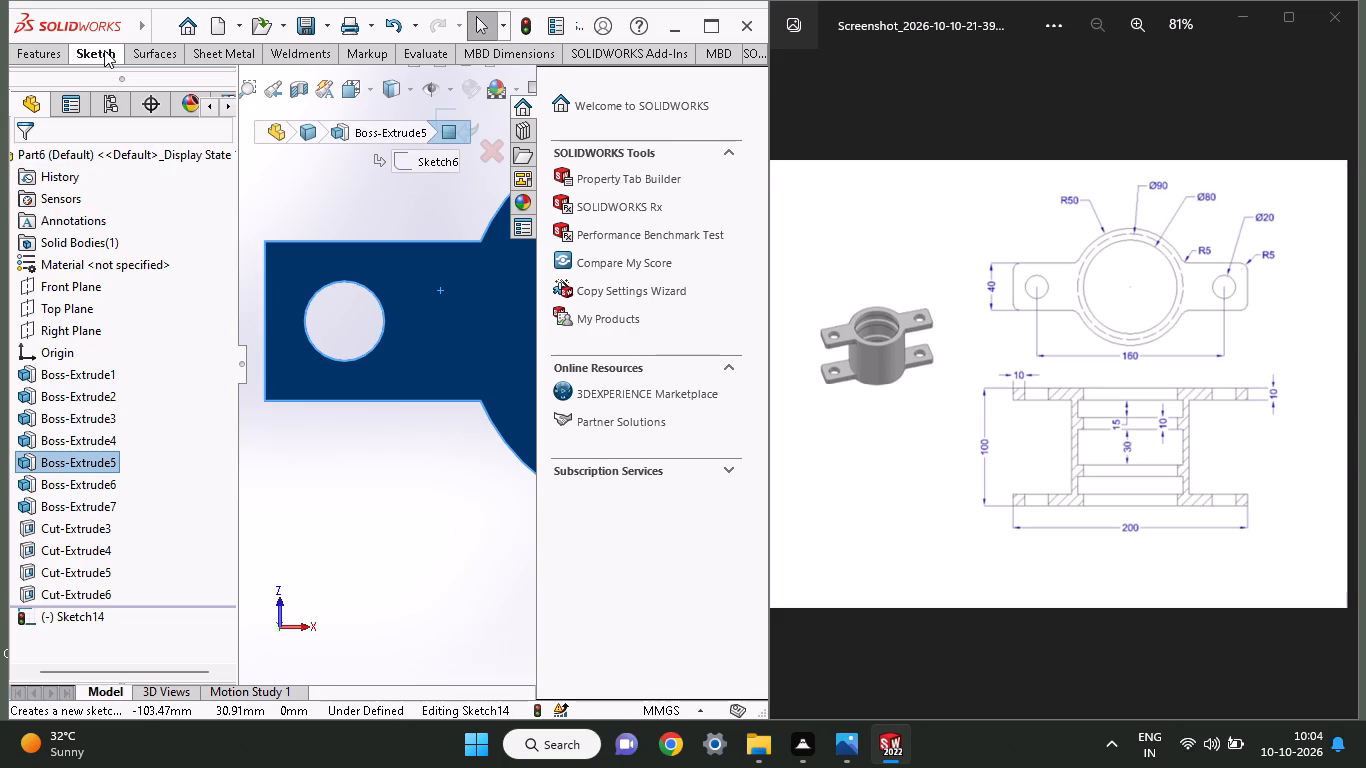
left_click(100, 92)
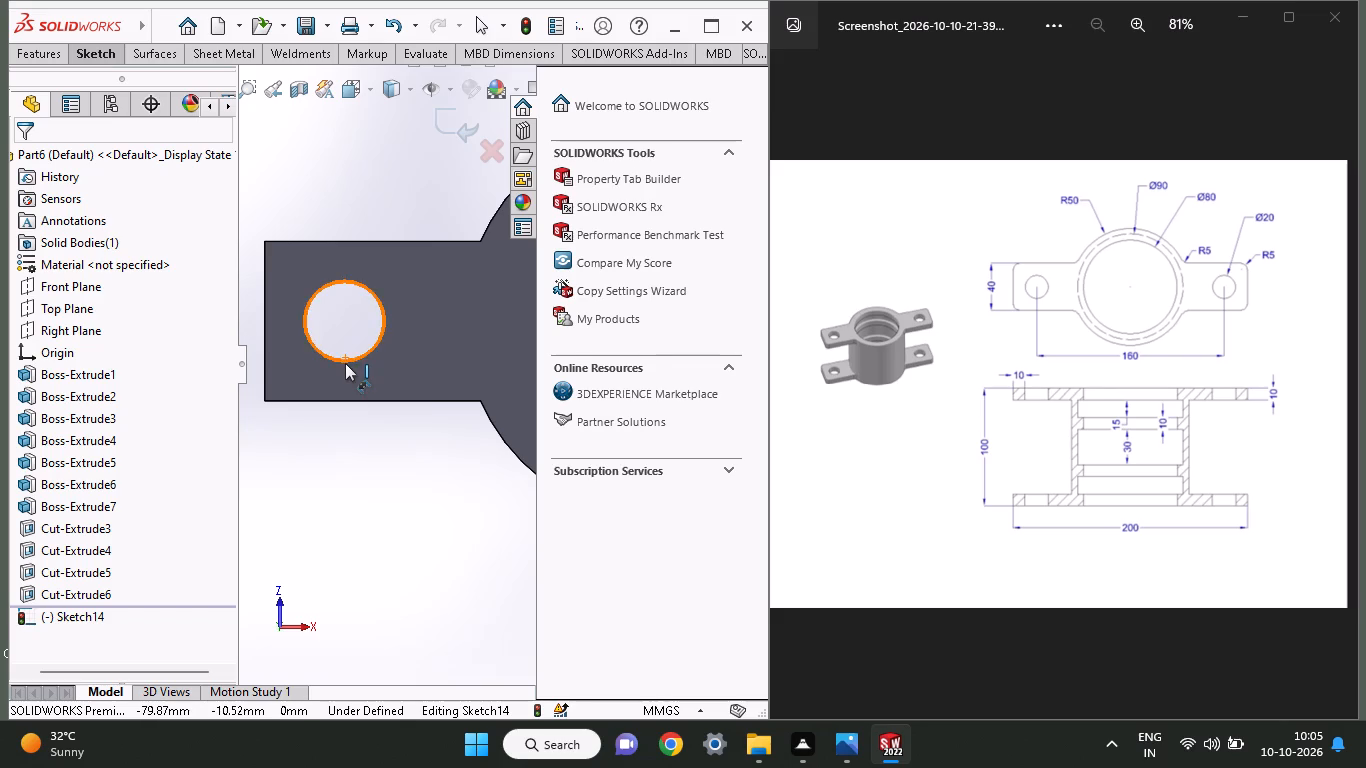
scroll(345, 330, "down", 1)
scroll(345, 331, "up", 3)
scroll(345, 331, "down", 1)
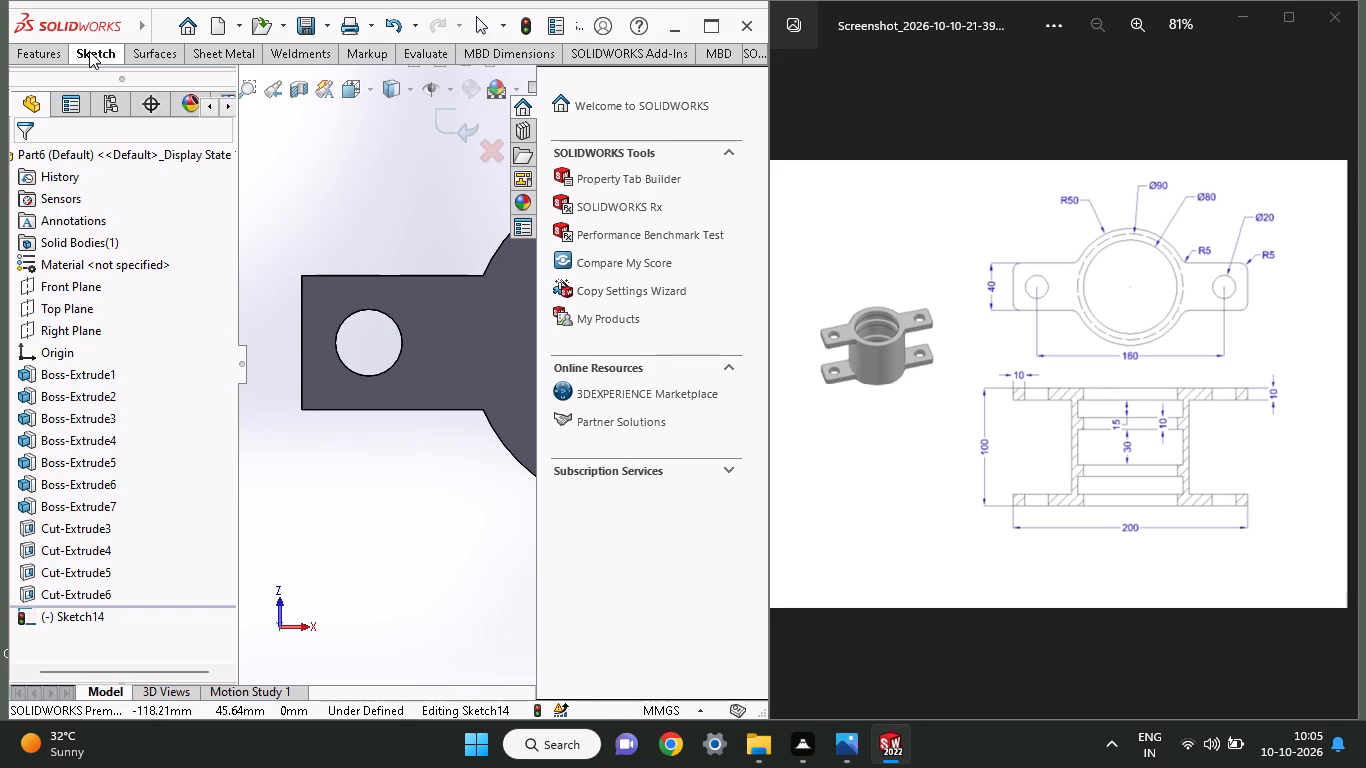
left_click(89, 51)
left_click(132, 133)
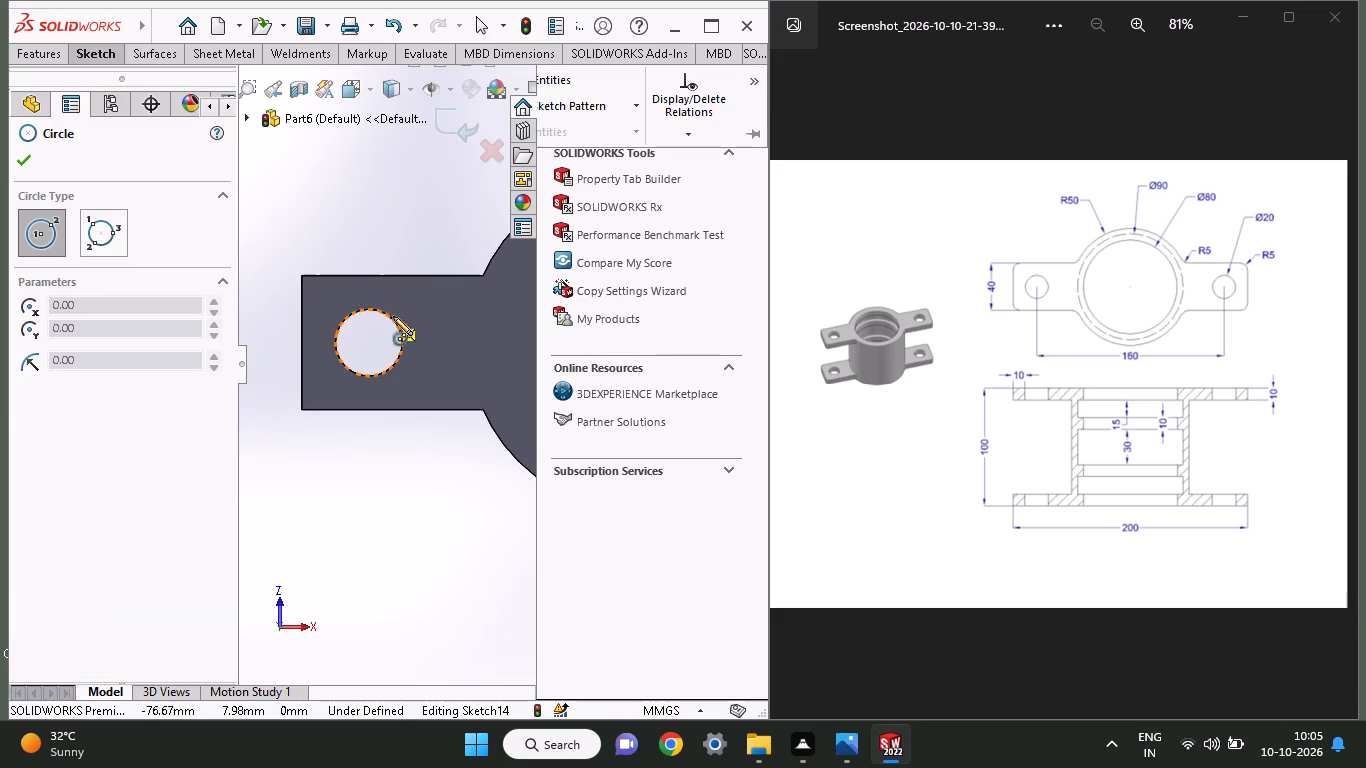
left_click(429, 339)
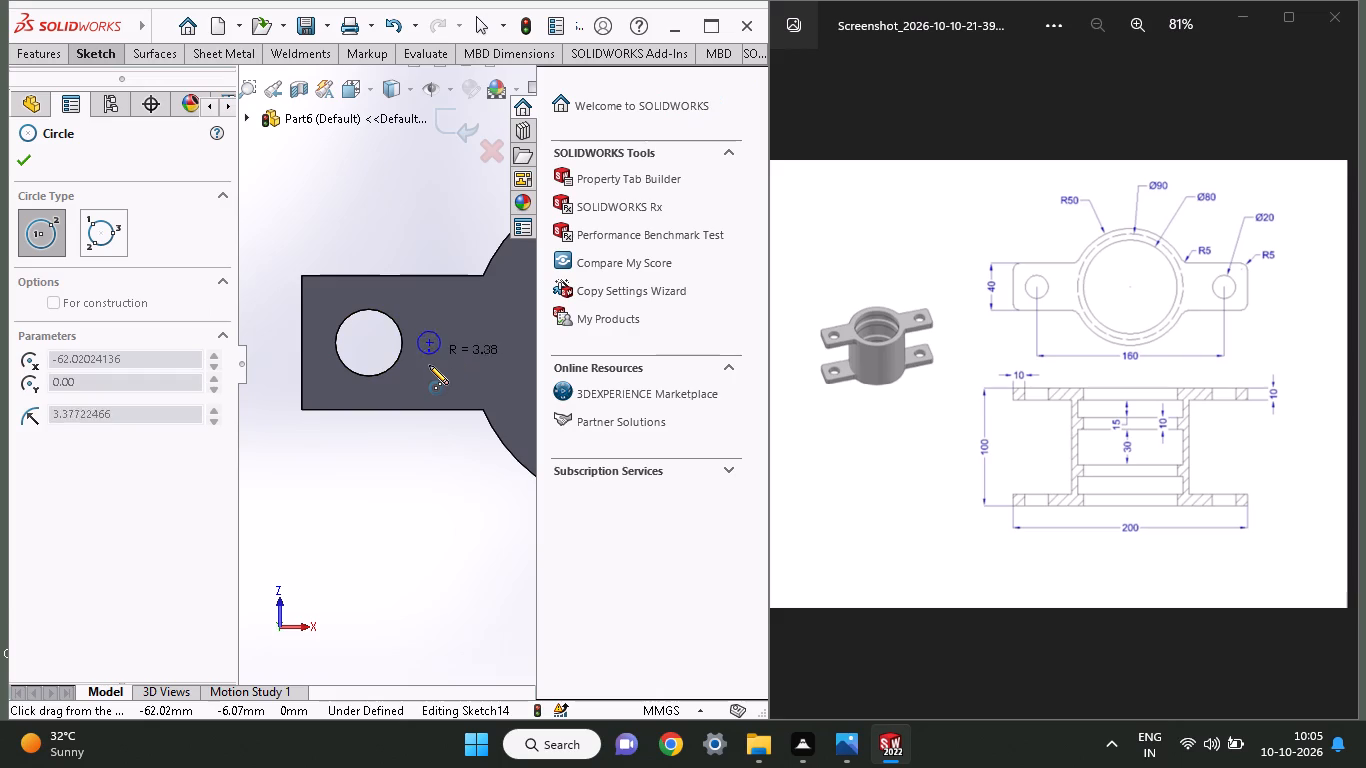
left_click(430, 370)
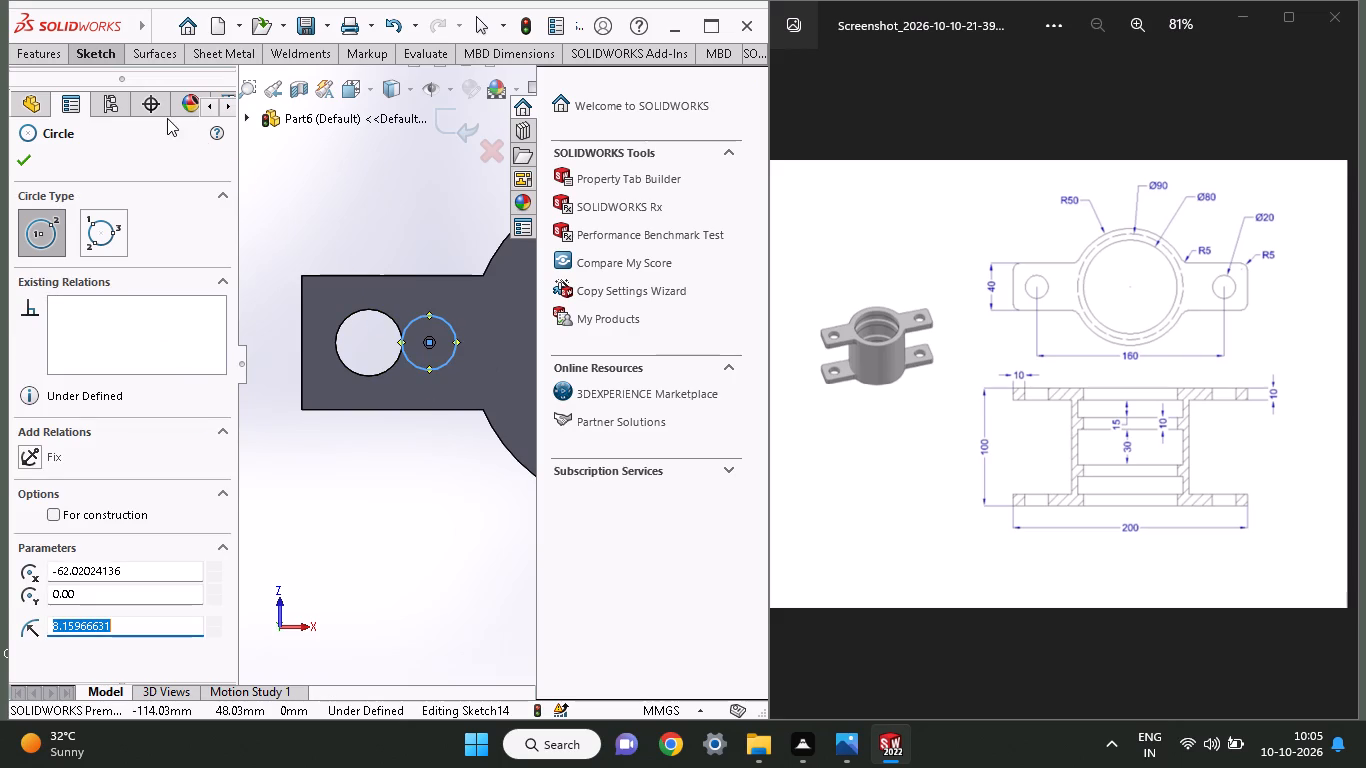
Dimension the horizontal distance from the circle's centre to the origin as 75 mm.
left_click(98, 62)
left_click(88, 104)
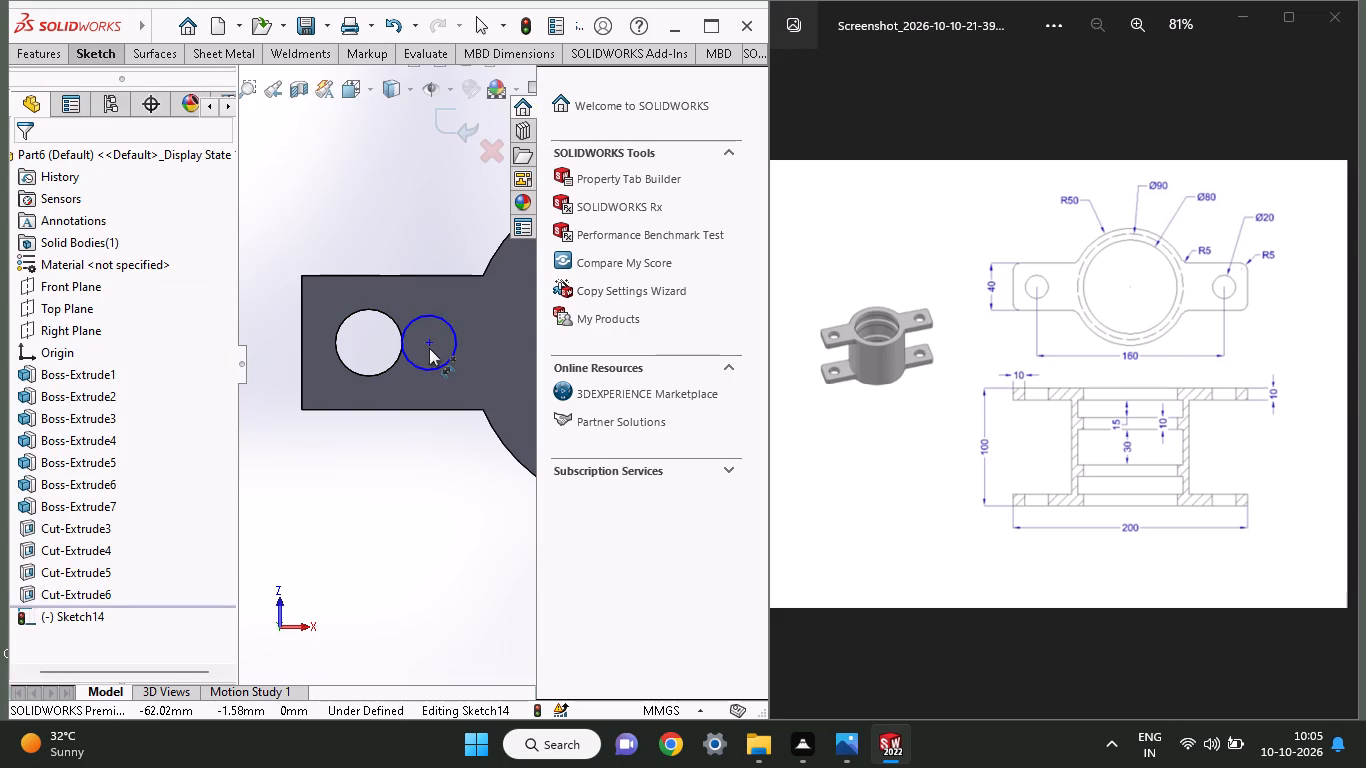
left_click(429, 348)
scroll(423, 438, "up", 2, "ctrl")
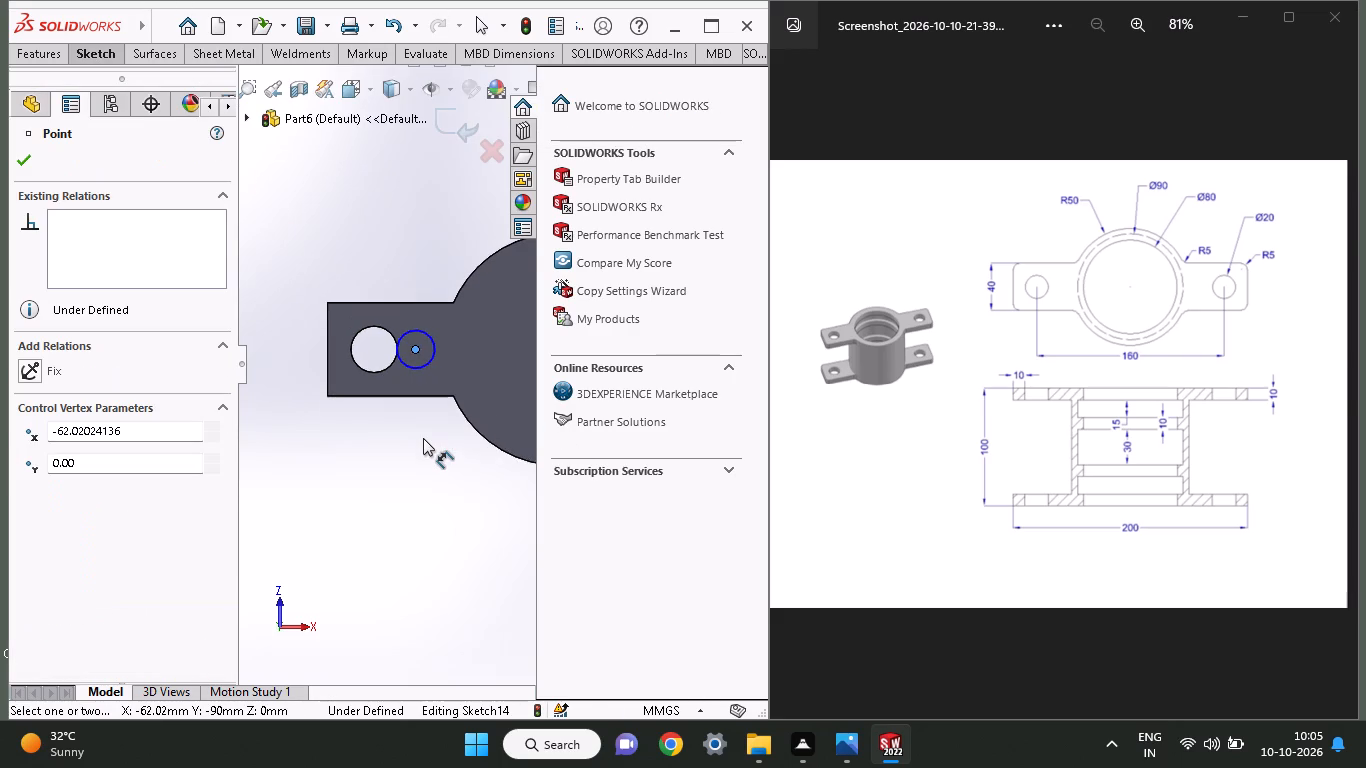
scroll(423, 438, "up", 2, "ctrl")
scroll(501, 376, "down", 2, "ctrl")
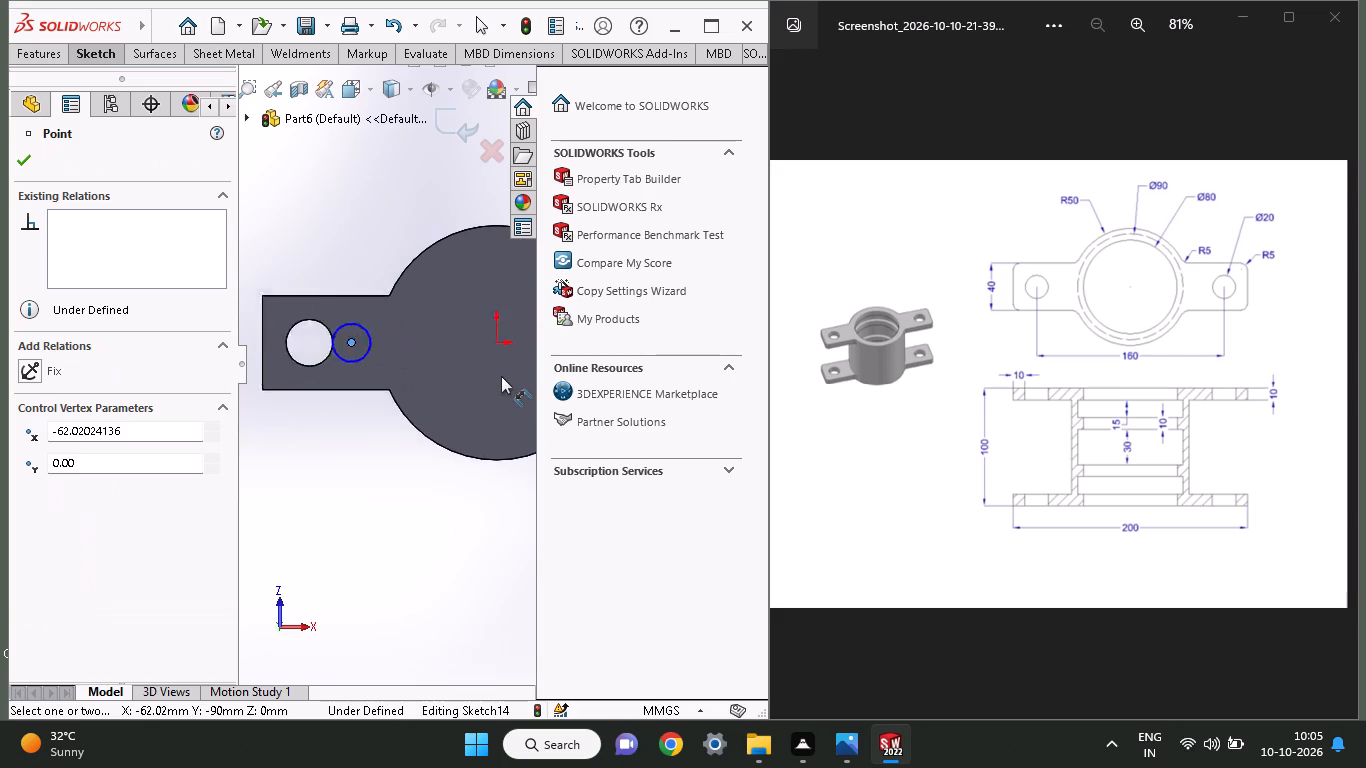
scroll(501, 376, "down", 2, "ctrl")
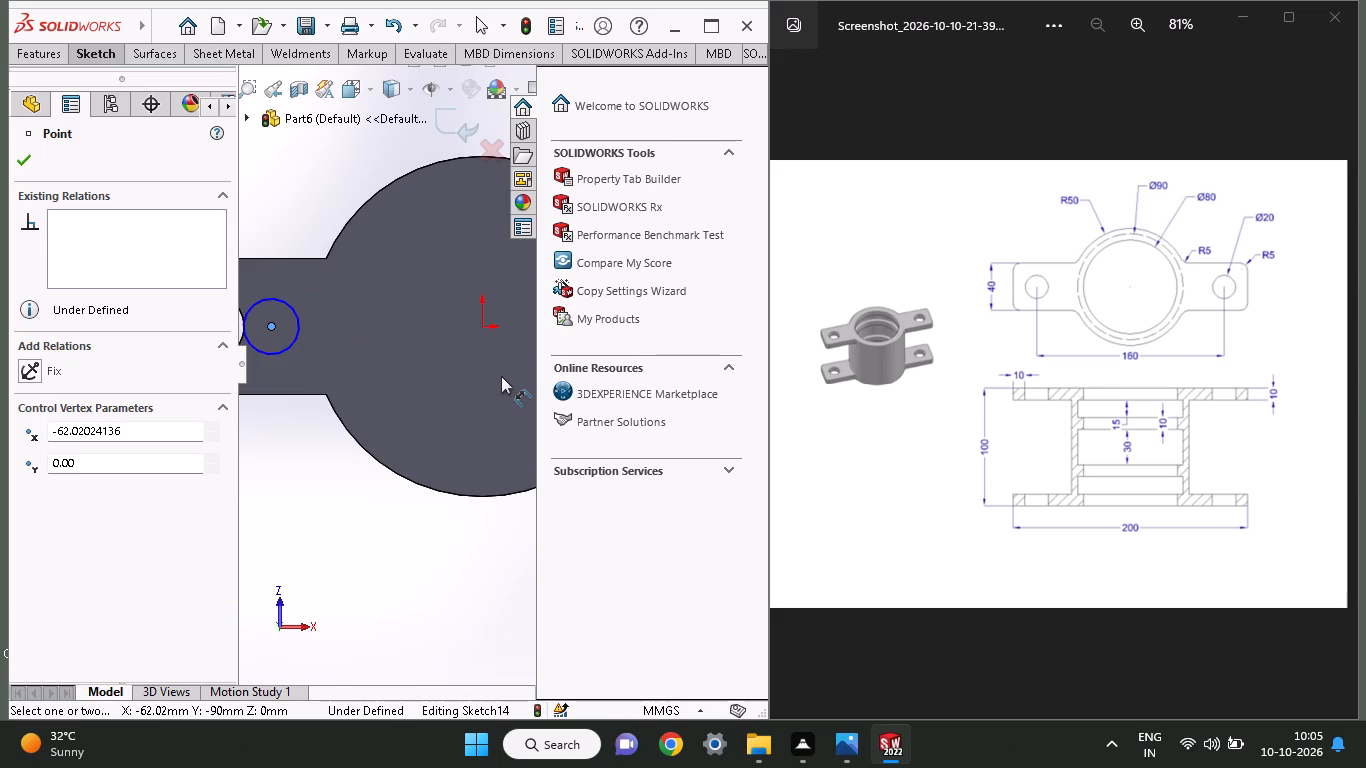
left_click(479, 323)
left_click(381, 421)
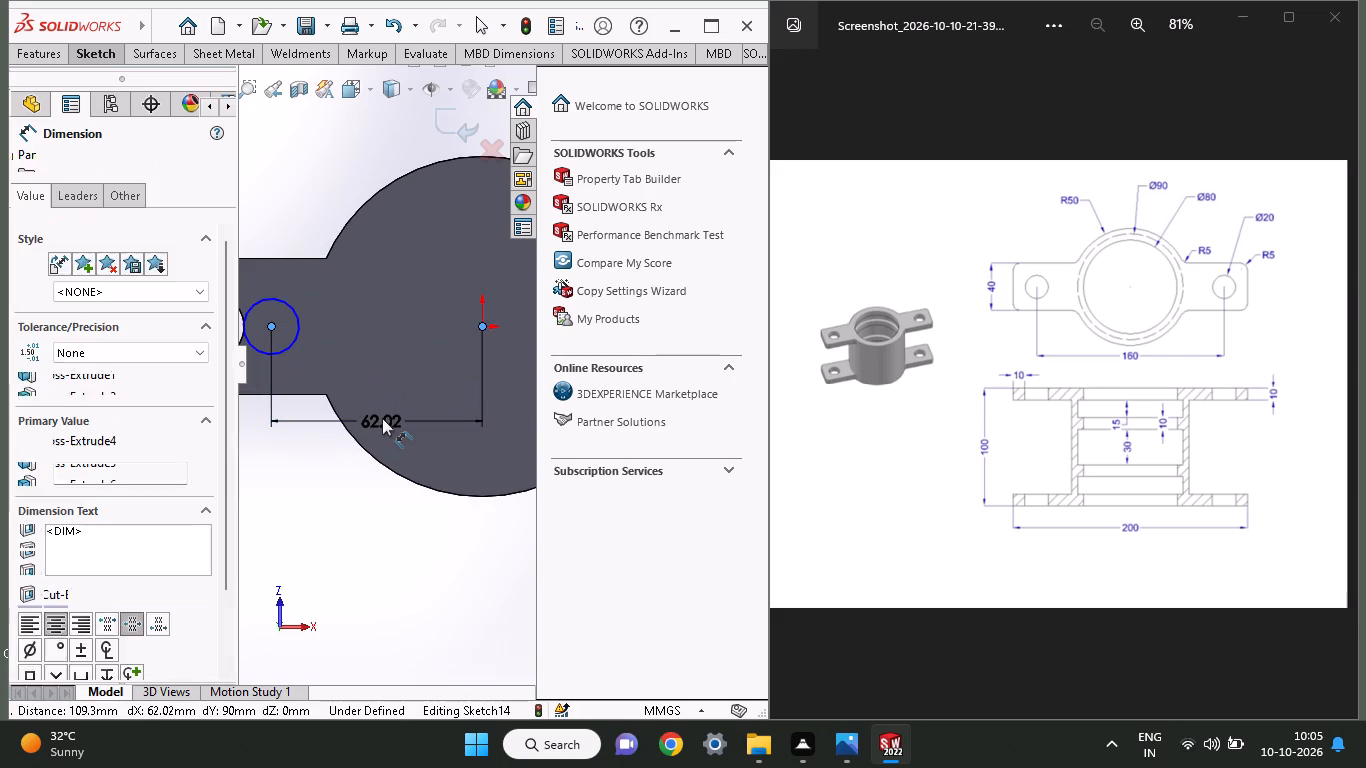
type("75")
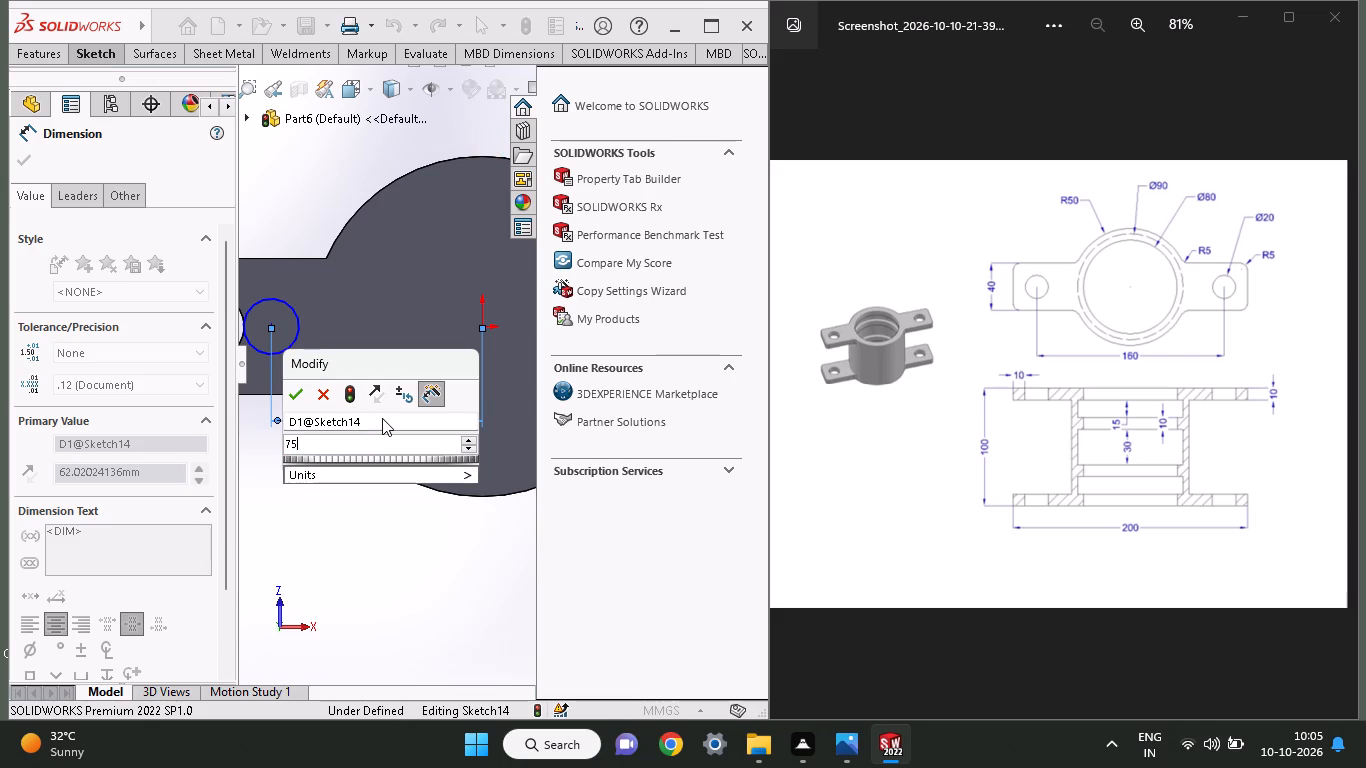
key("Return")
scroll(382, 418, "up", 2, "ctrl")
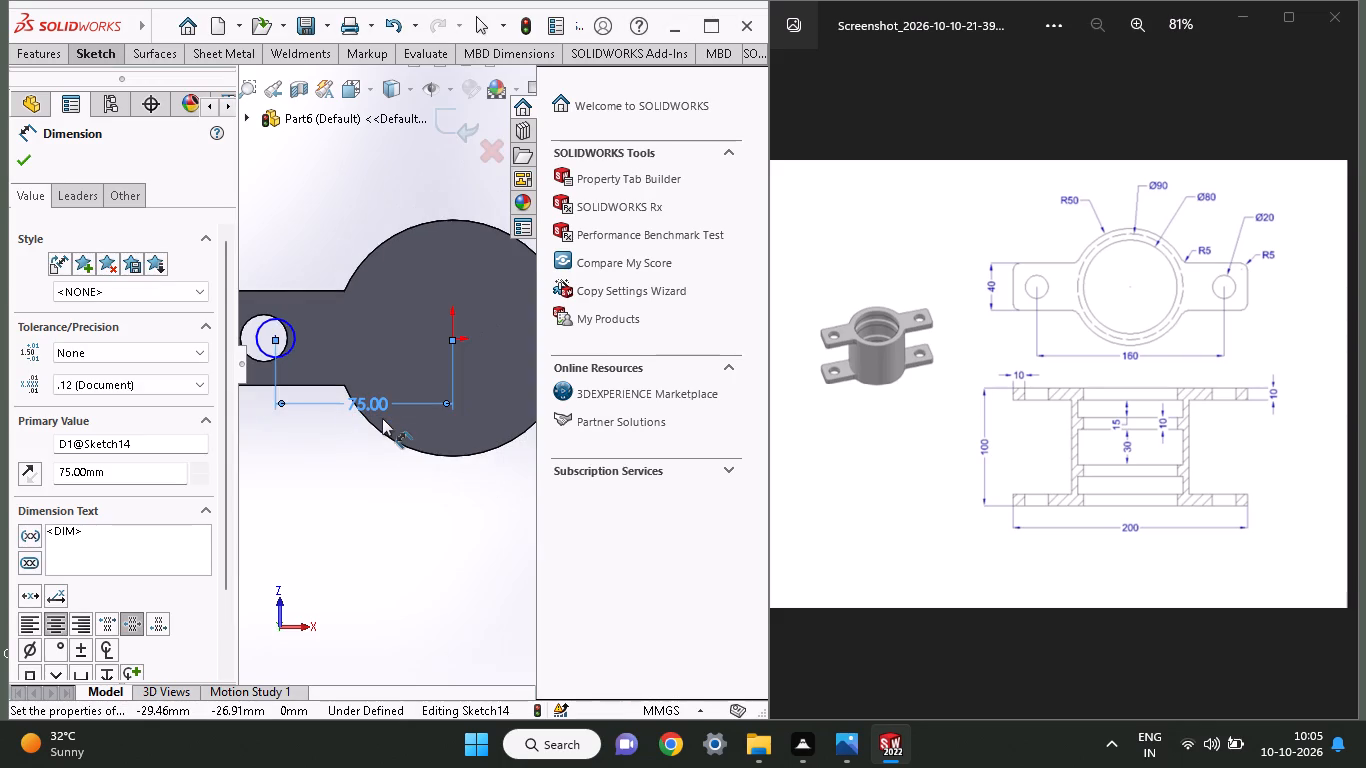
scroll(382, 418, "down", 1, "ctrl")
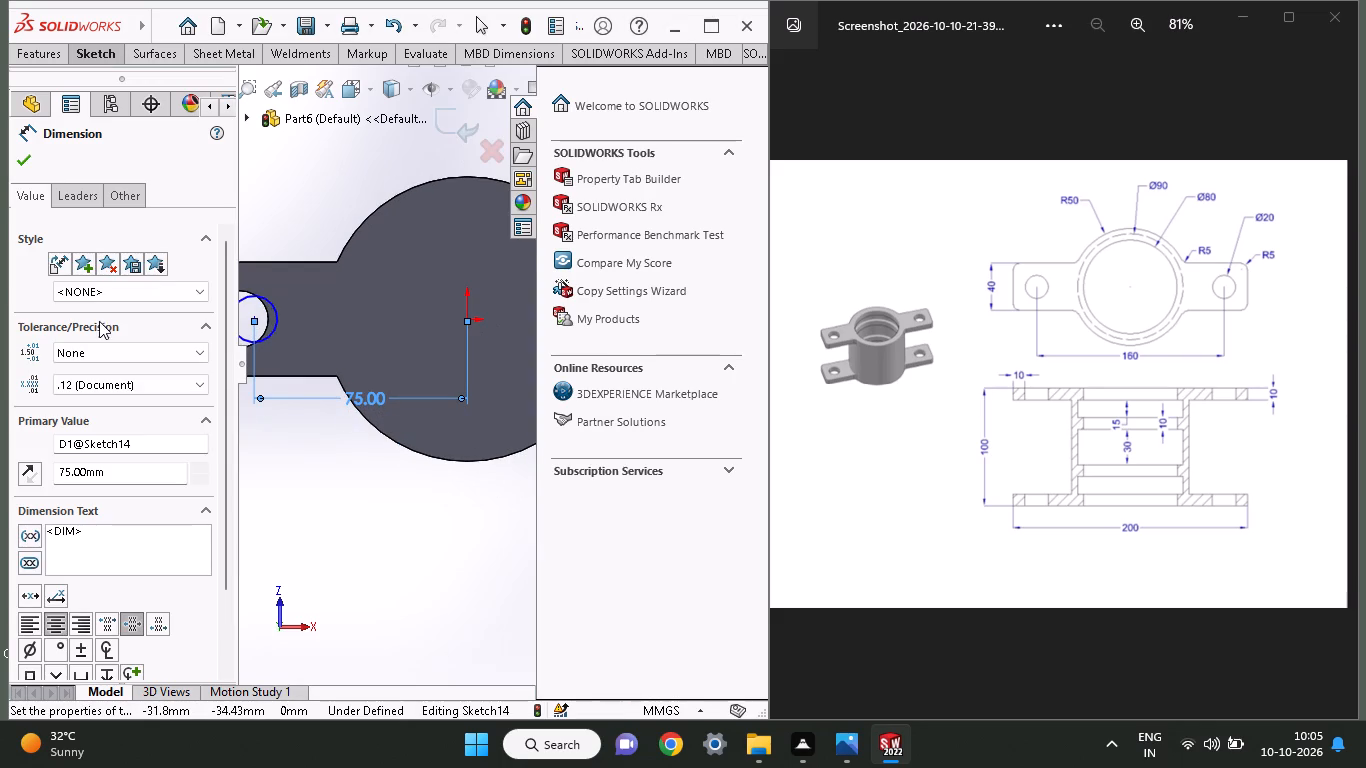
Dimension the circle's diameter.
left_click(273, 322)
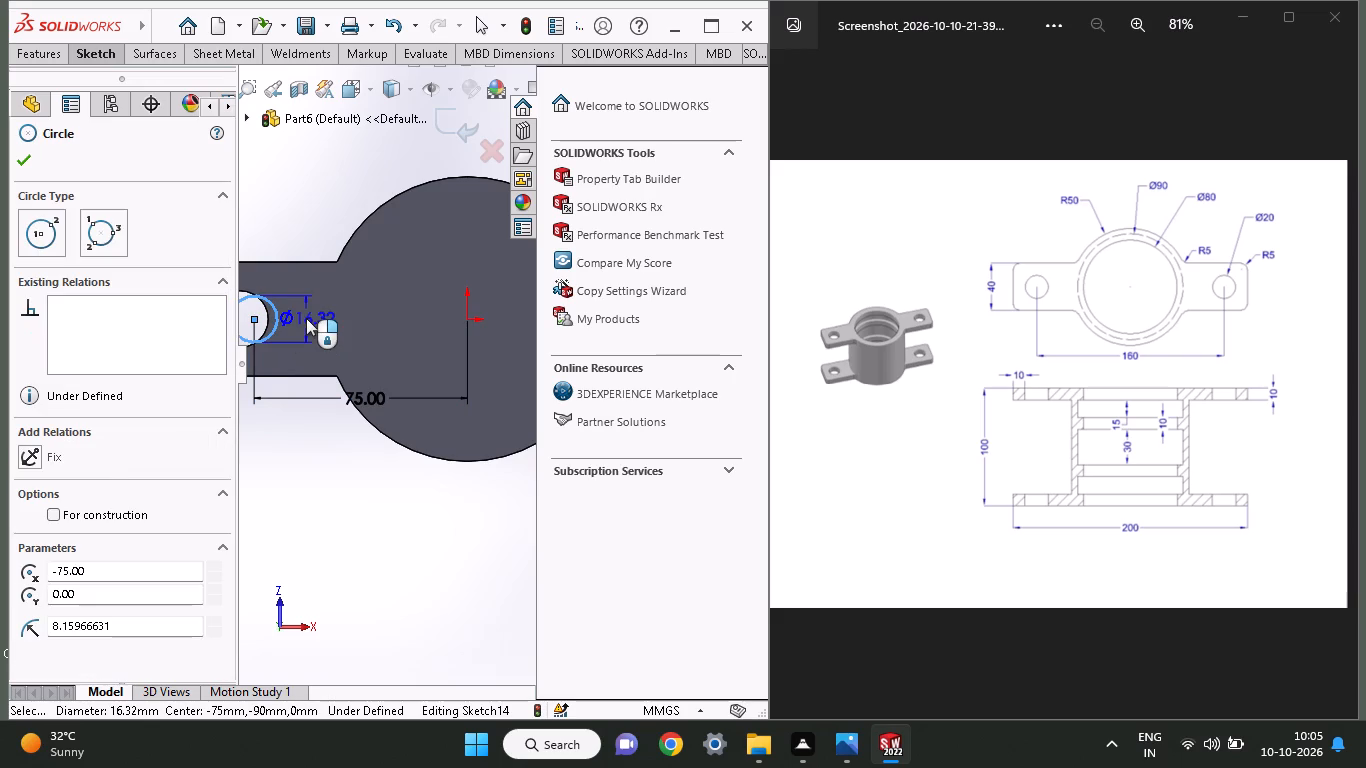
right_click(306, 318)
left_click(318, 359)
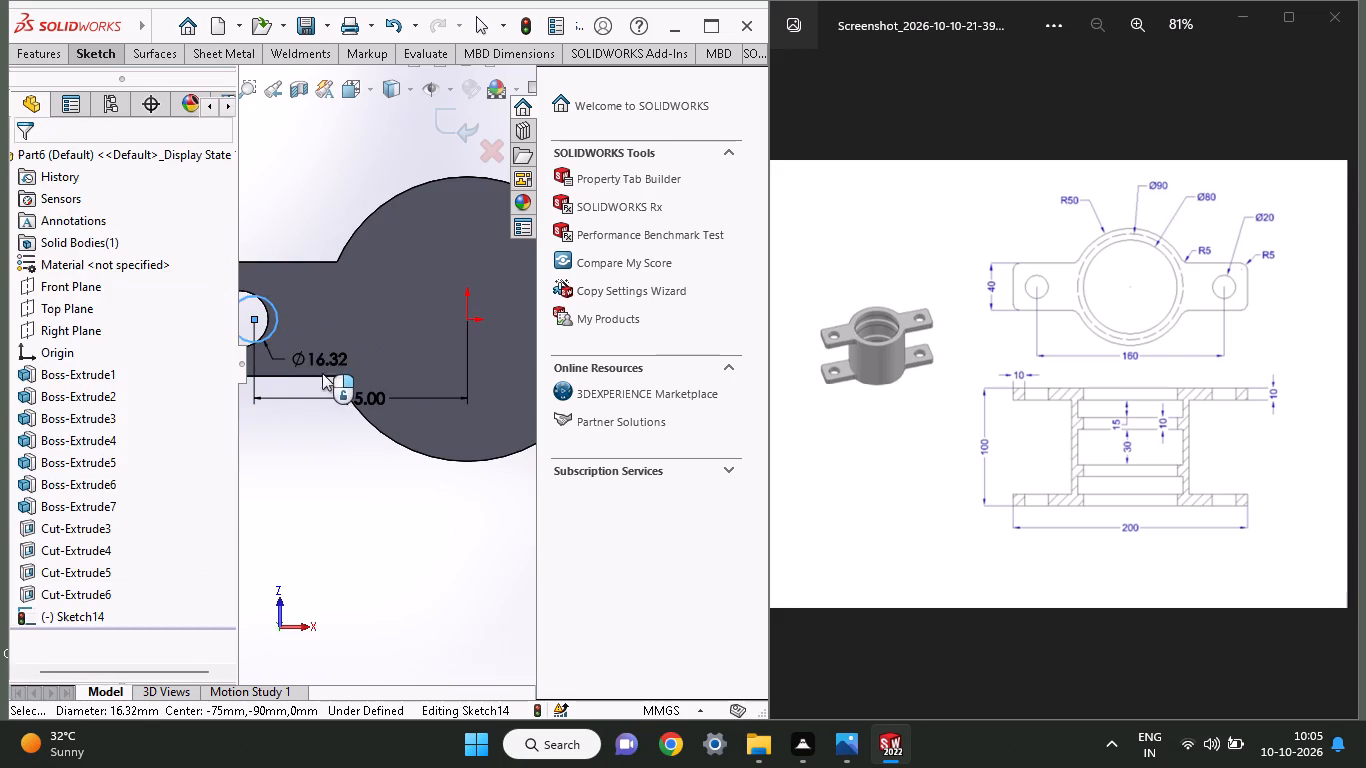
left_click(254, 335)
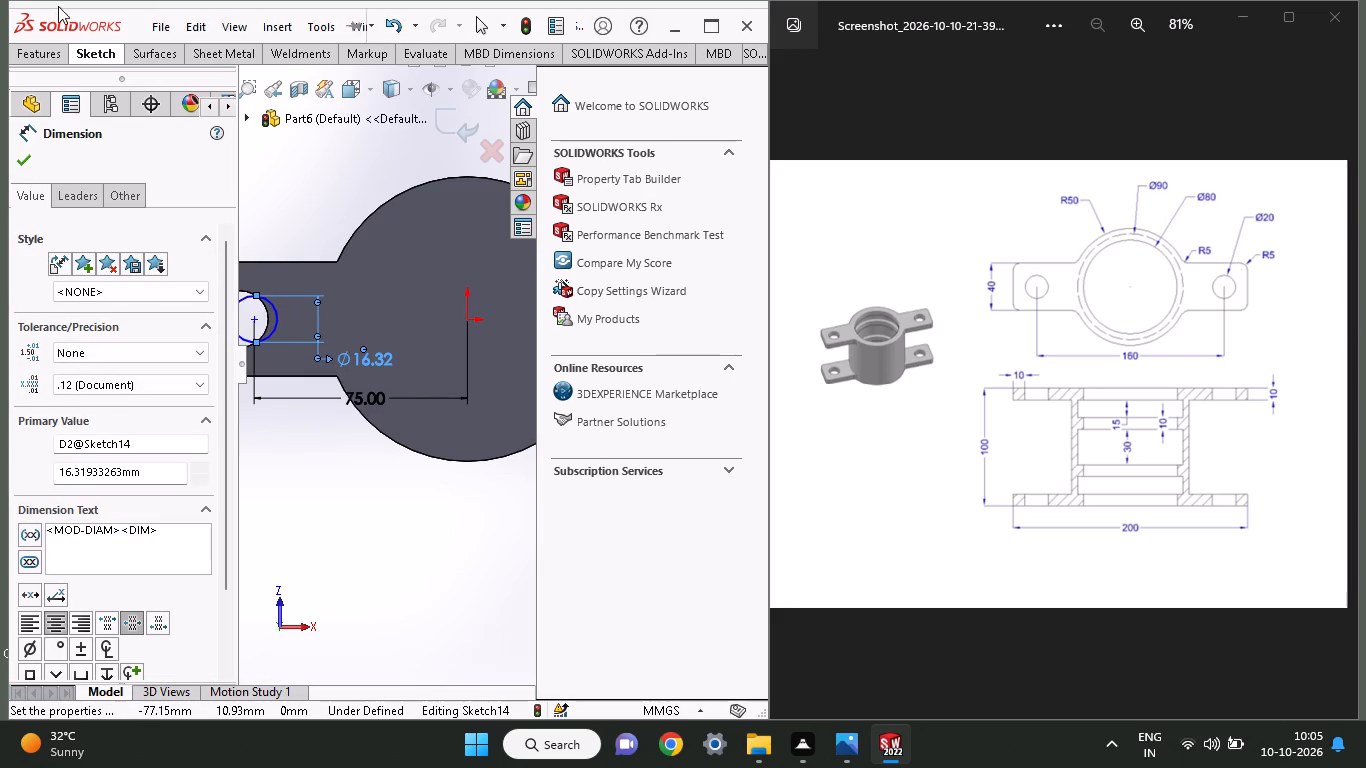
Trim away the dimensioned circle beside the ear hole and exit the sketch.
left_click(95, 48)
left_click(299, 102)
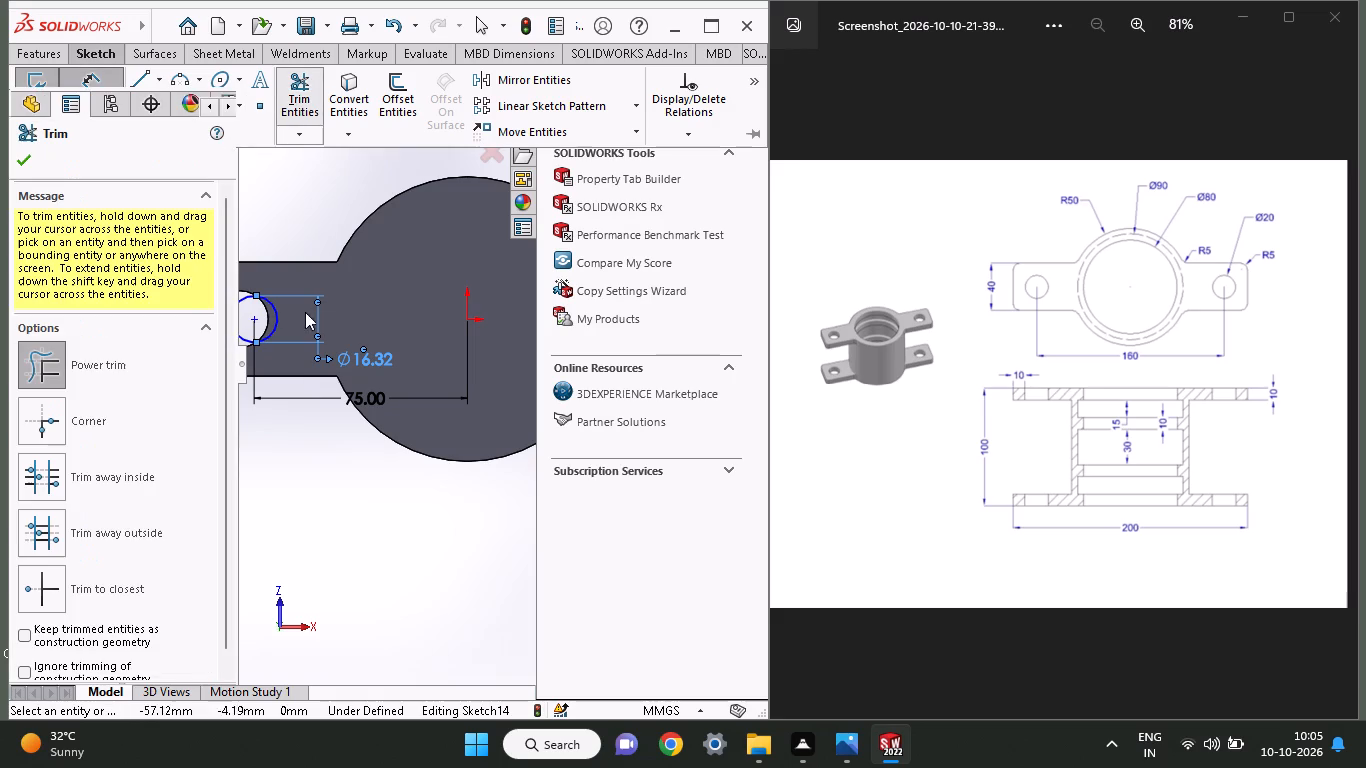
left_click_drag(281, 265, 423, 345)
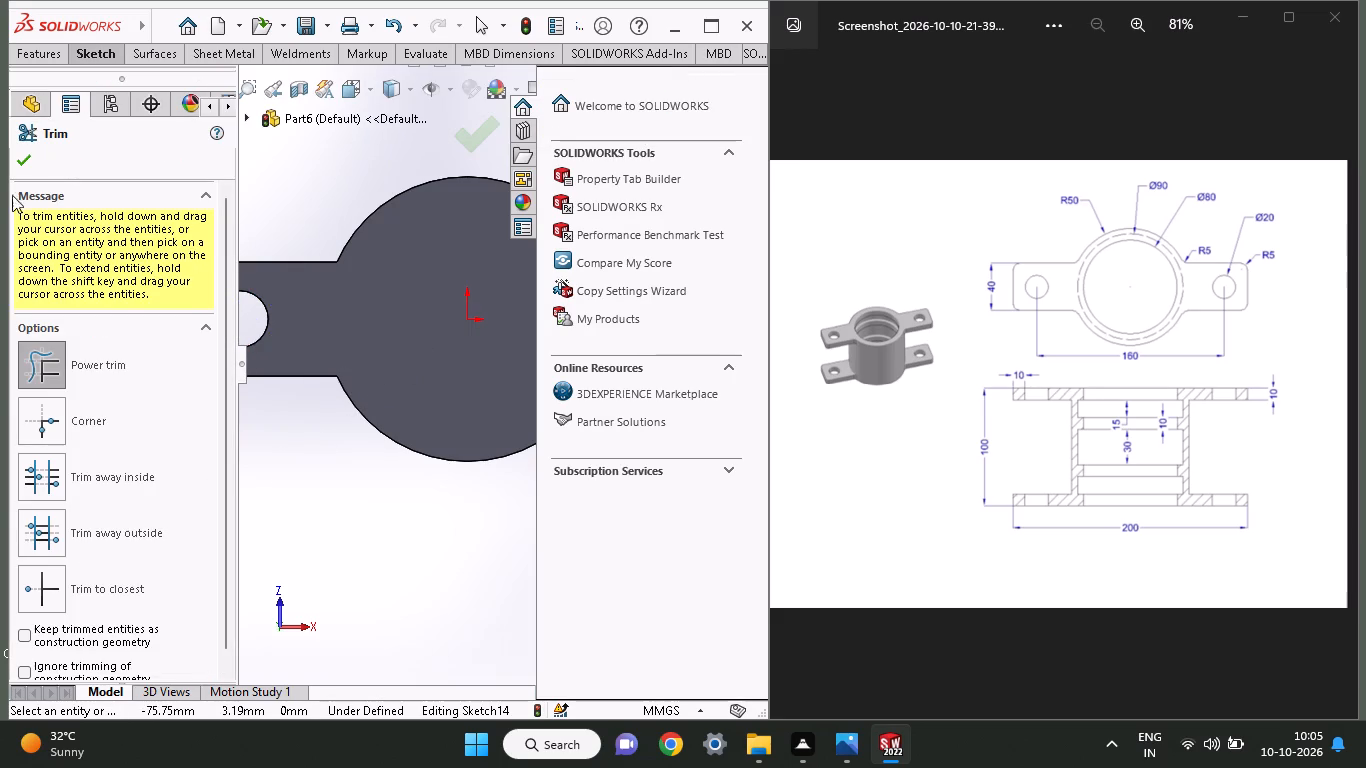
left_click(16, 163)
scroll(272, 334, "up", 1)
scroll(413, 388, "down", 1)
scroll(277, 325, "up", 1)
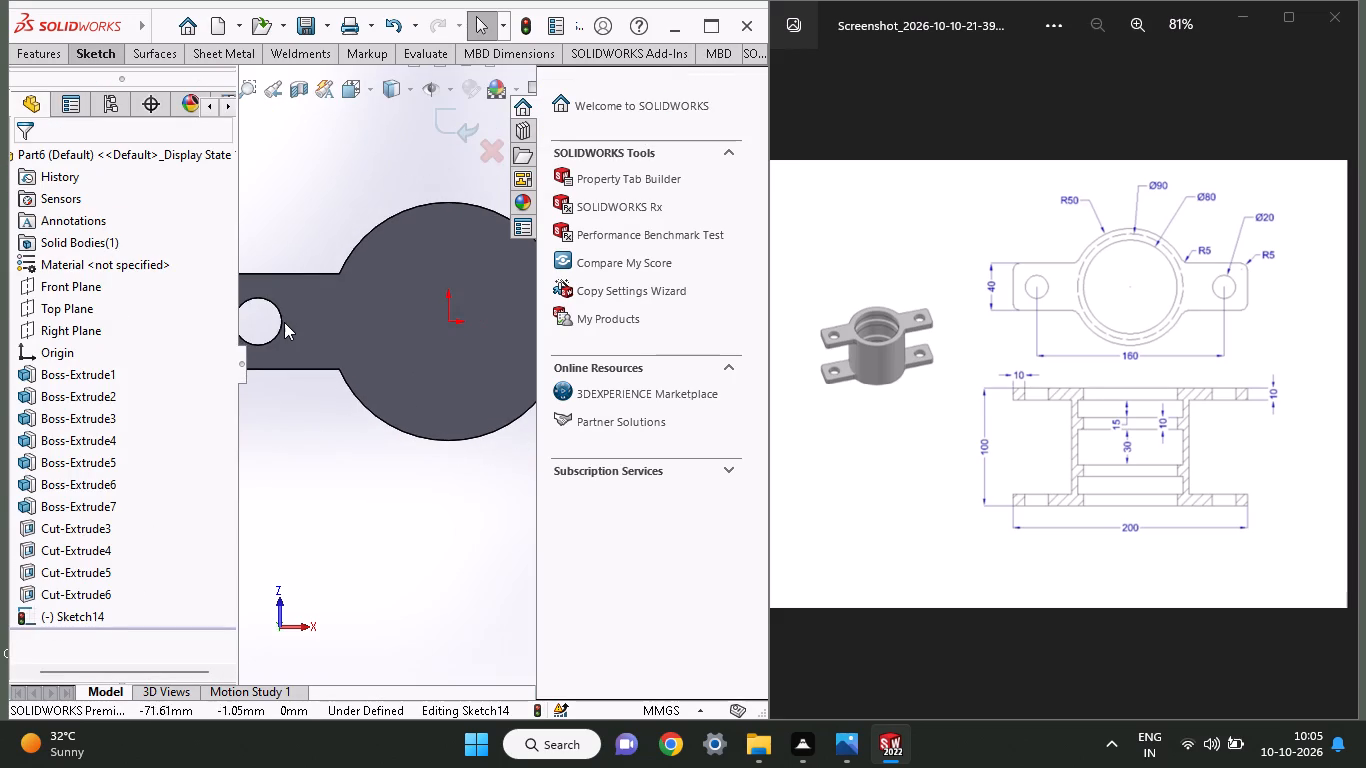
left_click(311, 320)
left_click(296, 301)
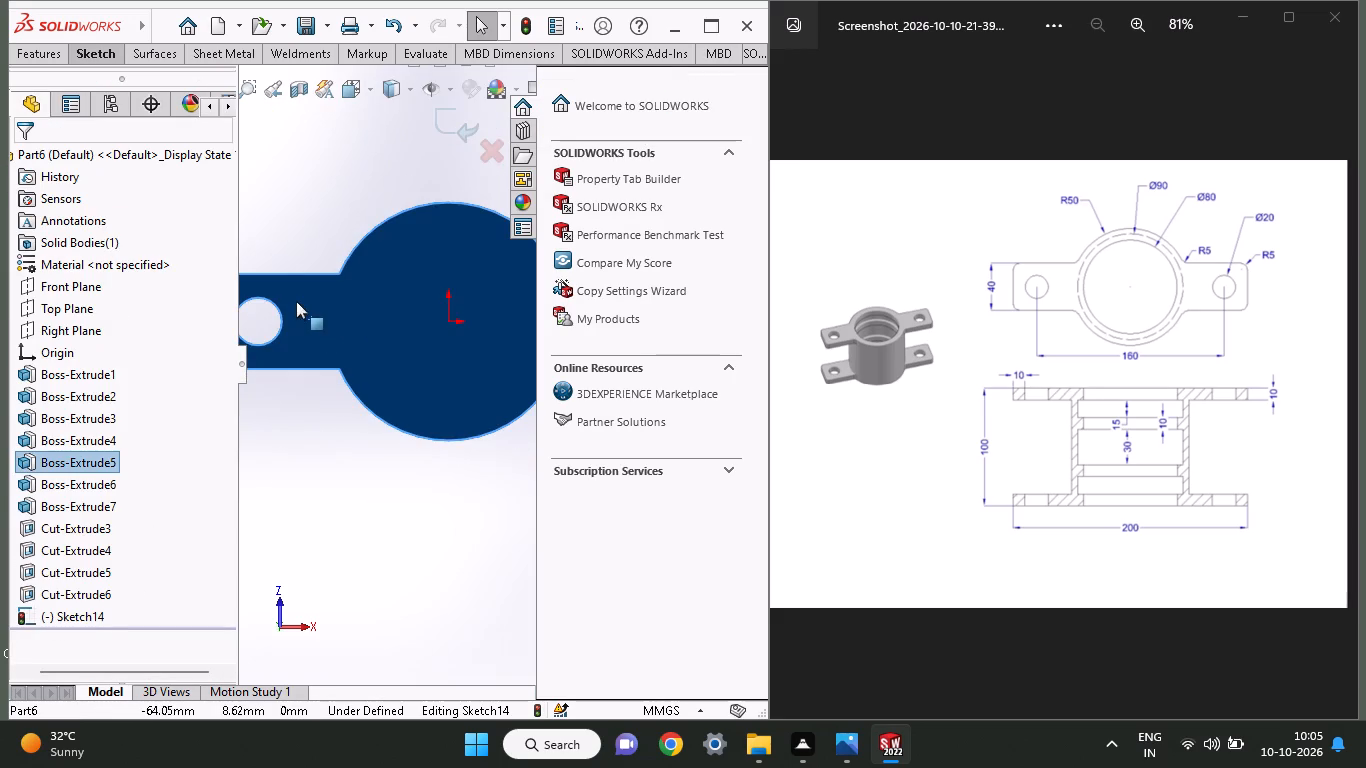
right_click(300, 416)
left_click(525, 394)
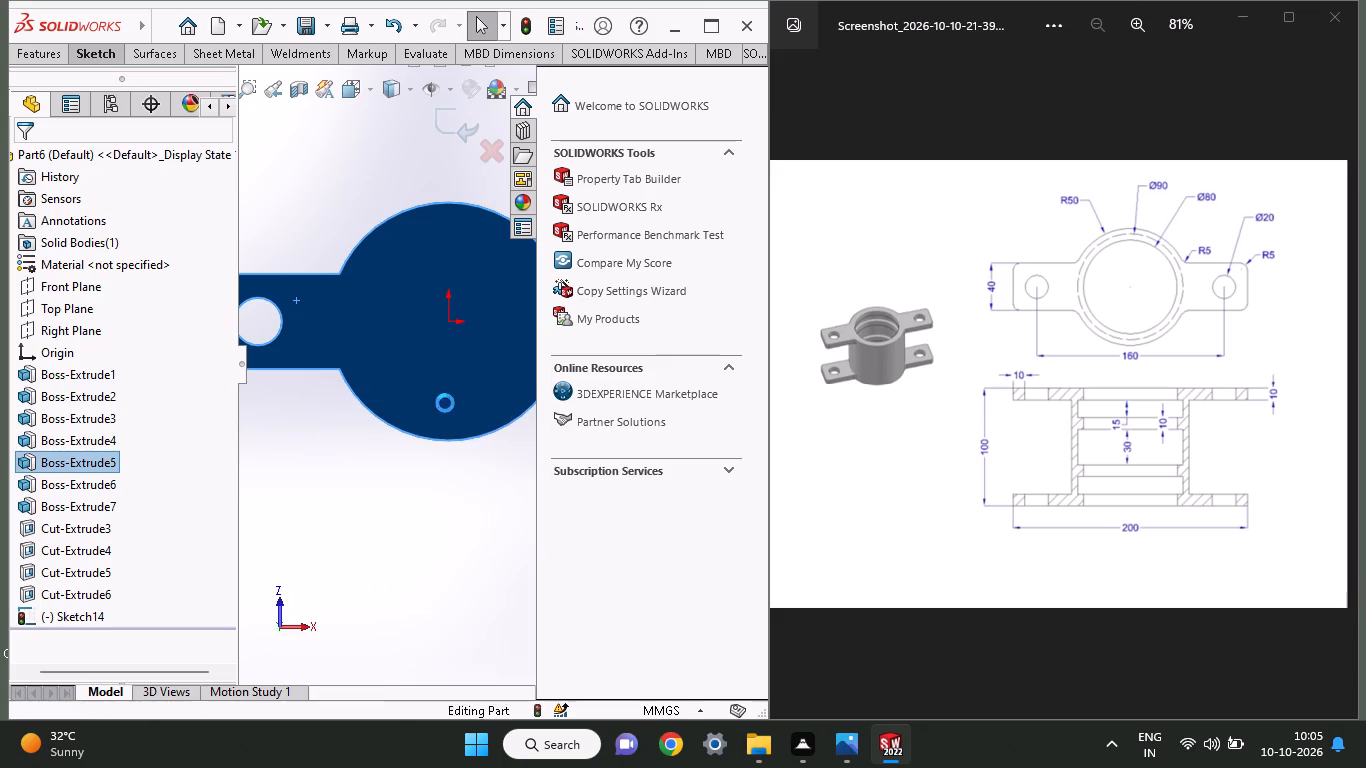
Sketch a 10 mm radius circle on the end flange's outer face, centred on the negative-X ear's hole and matching its edge.
left_click(300, 306)
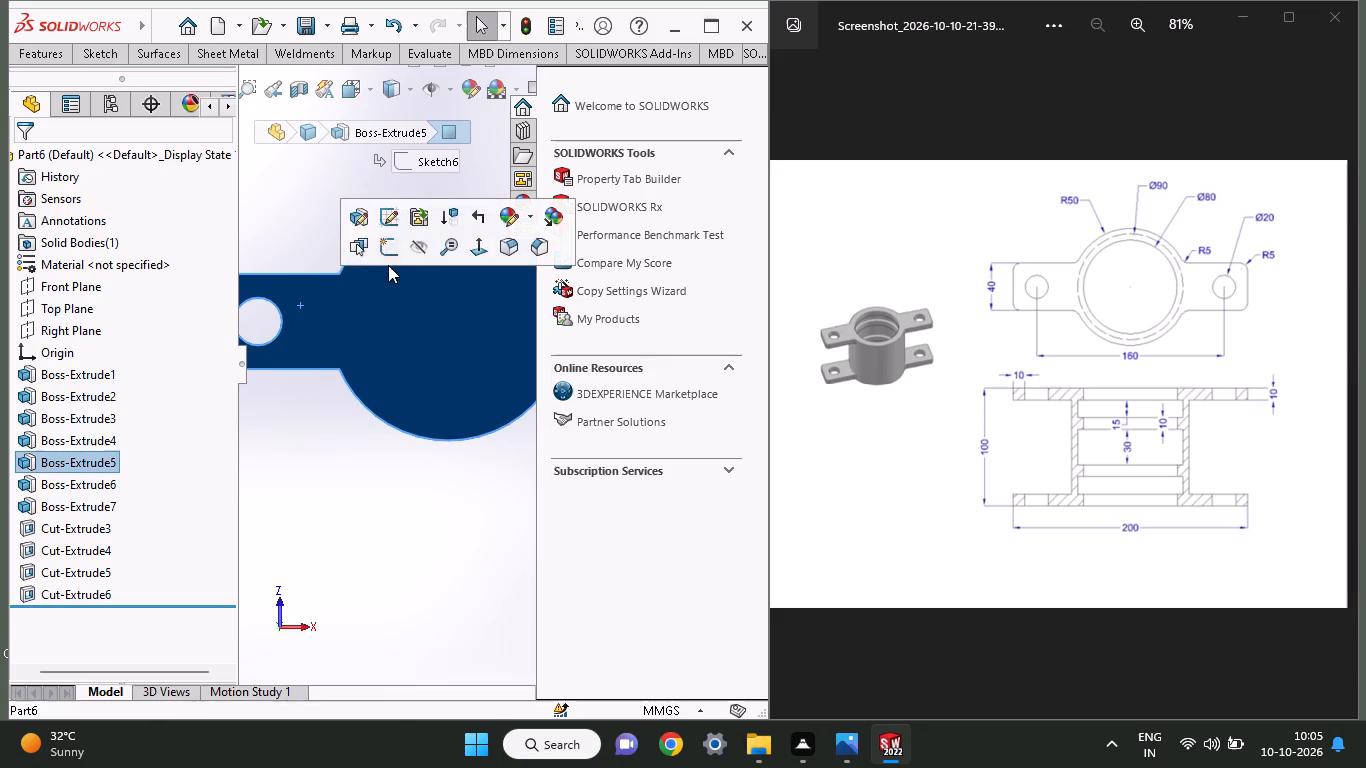
left_click(389, 261)
scroll(345, 378, "down", 1)
scroll(344, 379, "up", 1)
scroll(340, 383, "down", 1)
scroll(340, 383, "up", 1)
scroll(320, 387, "down", 1)
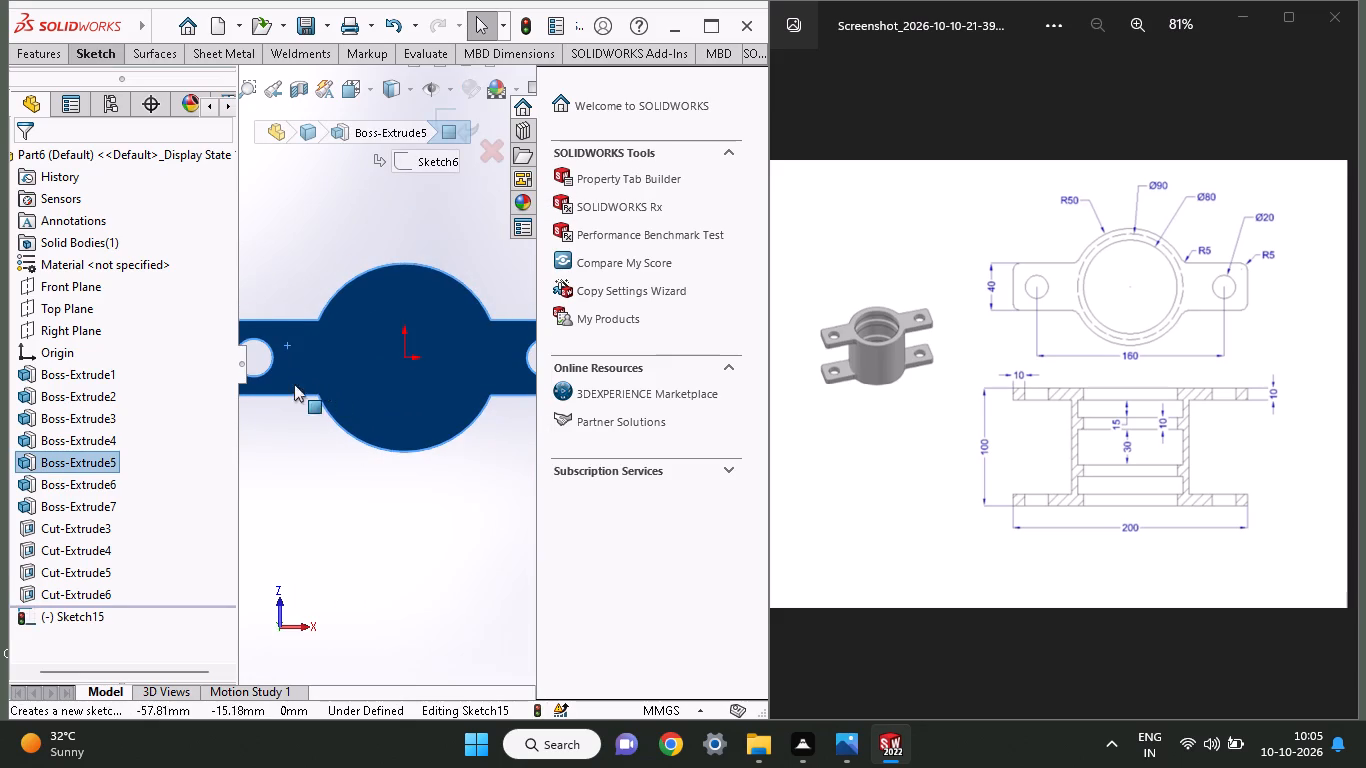
scroll(286, 368, "down", 1)
scroll(290, 368, "up", 3, "ctrl")
scroll(290, 368, "down", 4, "ctrl")
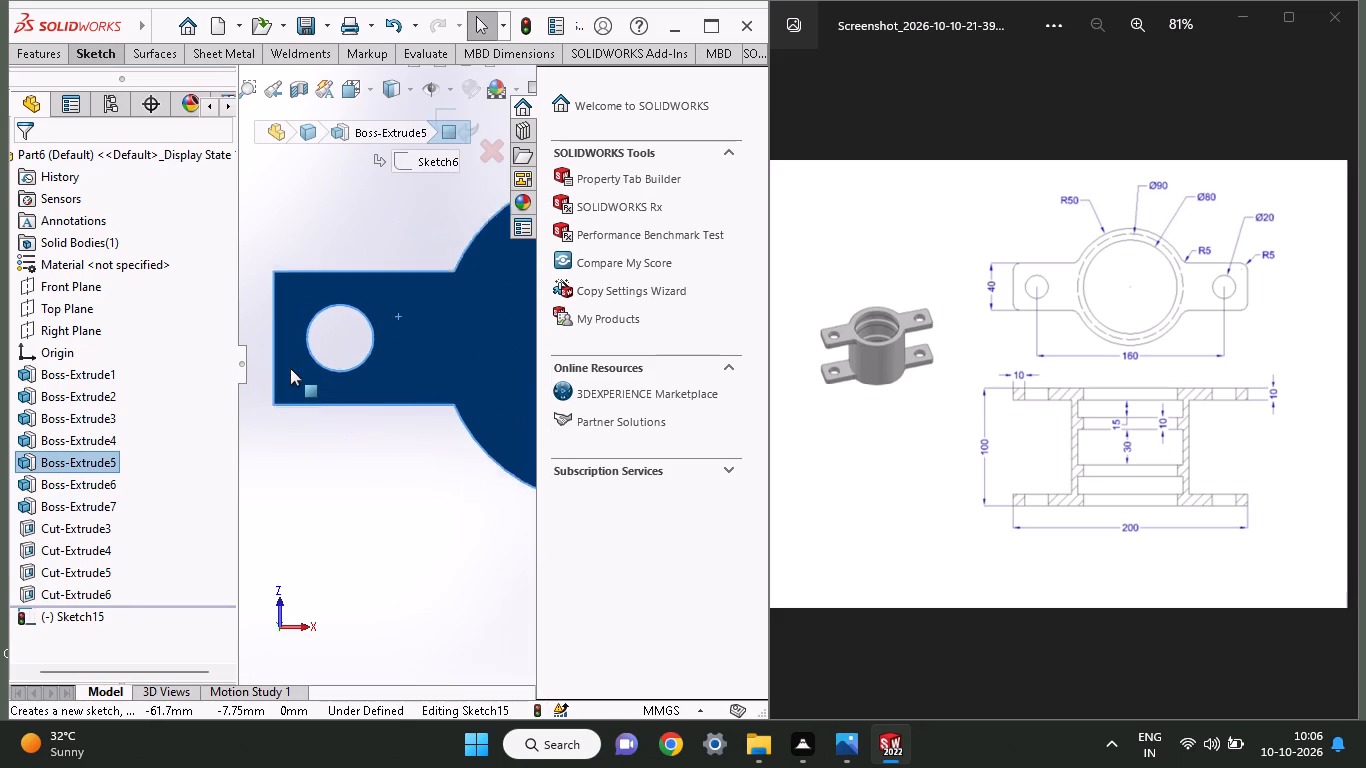
scroll(290, 368, "down", 3, "ctrl")
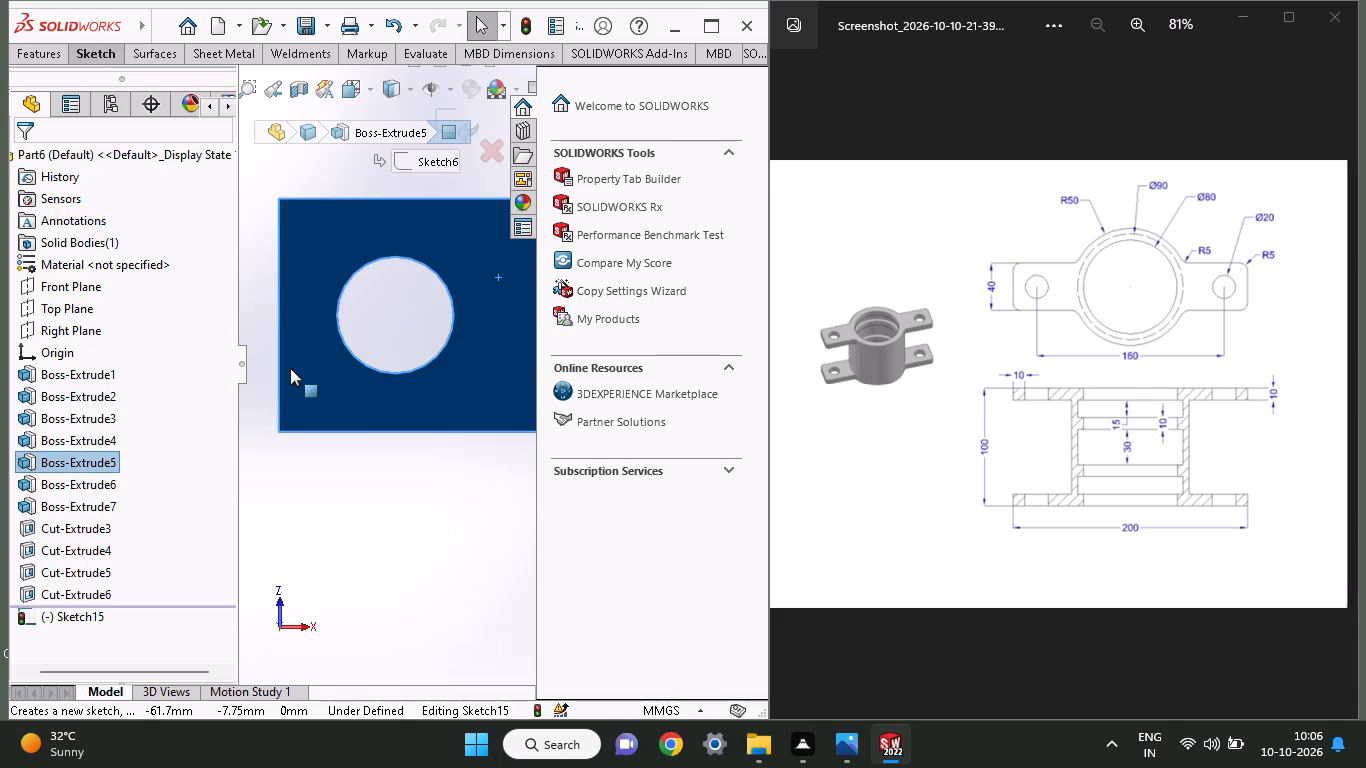
left_click(108, 59)
left_click(149, 136)
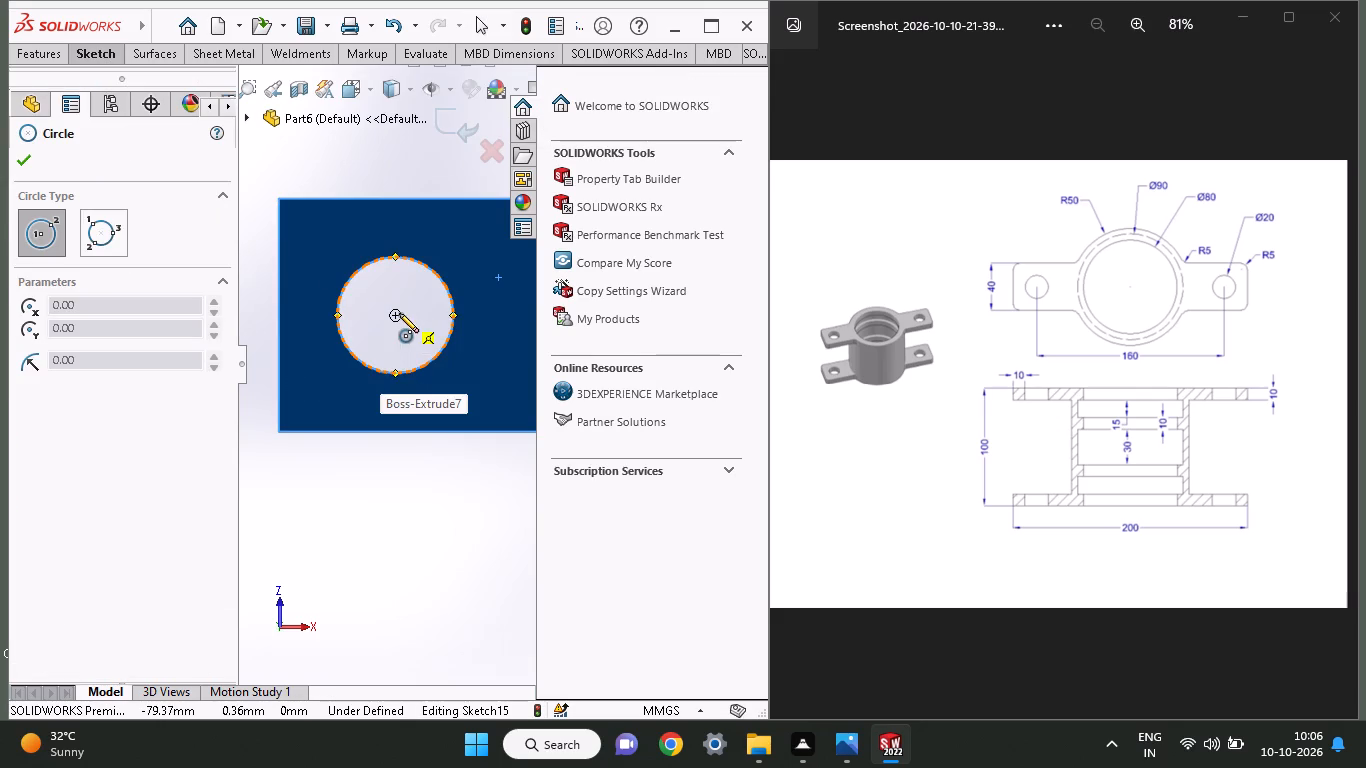
left_click(391, 314)
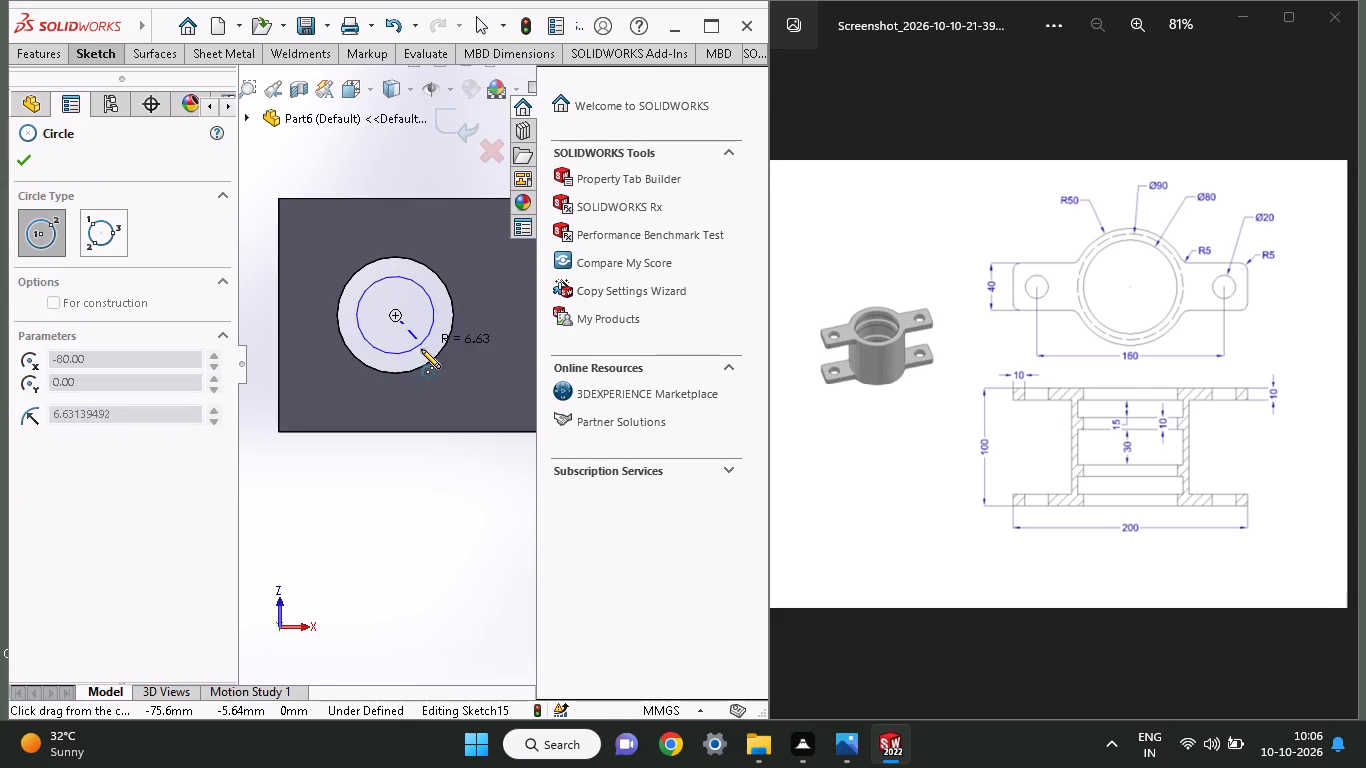
left_click(422, 367)
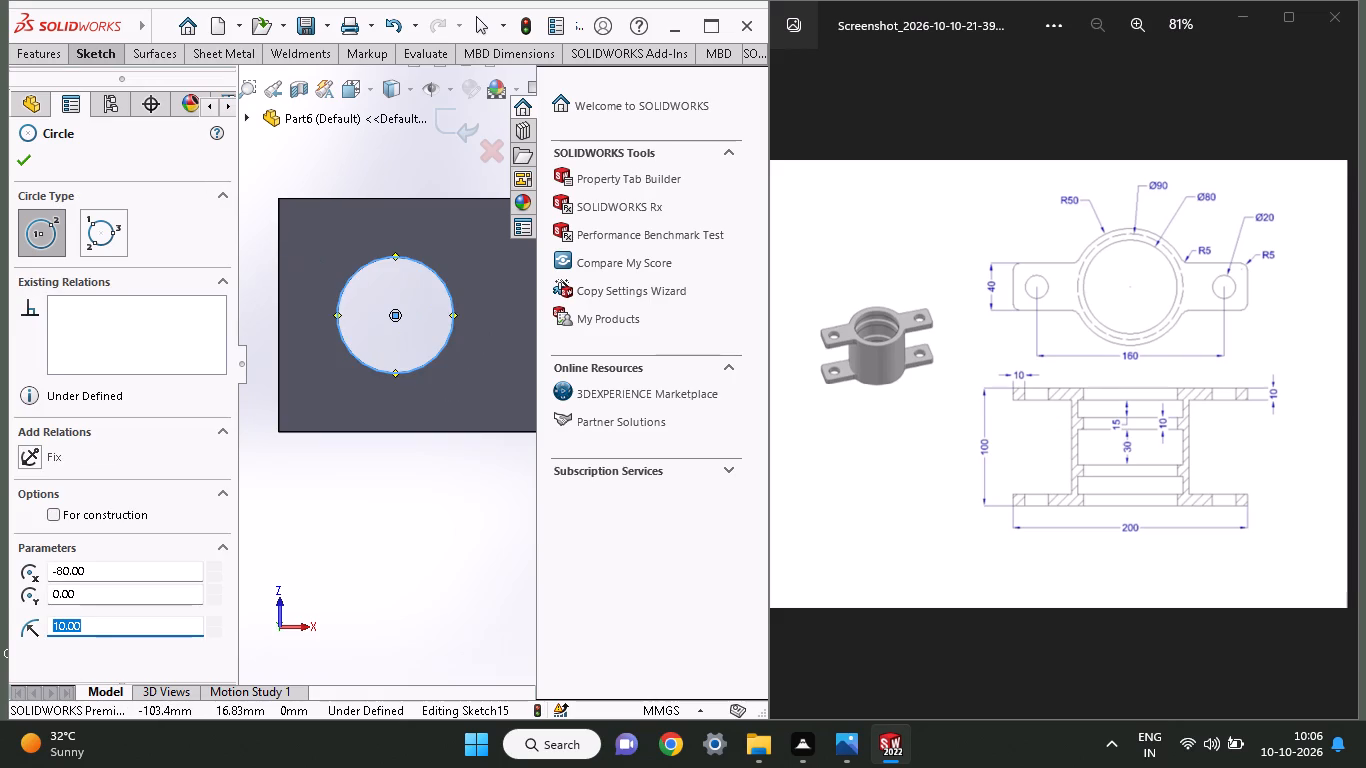
Extrude the circle as a boss 10 mm in the reversed direction, into the flange thickness, to fill the ear hole.
left_click(49, 63)
left_click(49, 101)
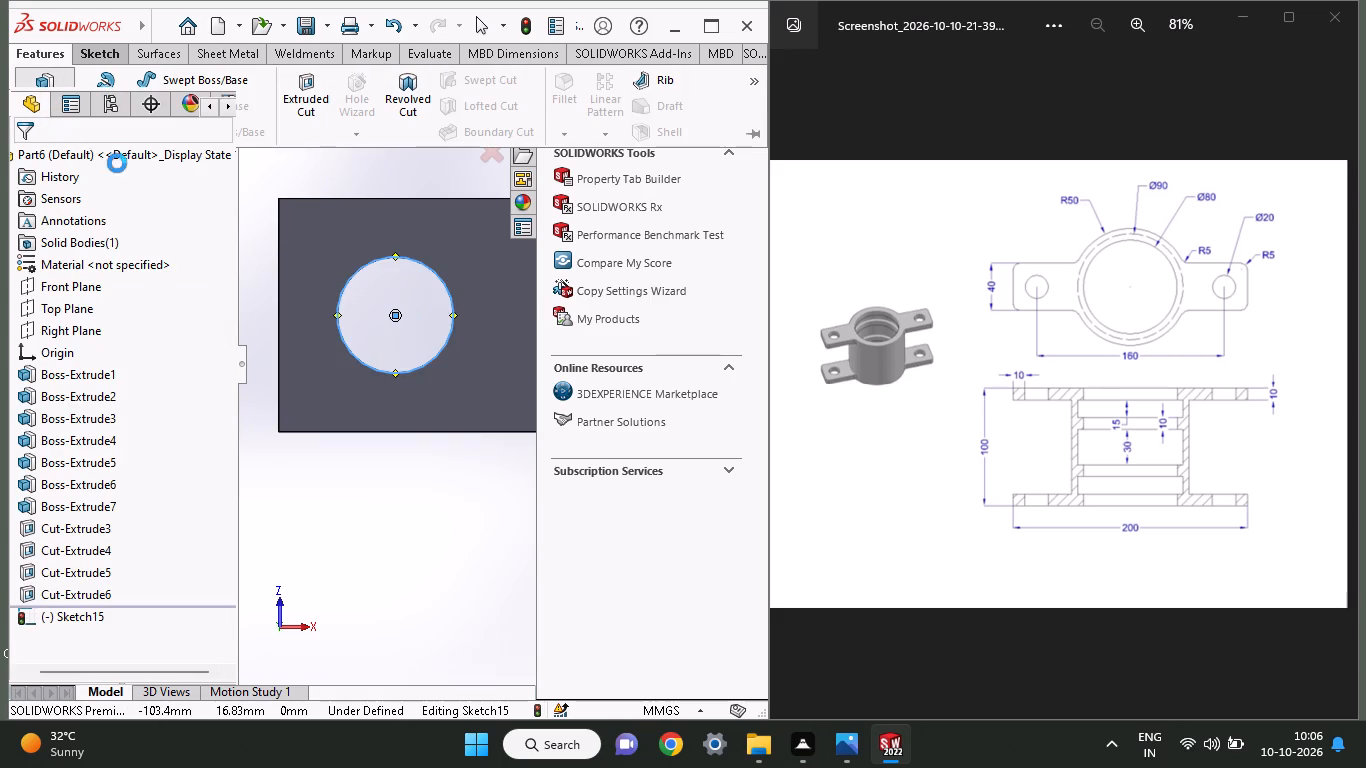
middle_click_drag(323, 344, 344, 278)
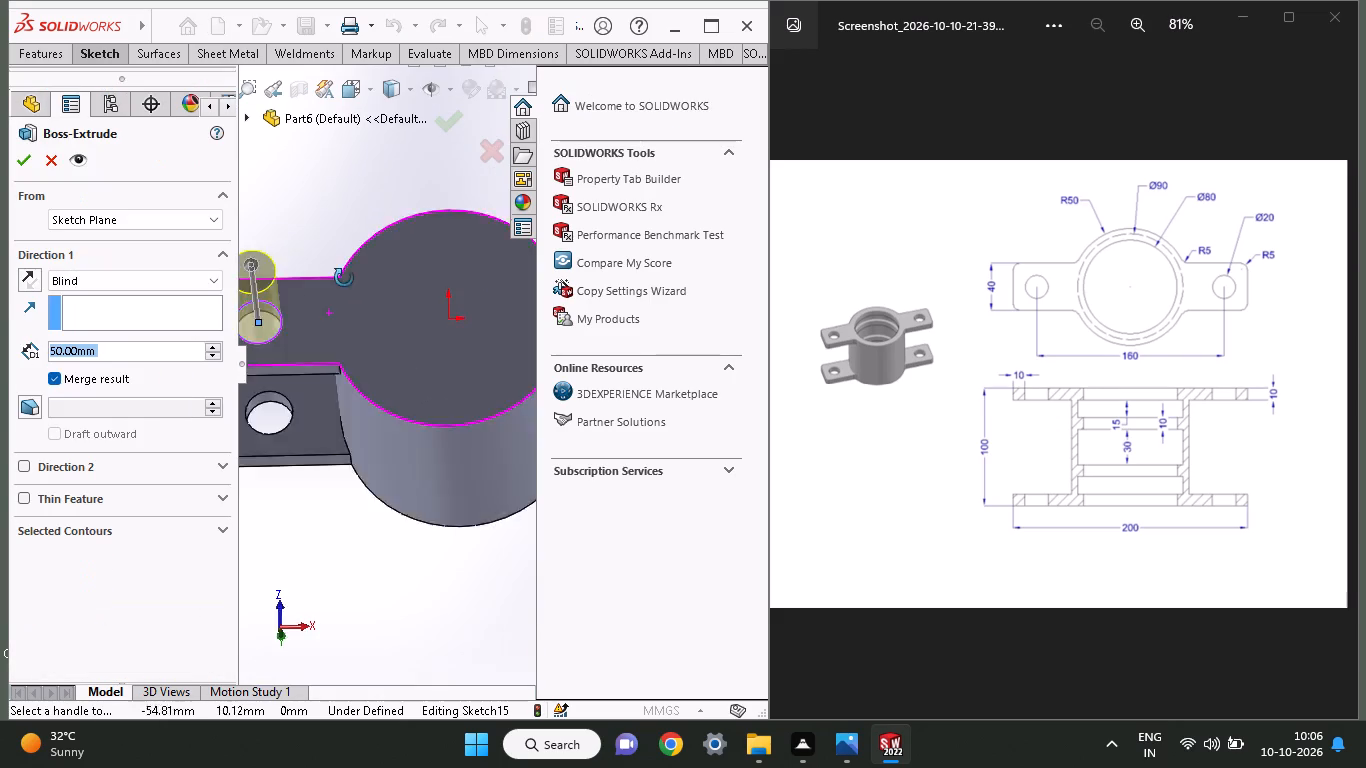
middle_click_drag(344, 278, 382, 240)
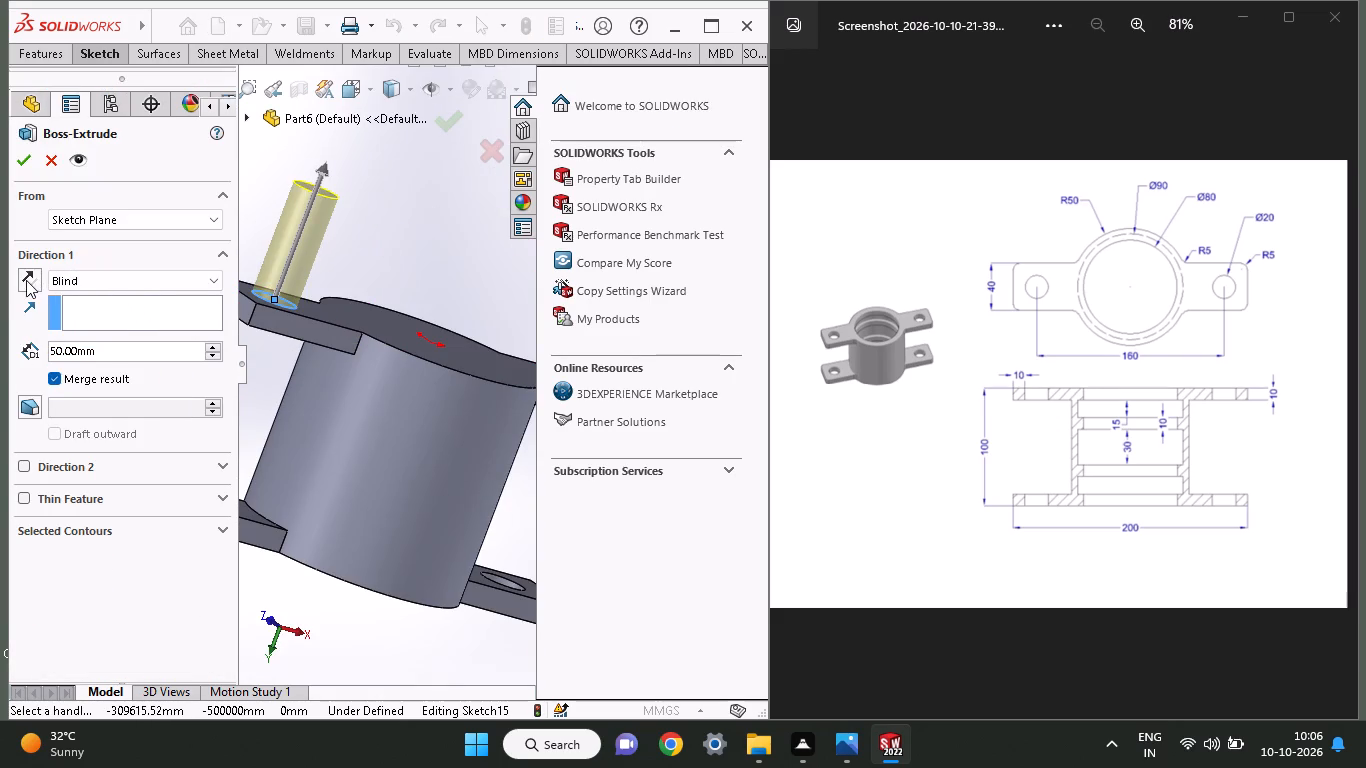
left_click(26, 280)
left_click_drag(104, 353, 0, 341)
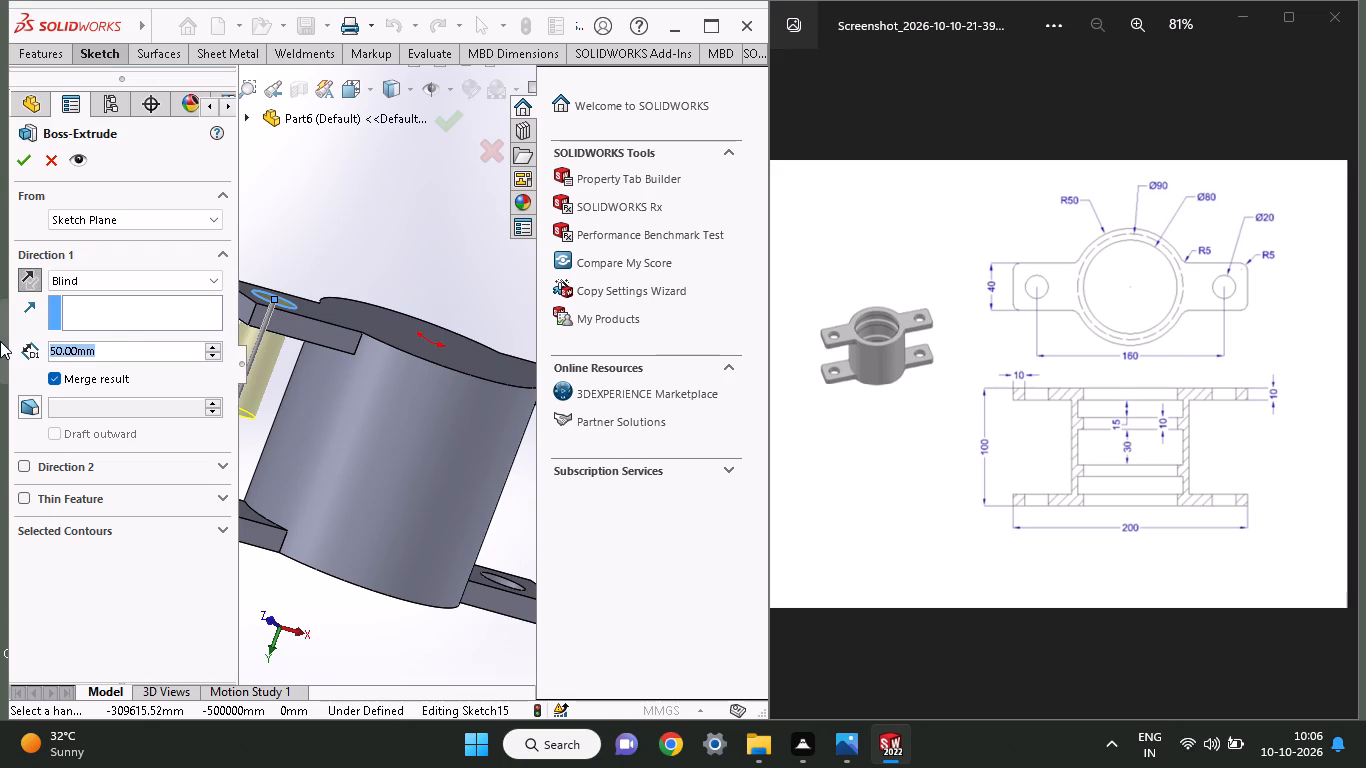
type("10")
key("Return")
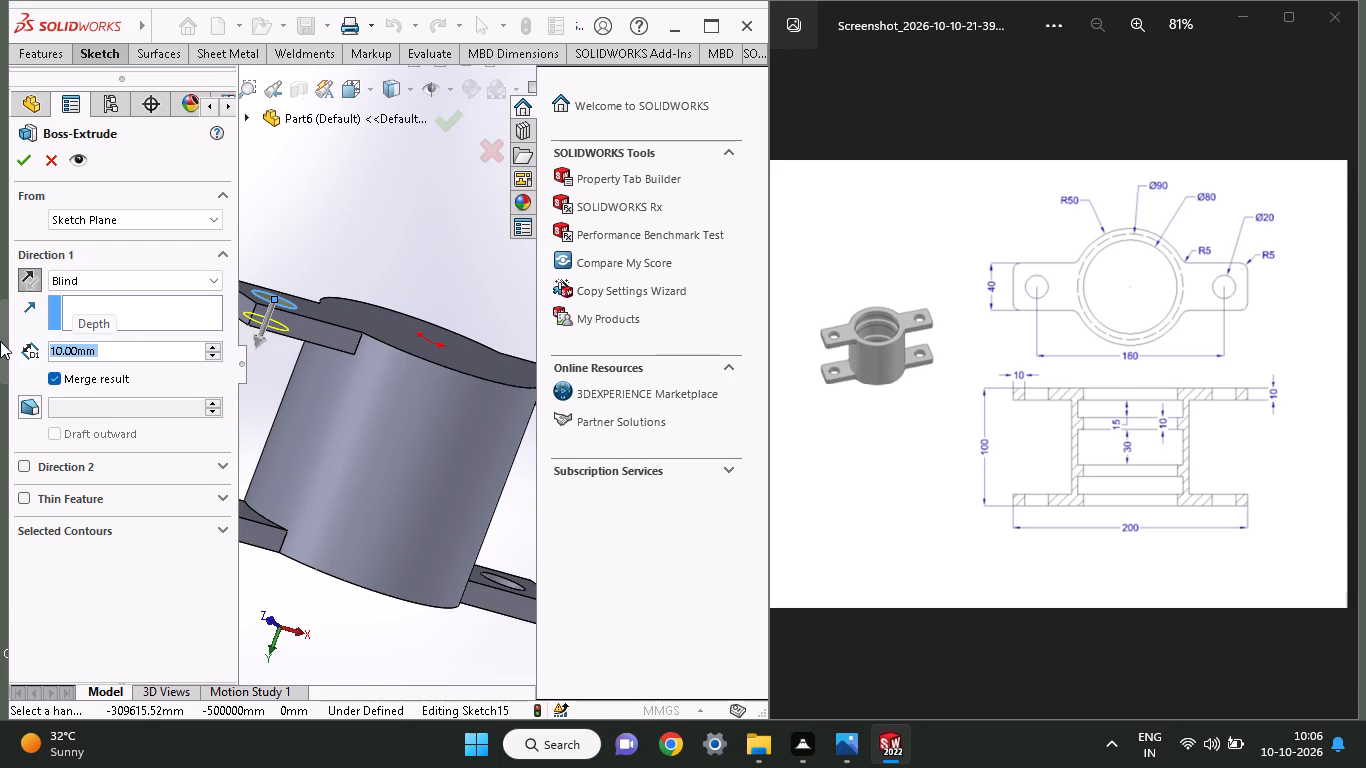
left_click(31, 161)
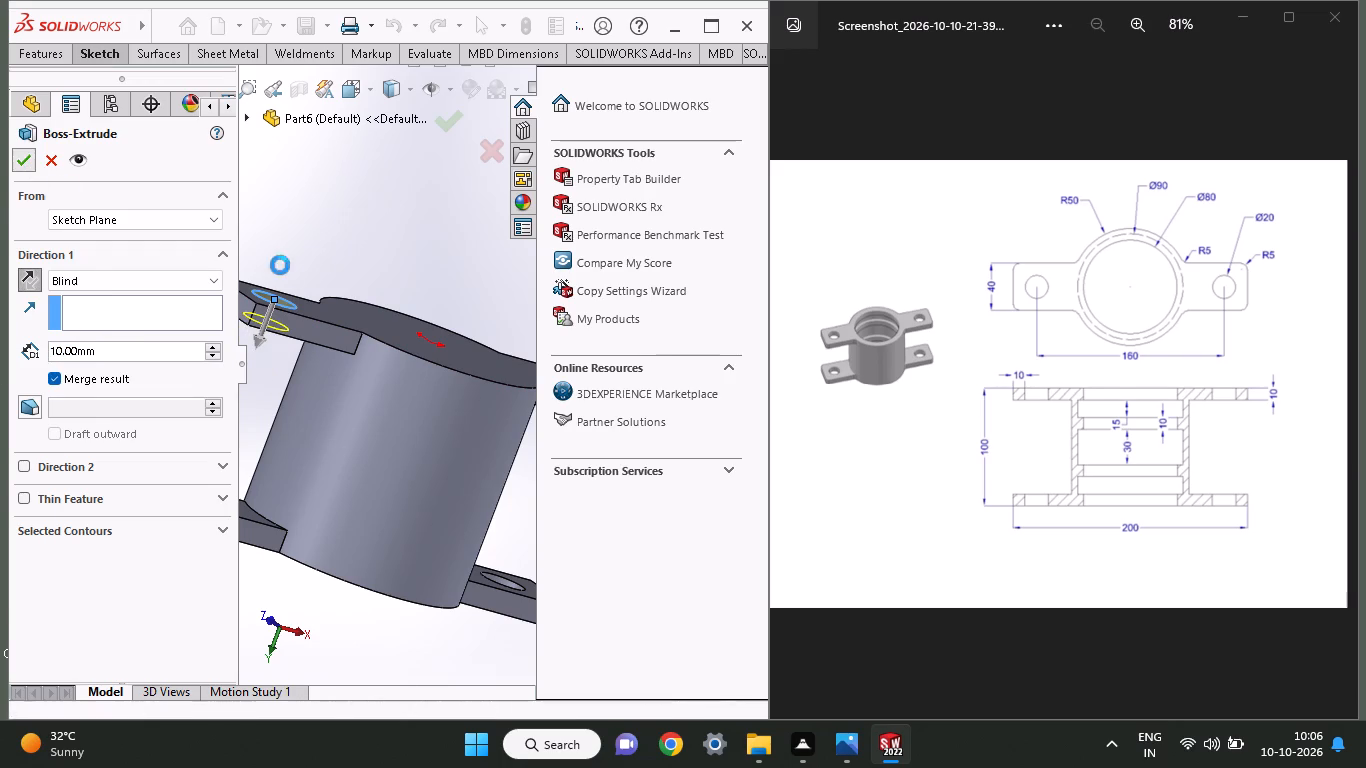
Sketch a 10 mm radius circle over the negative-X ear's hole on the opposite flange, on the ear face towards the first flange.
middle_click_drag(398, 200, 456, 335)
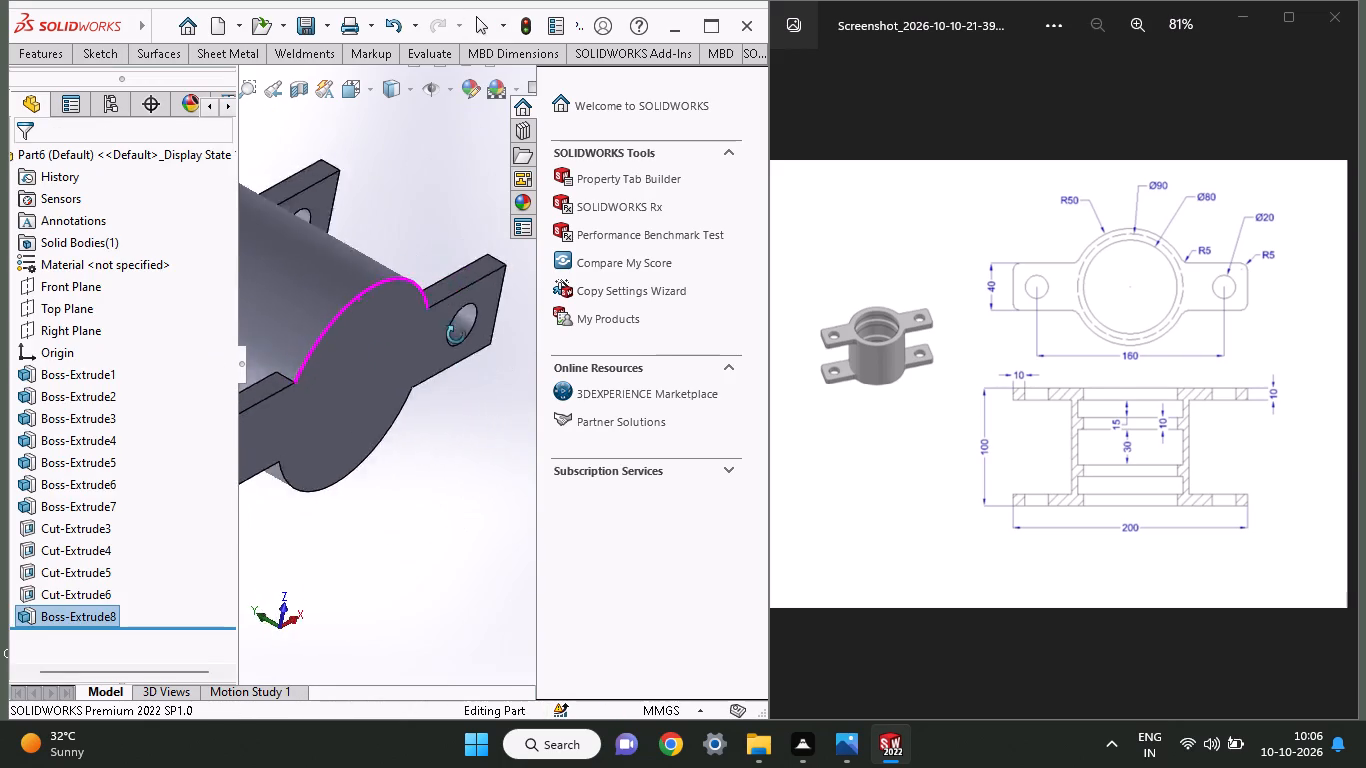
middle_click_drag(456, 335, 370, 265)
scroll(370, 265, "up", 1)
middle_click_drag(303, 527, 527, 363)
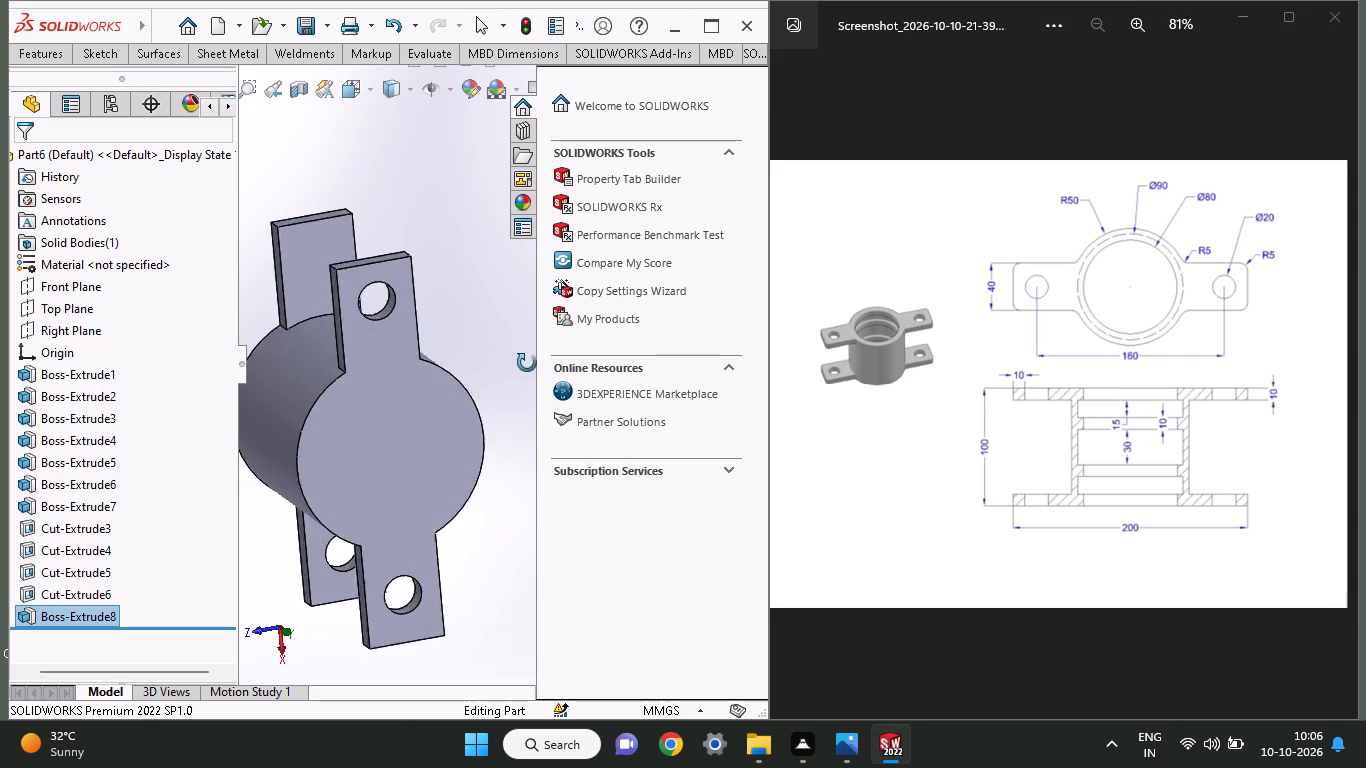
middle_click_drag(527, 363, 572, 615)
scroll(572, 615, "down", 1)
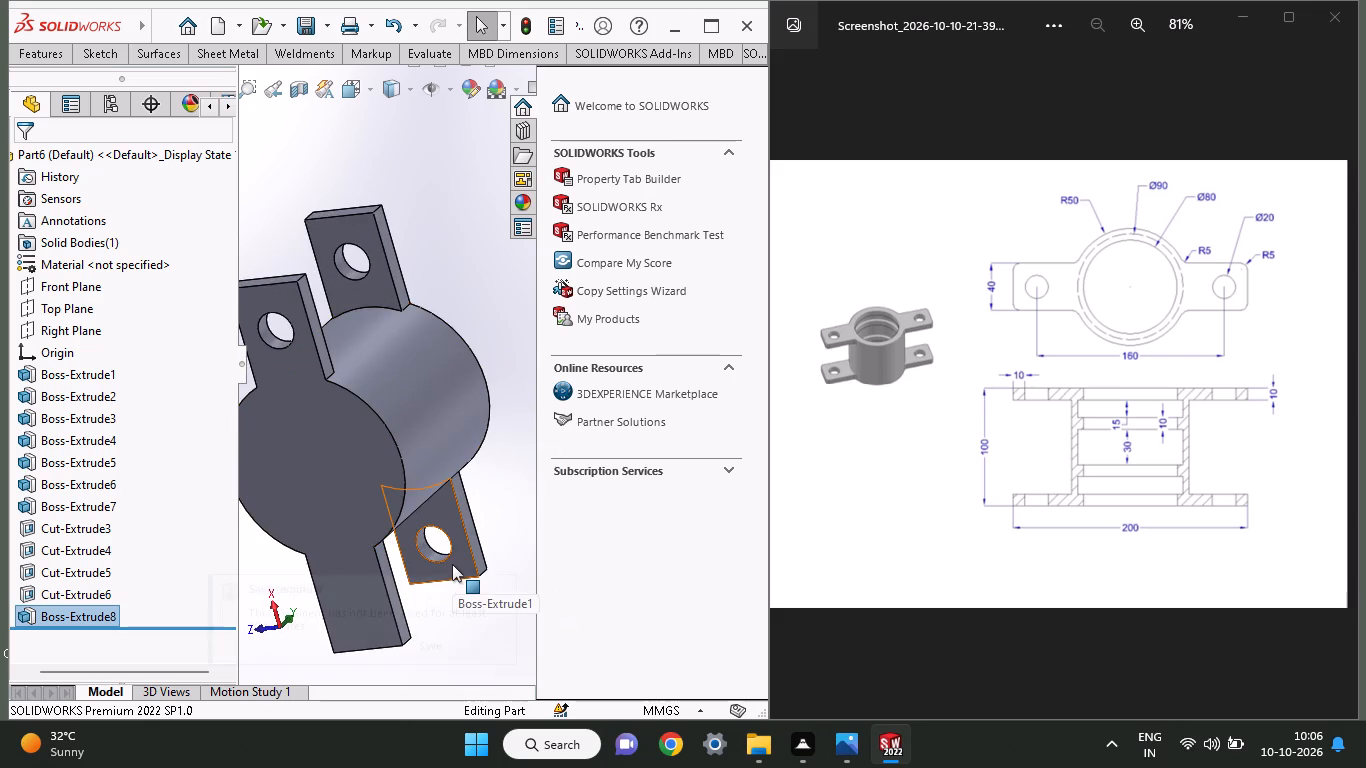
left_click(452, 564)
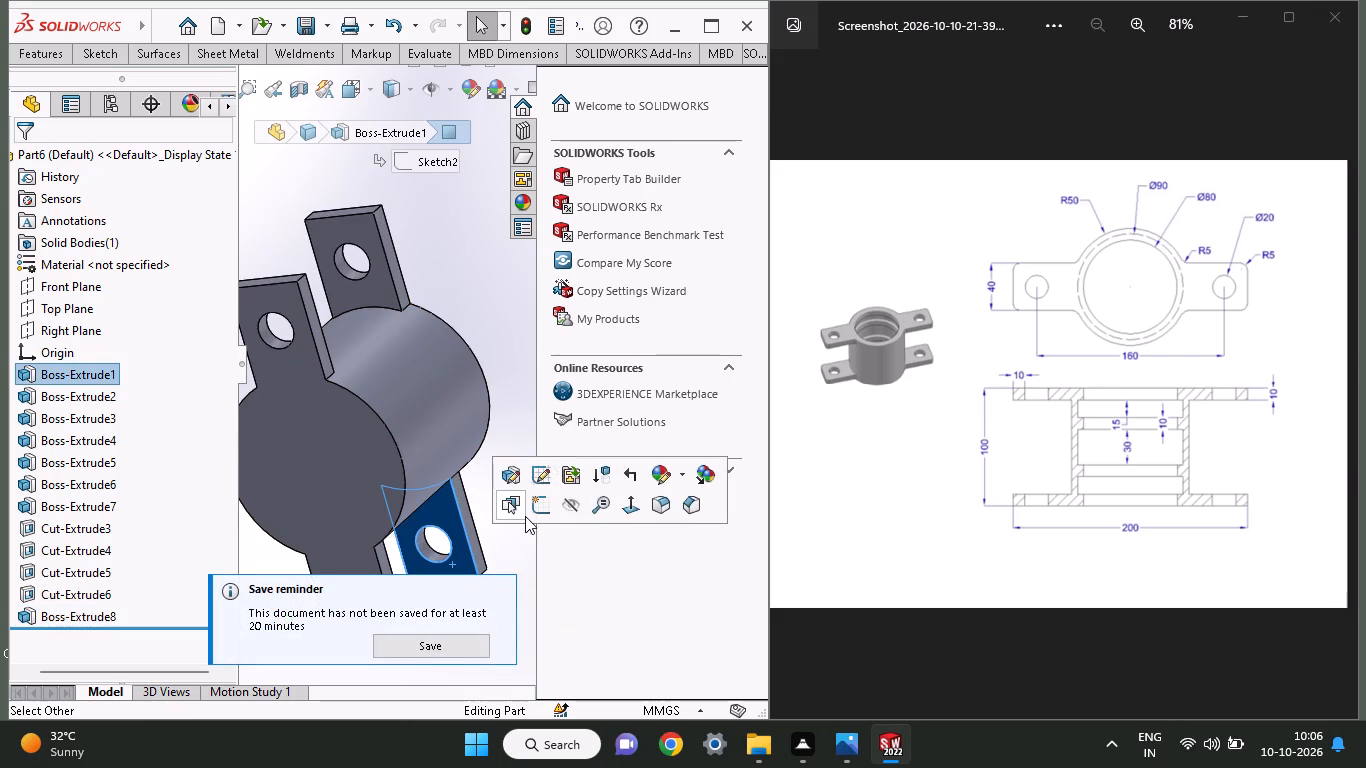
left_click(542, 509)
scroll(281, 406, "up", 1)
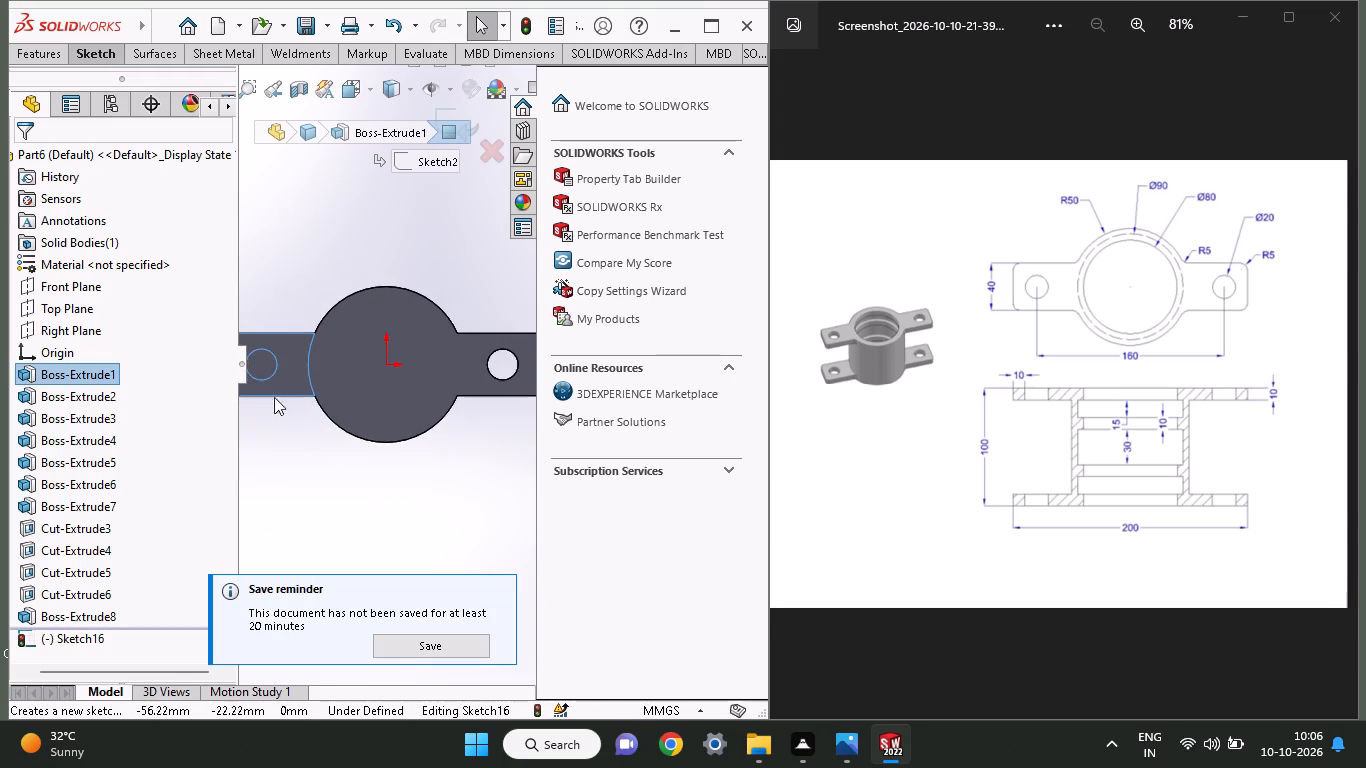
scroll(255, 373, "down", 1)
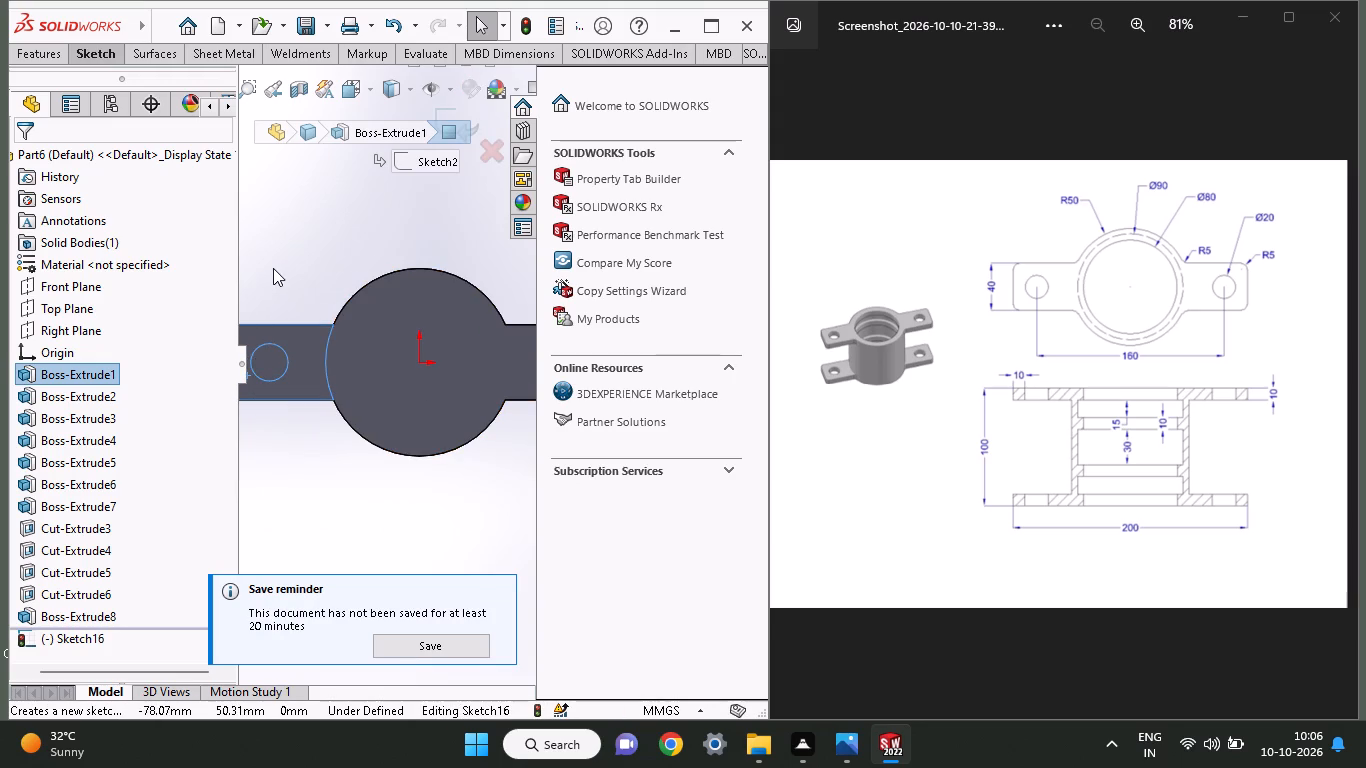
left_click(106, 55)
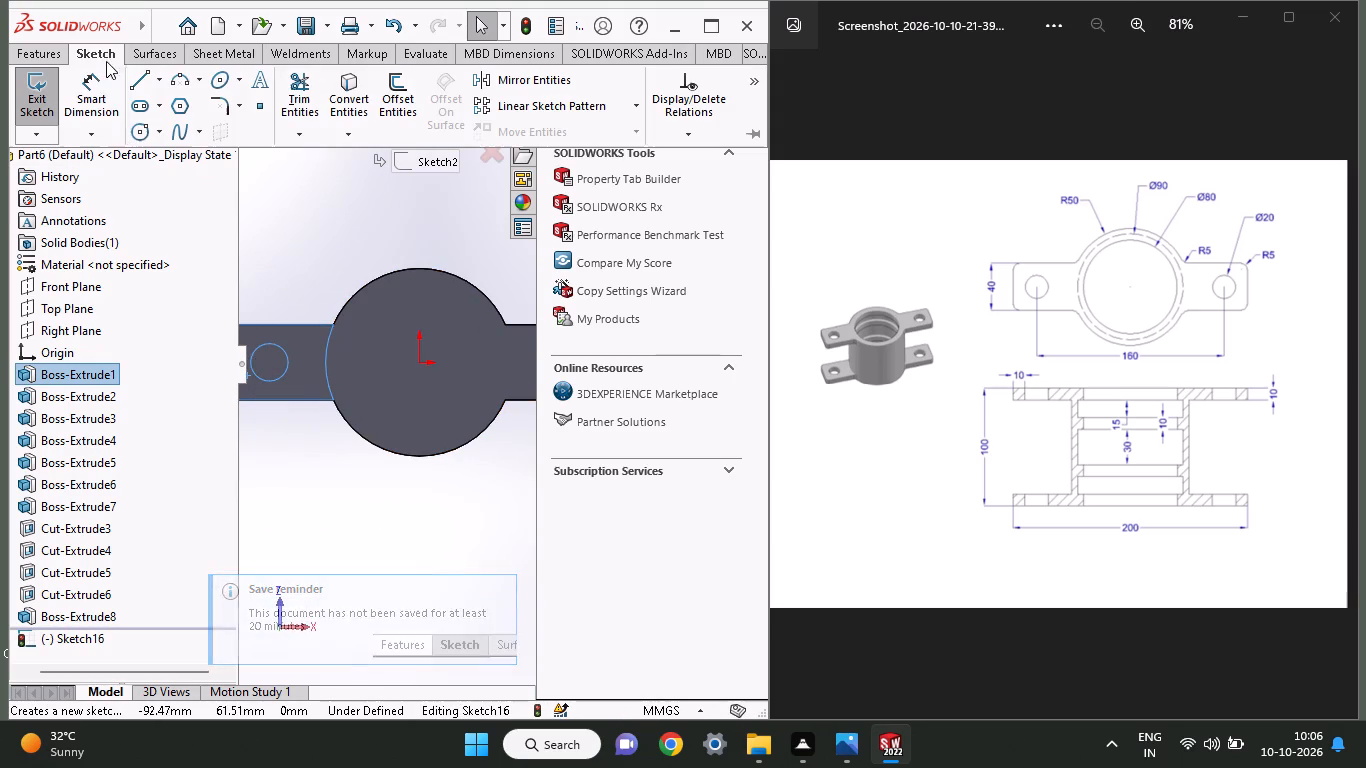
left_click(131, 125)
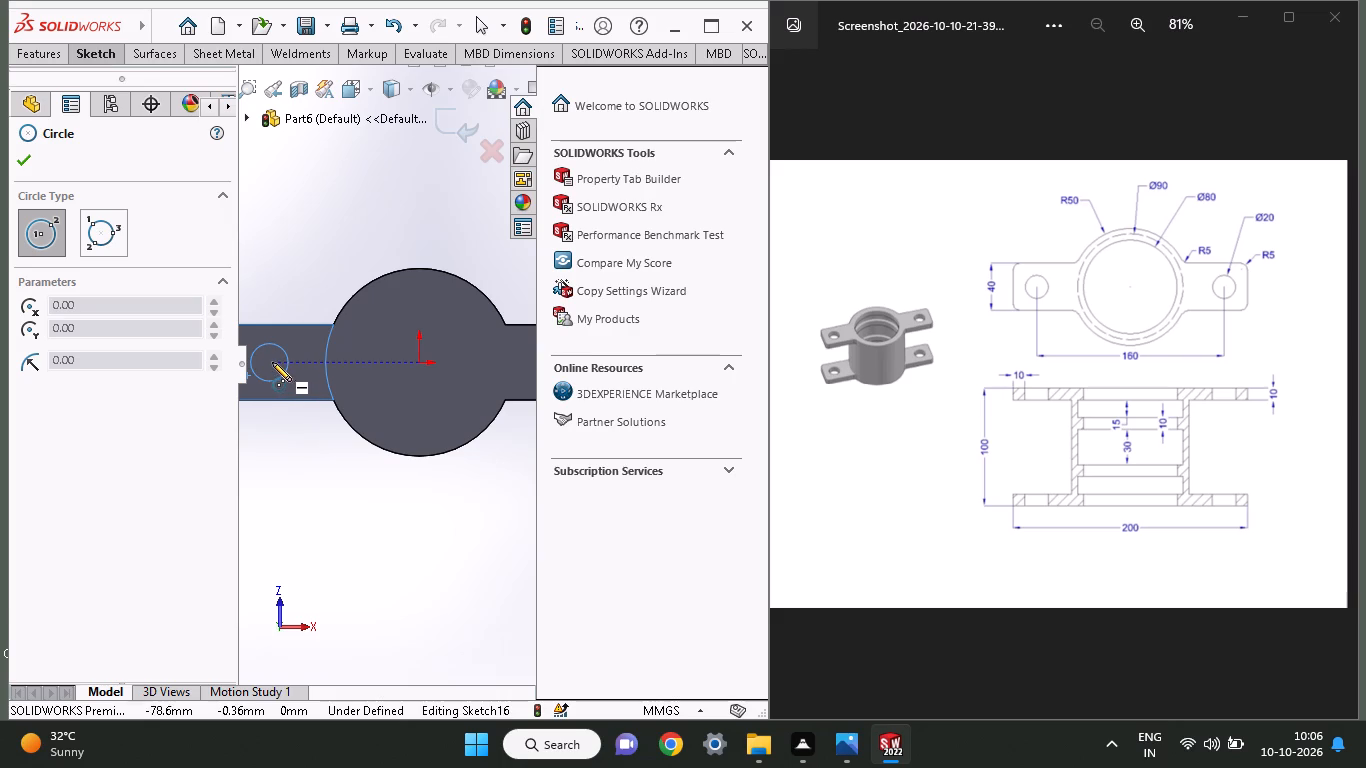
middle_click_drag(267, 400, 272, 349)
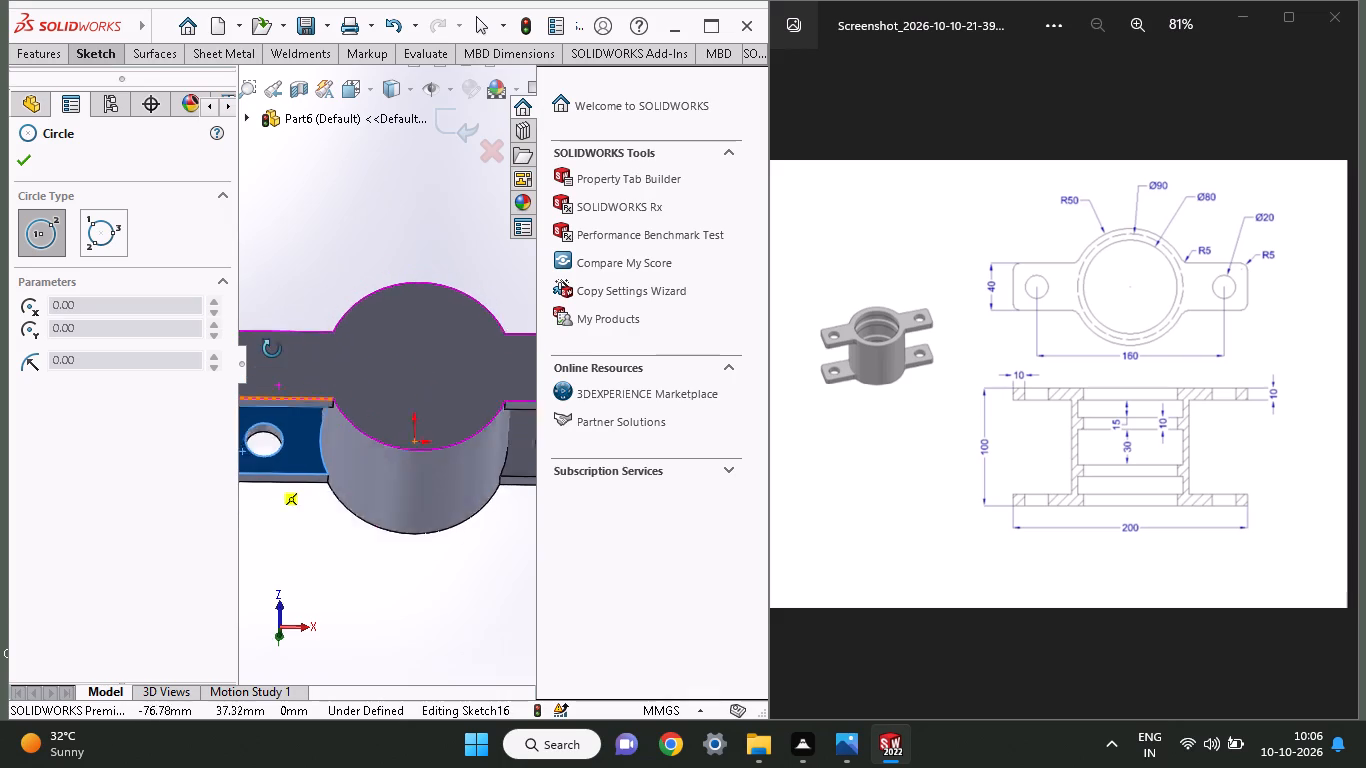
middle_click_drag(272, 349, 272, 347)
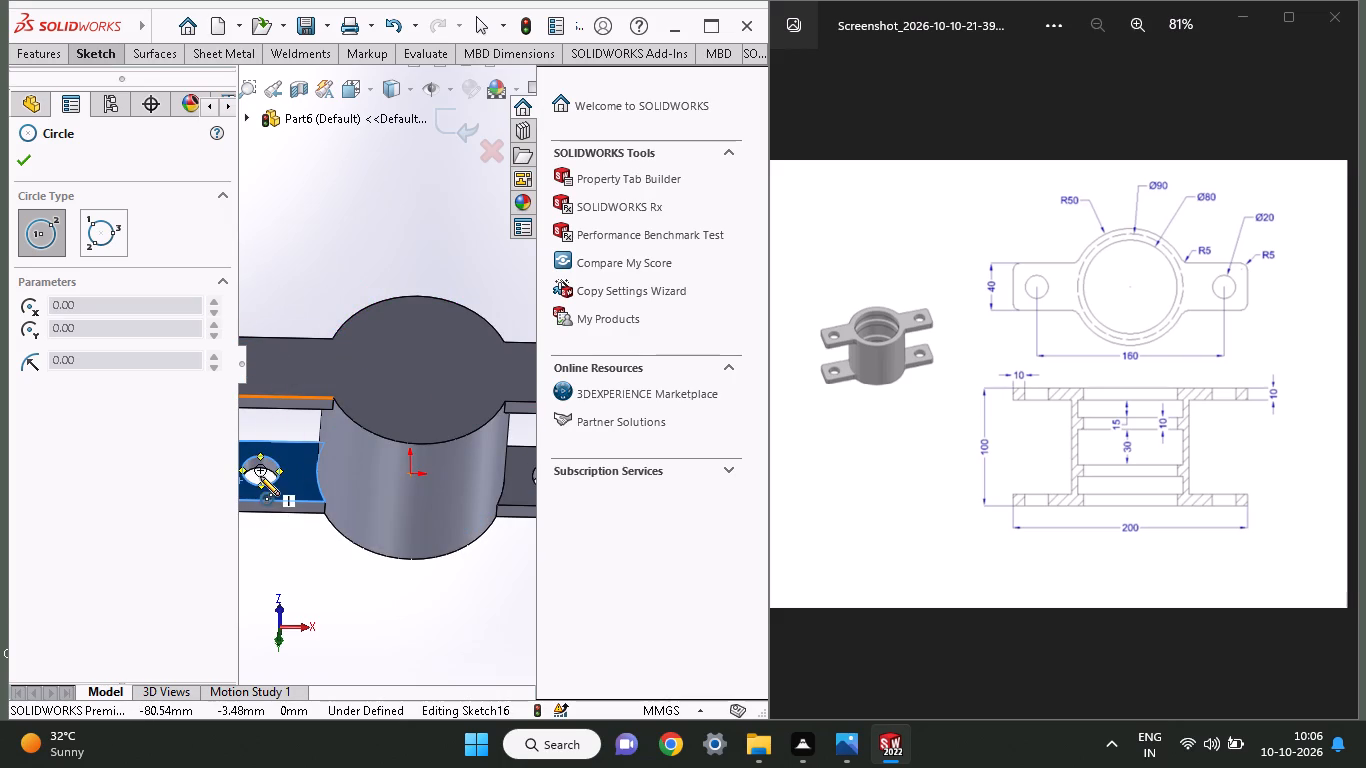
left_click(260, 467)
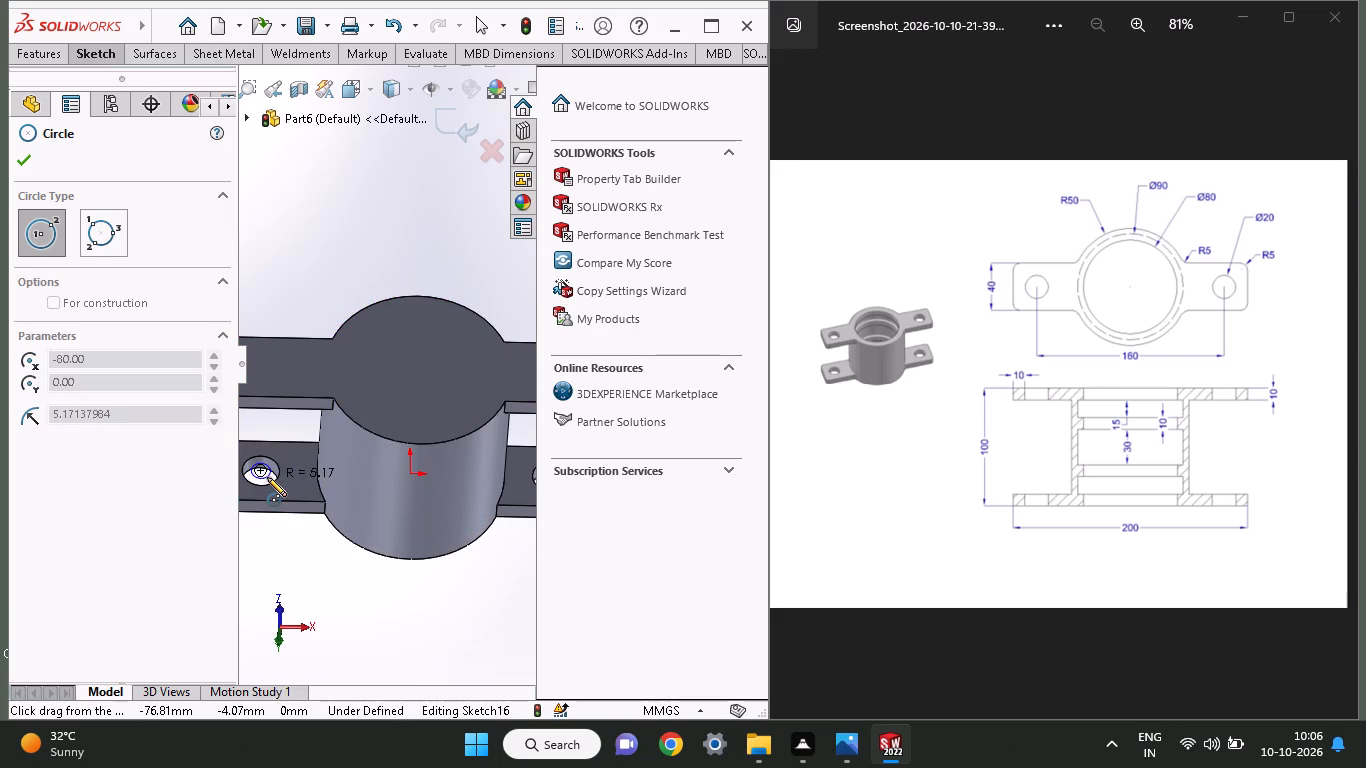
left_click(272, 483)
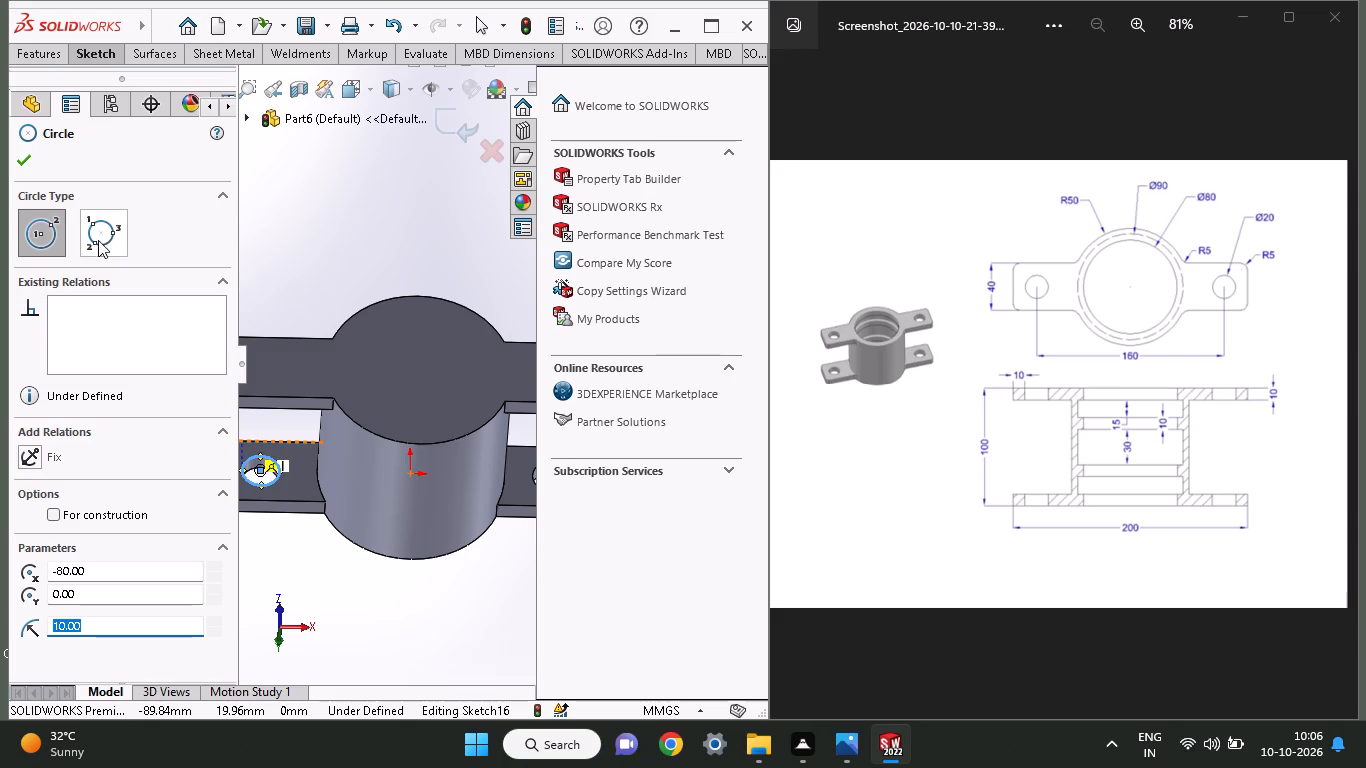
Extrude this circle as a boss 10 mm in the reversed direction to fill the opposite flange's negative-X ear hole.
left_click(50, 54)
left_click(47, 96)
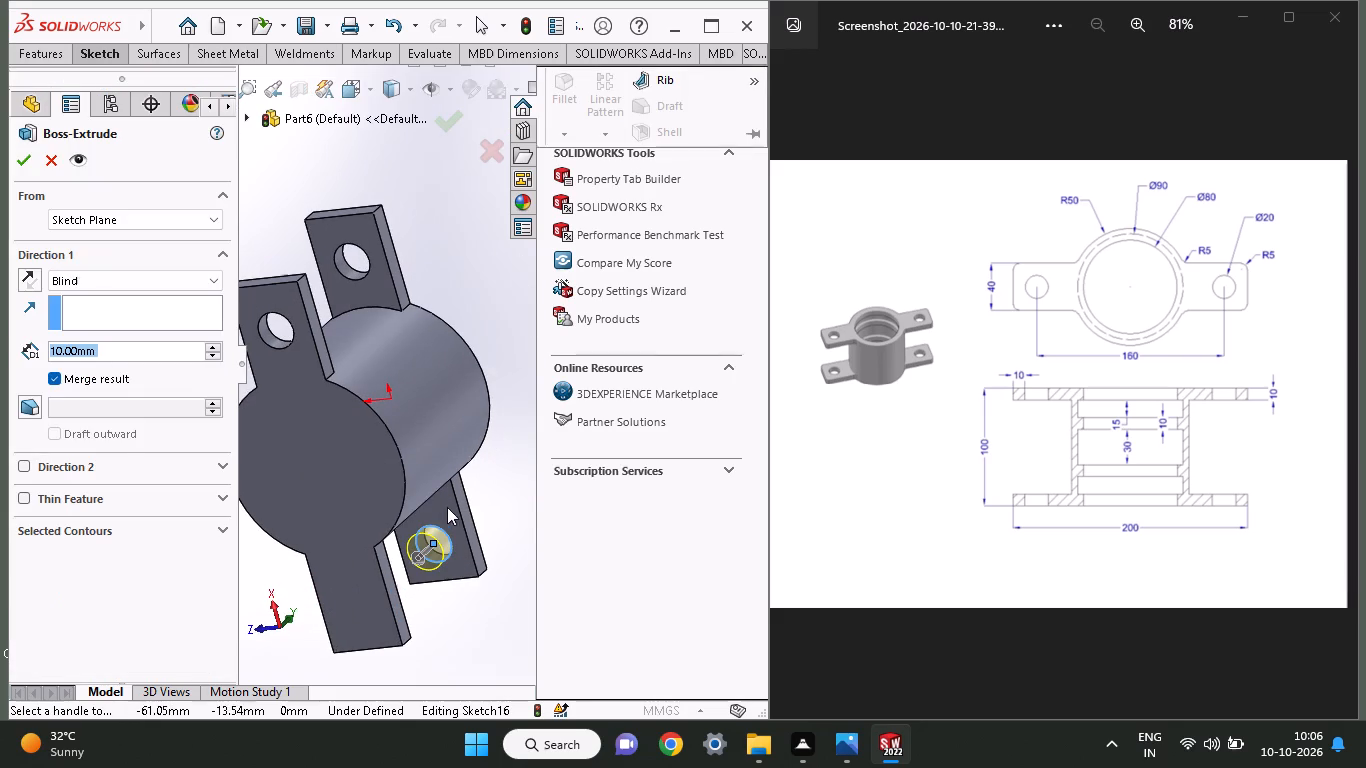
left_click(21, 275)
left_click(12, 156)
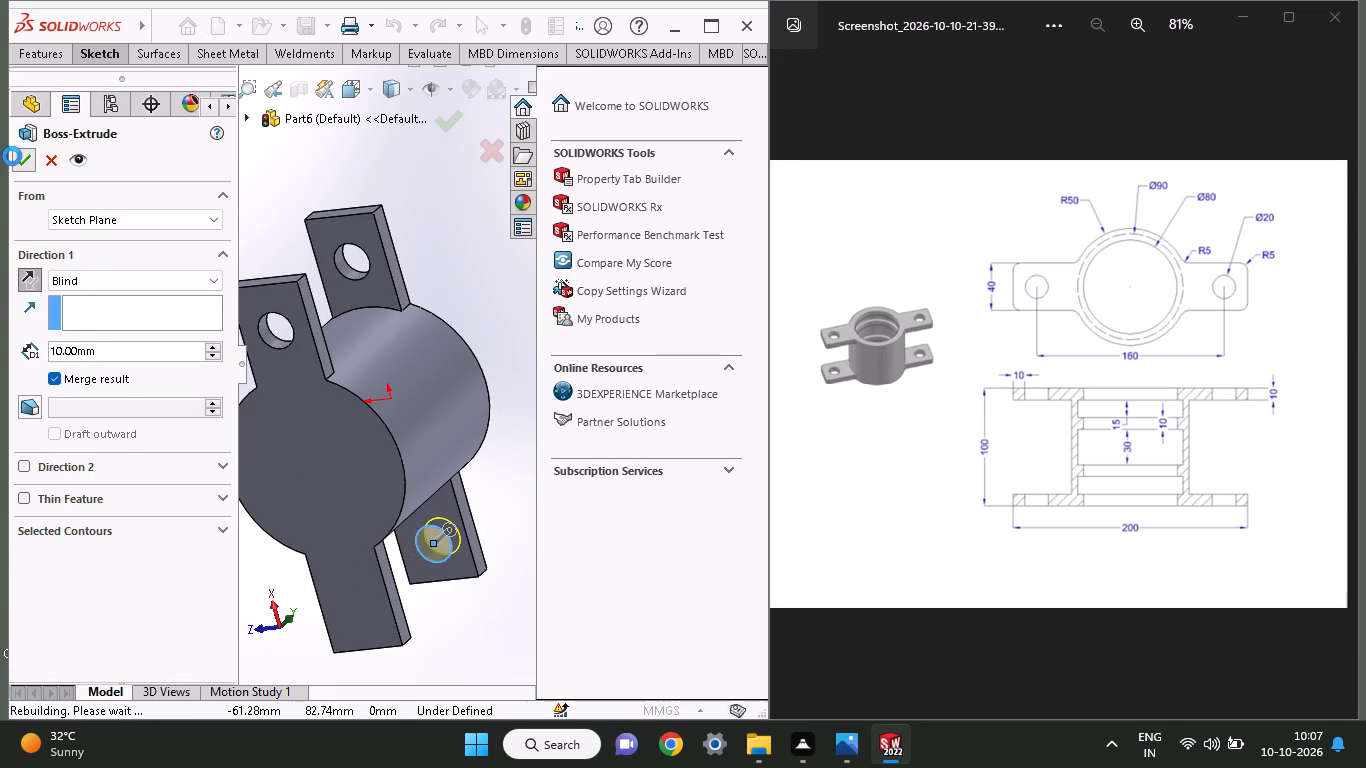
Sketch a circle of about 7.8 mm radius on the end flange's outer face, on the negative-X ear about 72 mm from the origin.
left_click(305, 437)
left_click(389, 380)
scroll(279, 301, "up", 1)
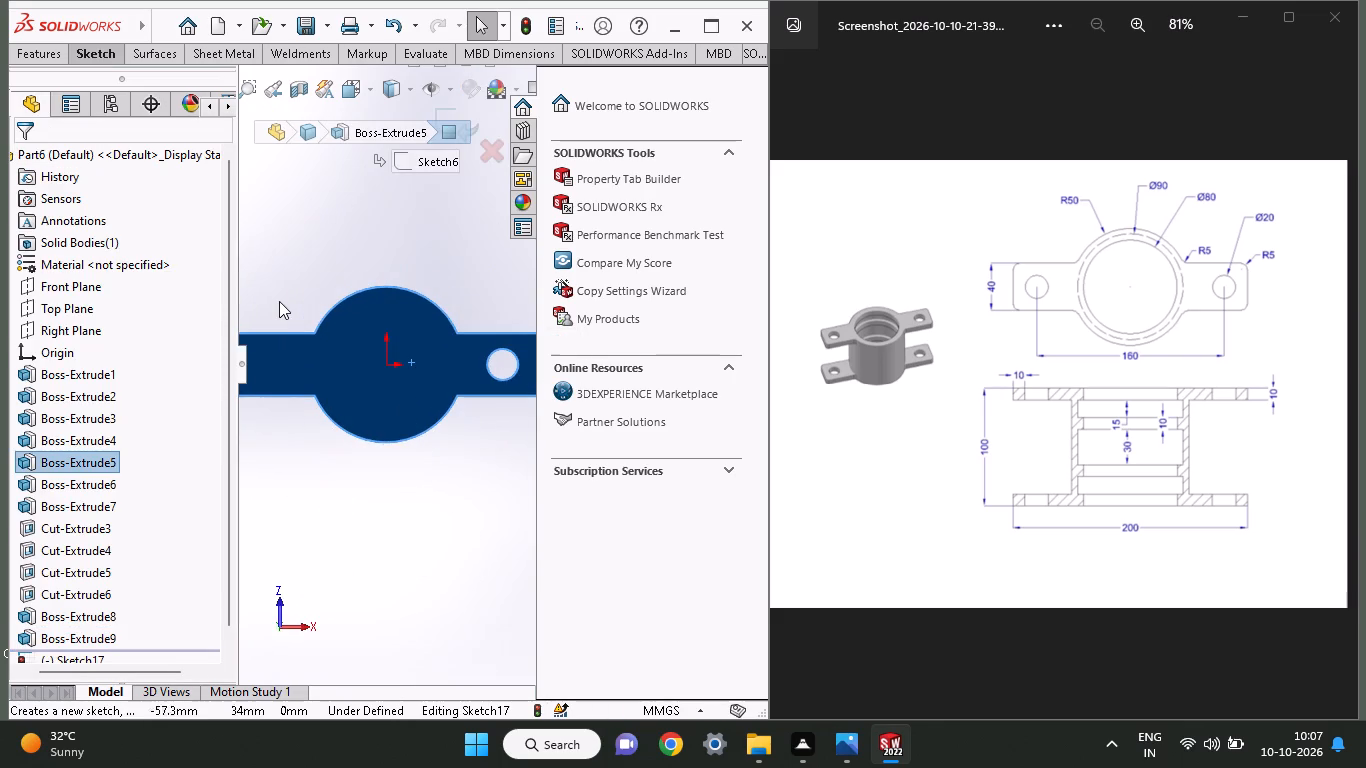
middle_click(280, 350)
scroll(280, 350, "up", 2, "ctrl")
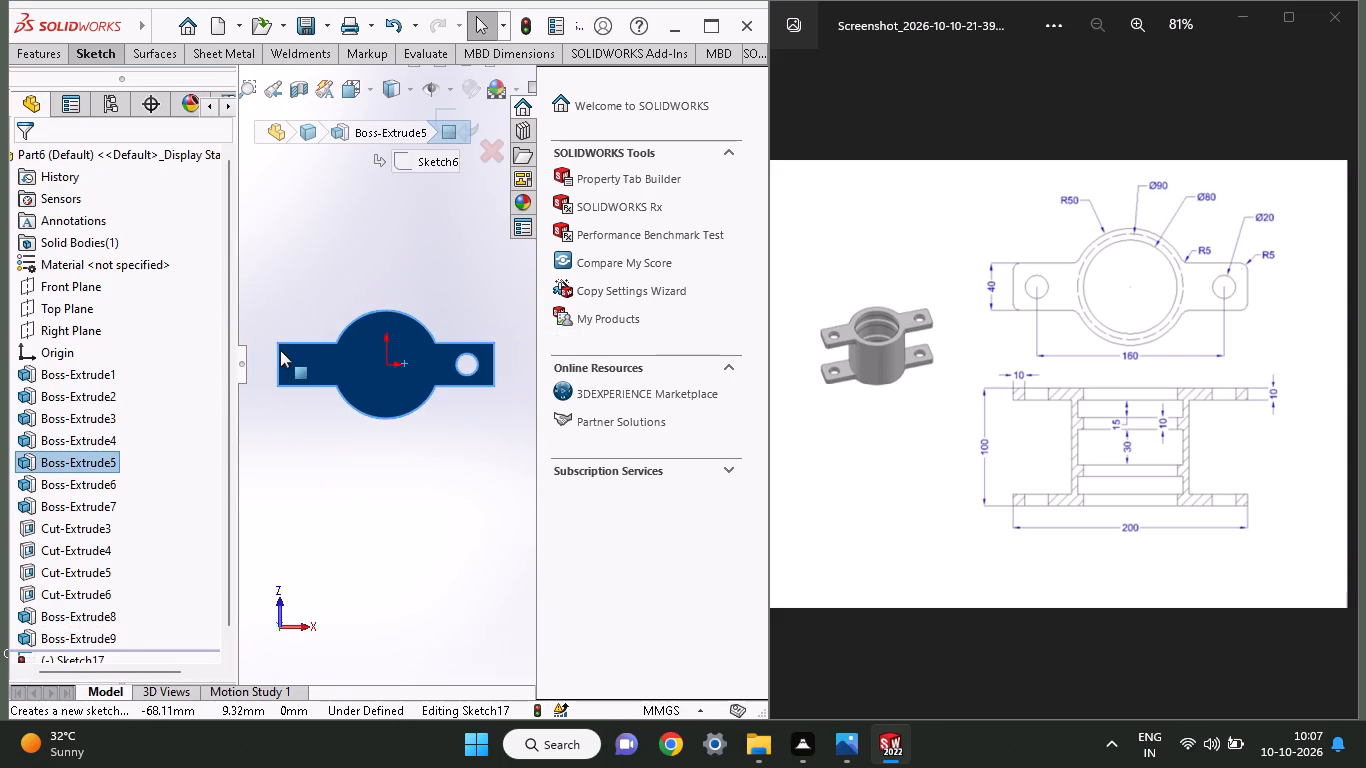
scroll(280, 350, "down", 3, "ctrl")
scroll(280, 350, "up", 1, "ctrl")
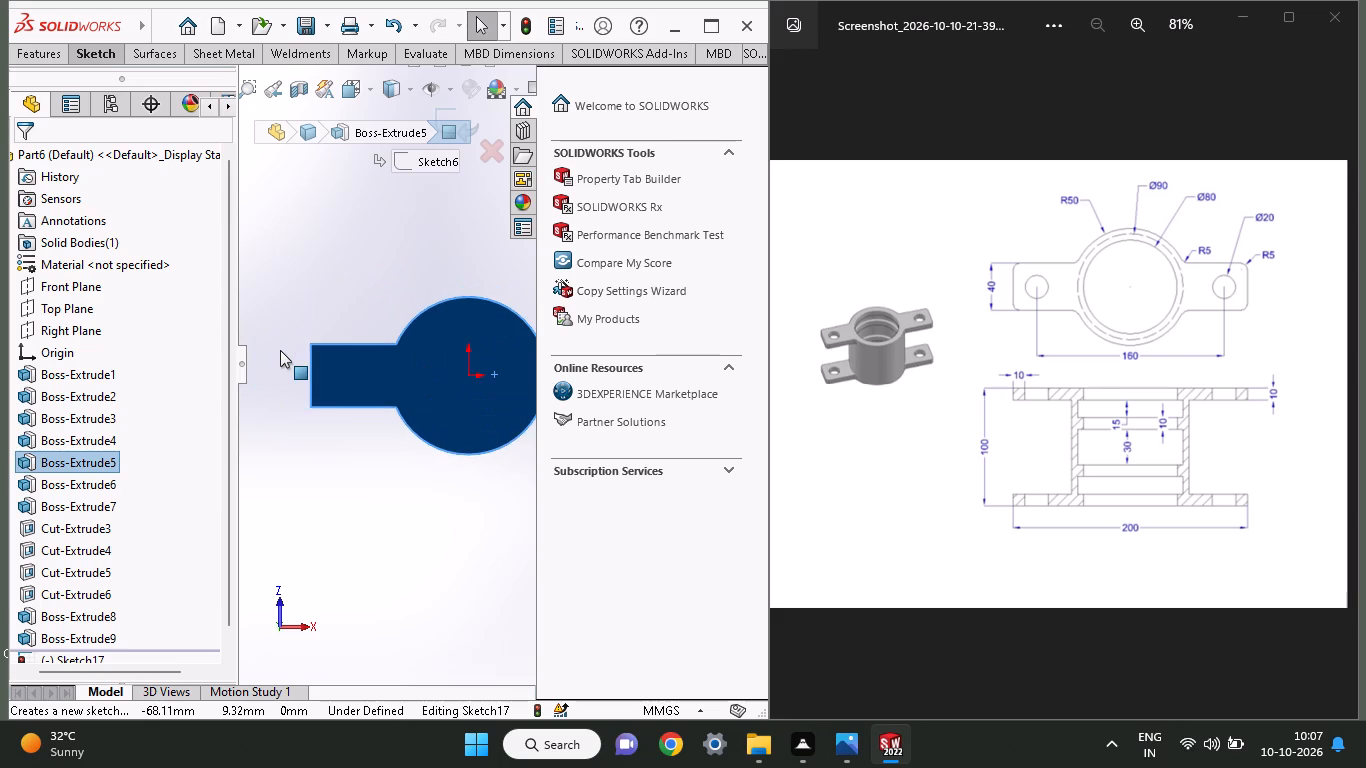
left_click(104, 48)
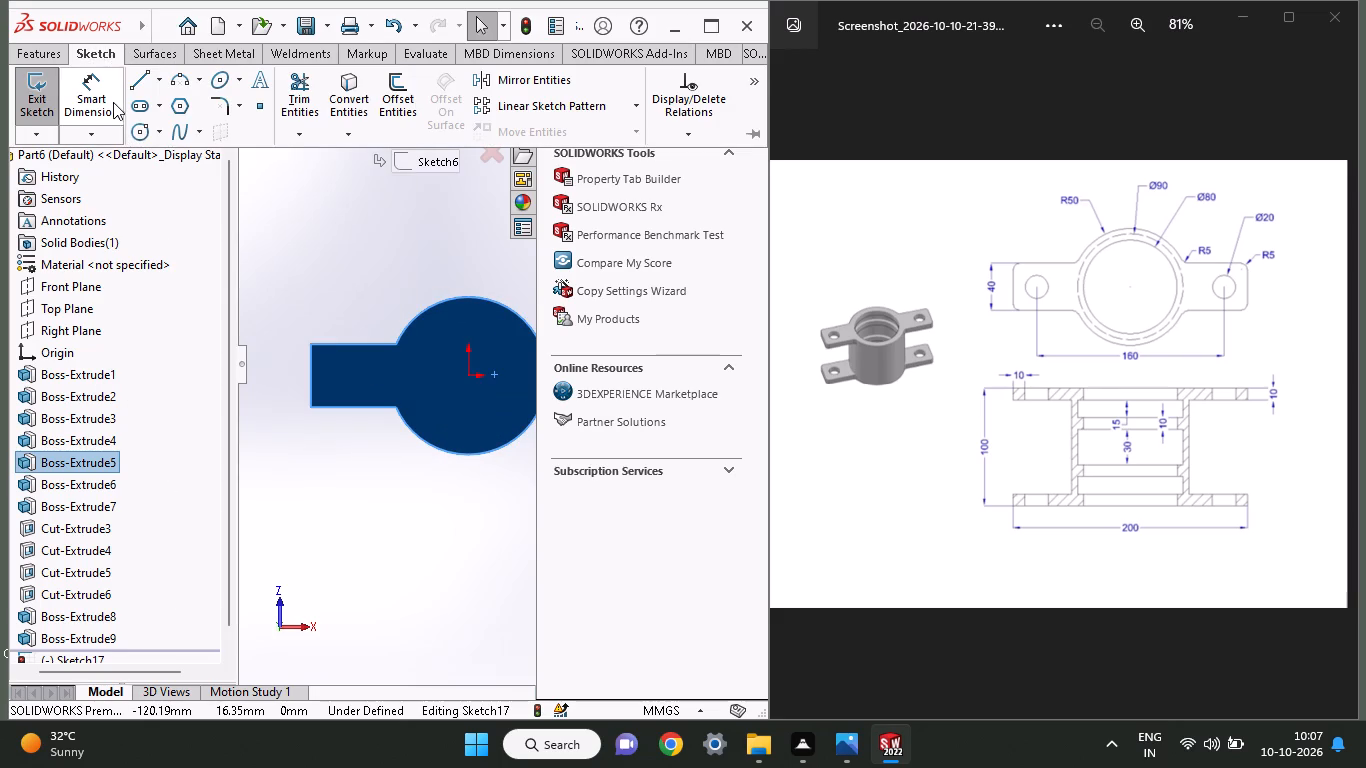
left_click(138, 124)
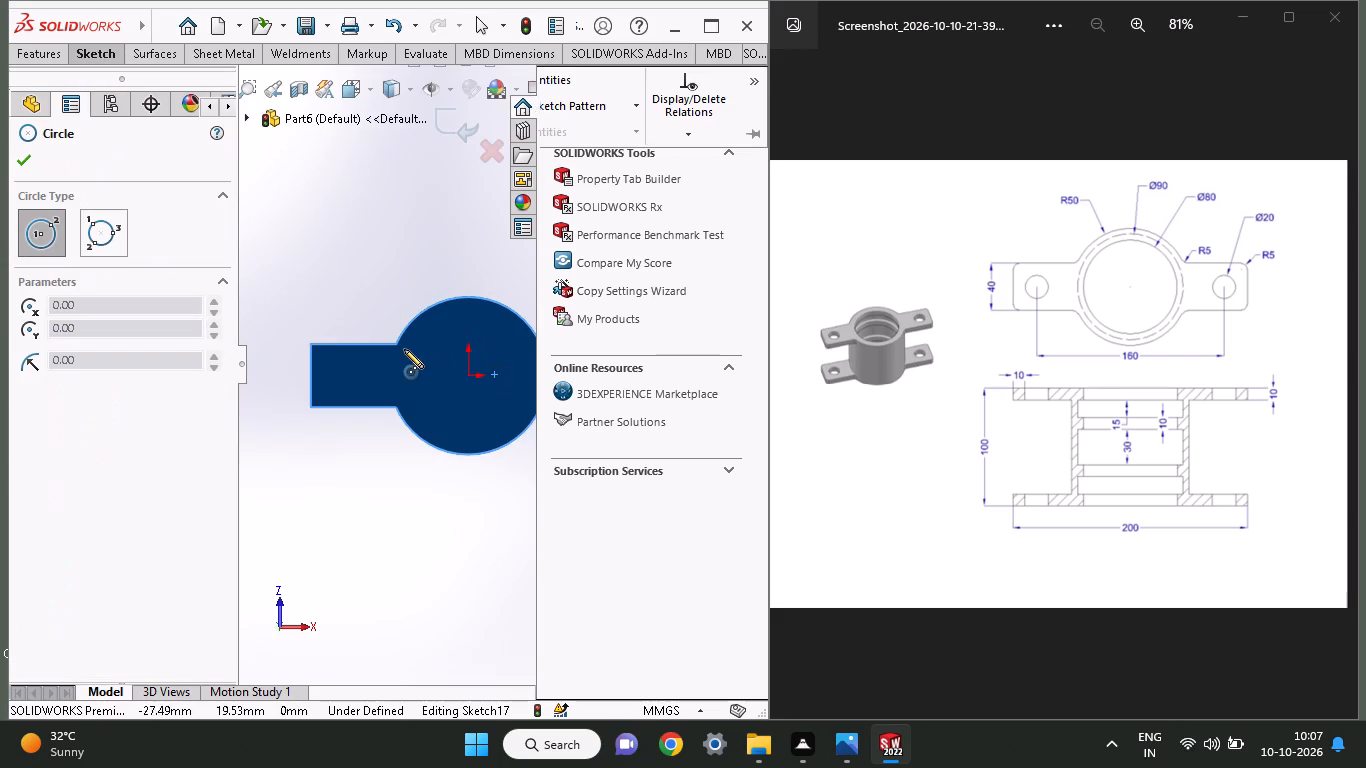
left_click(355, 374)
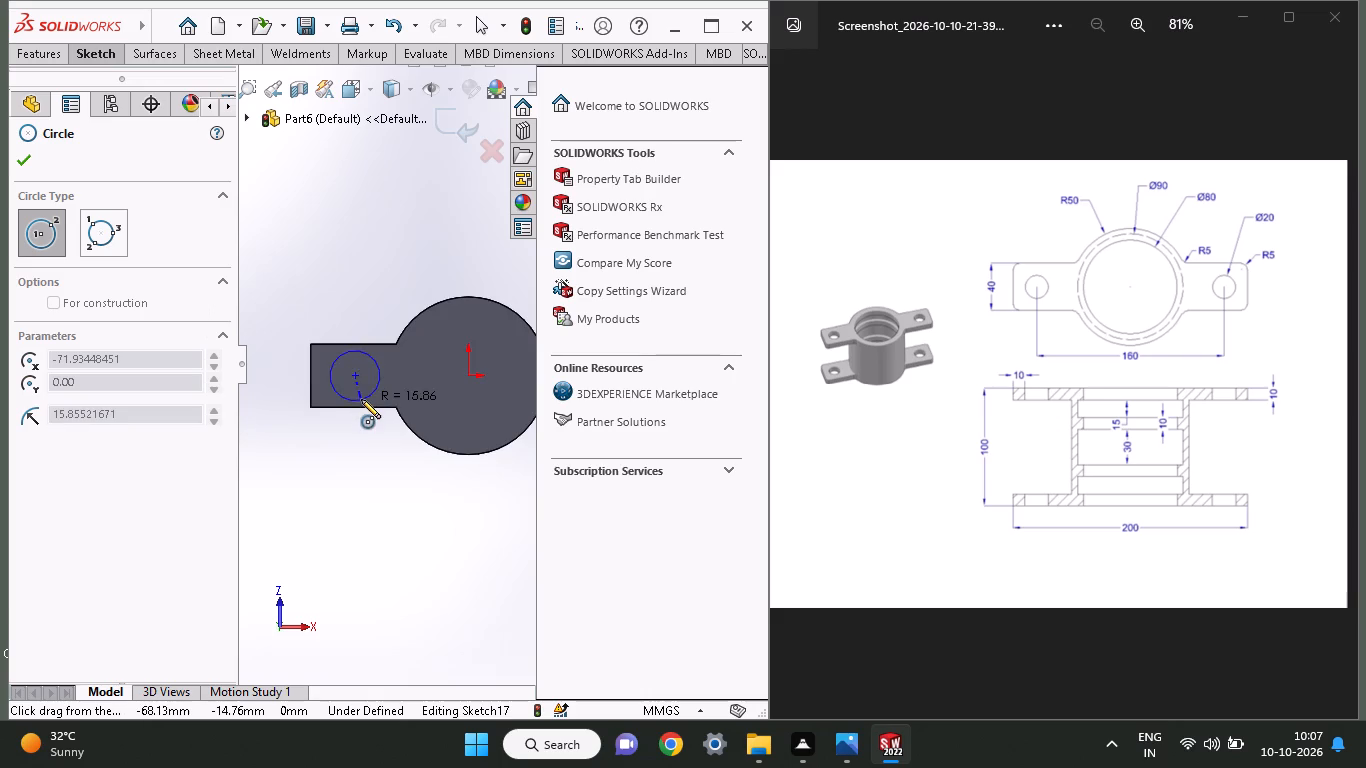
left_click(359, 388)
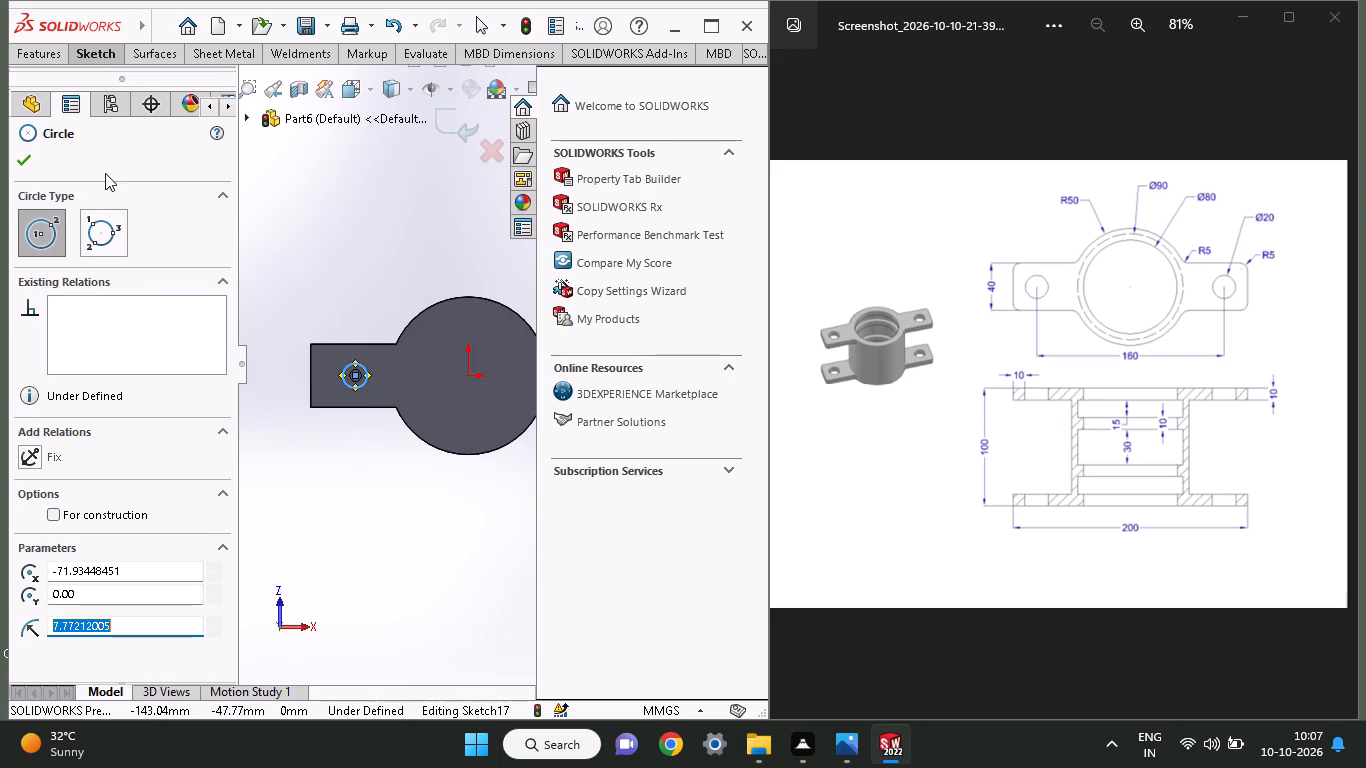
Dimension the ear circle to 20 mm diameter and set its centre 75 mm horizontally from the origin.
left_click(78, 58)
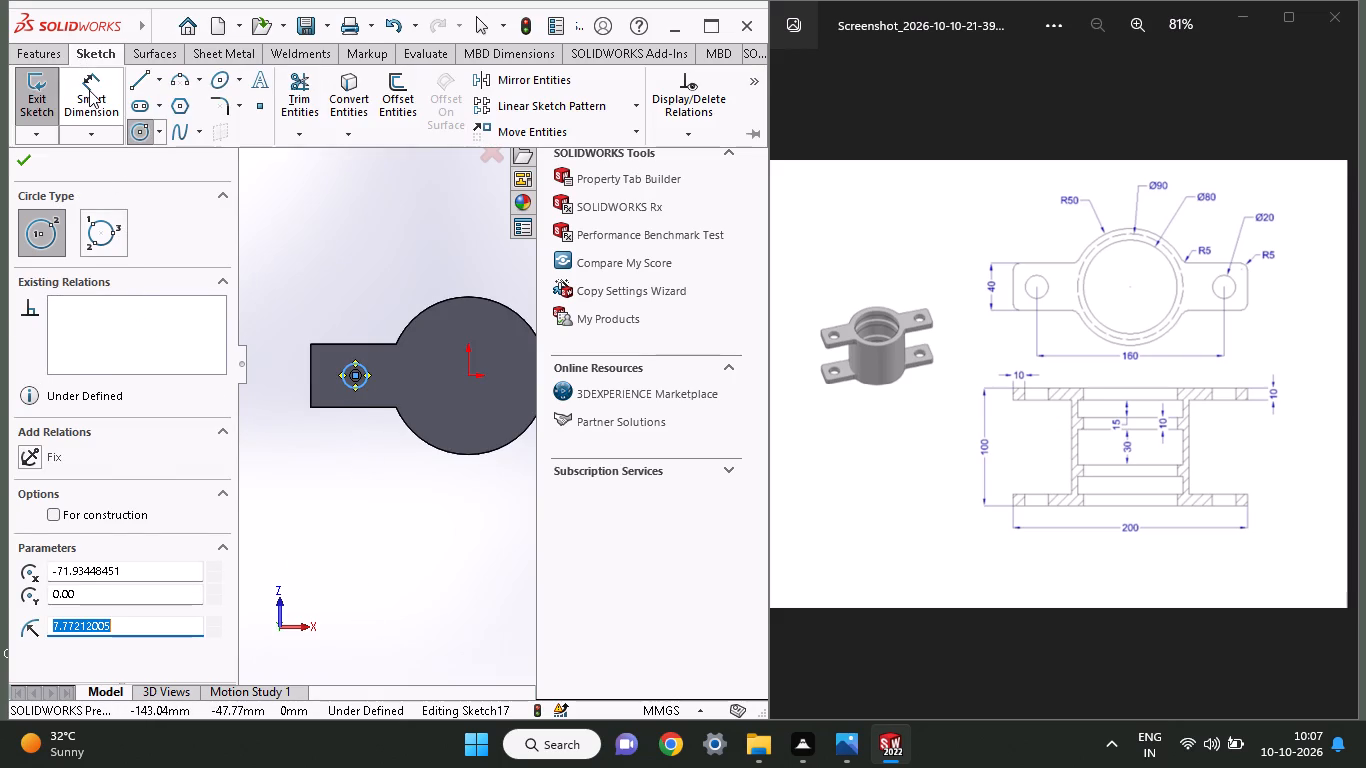
left_click(89, 90)
left_click(363, 368)
left_click_drag(363, 300, 366, 311)
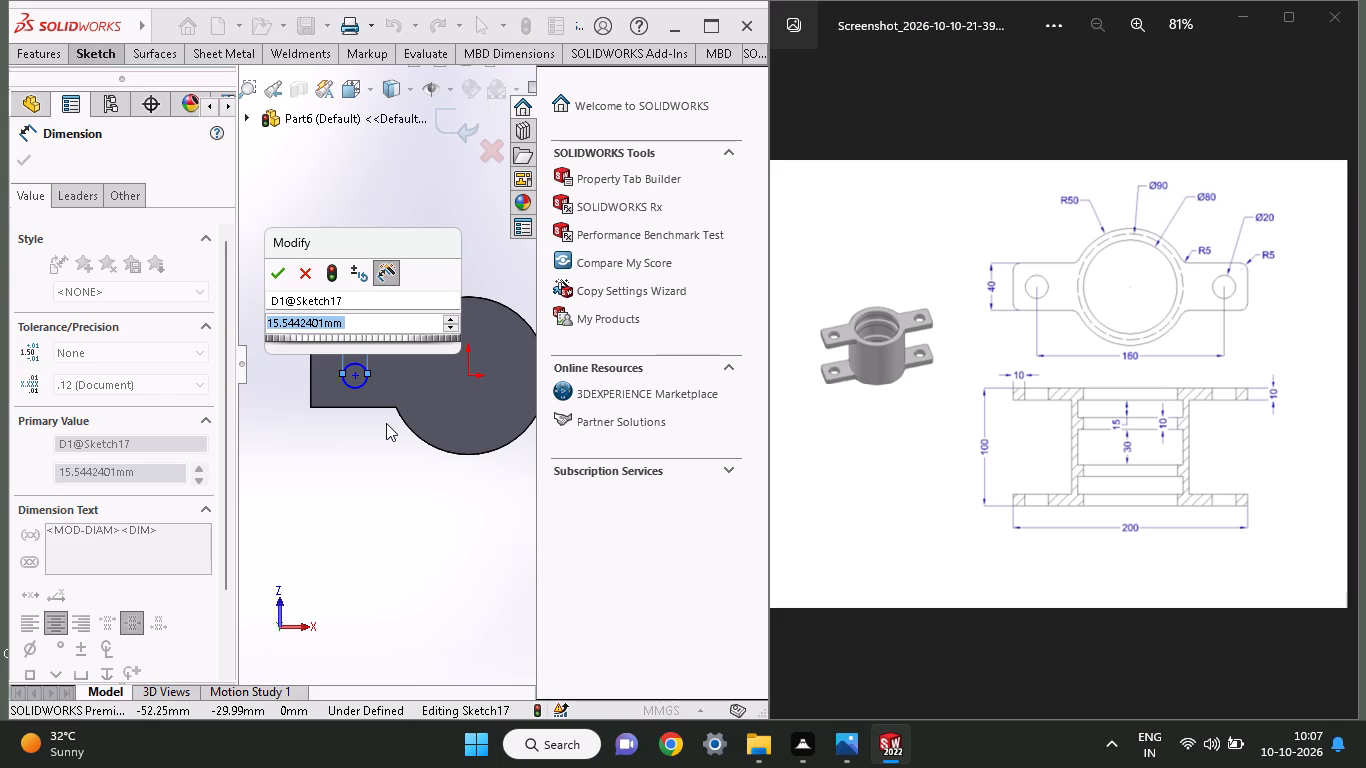
type("20")
key("Return")
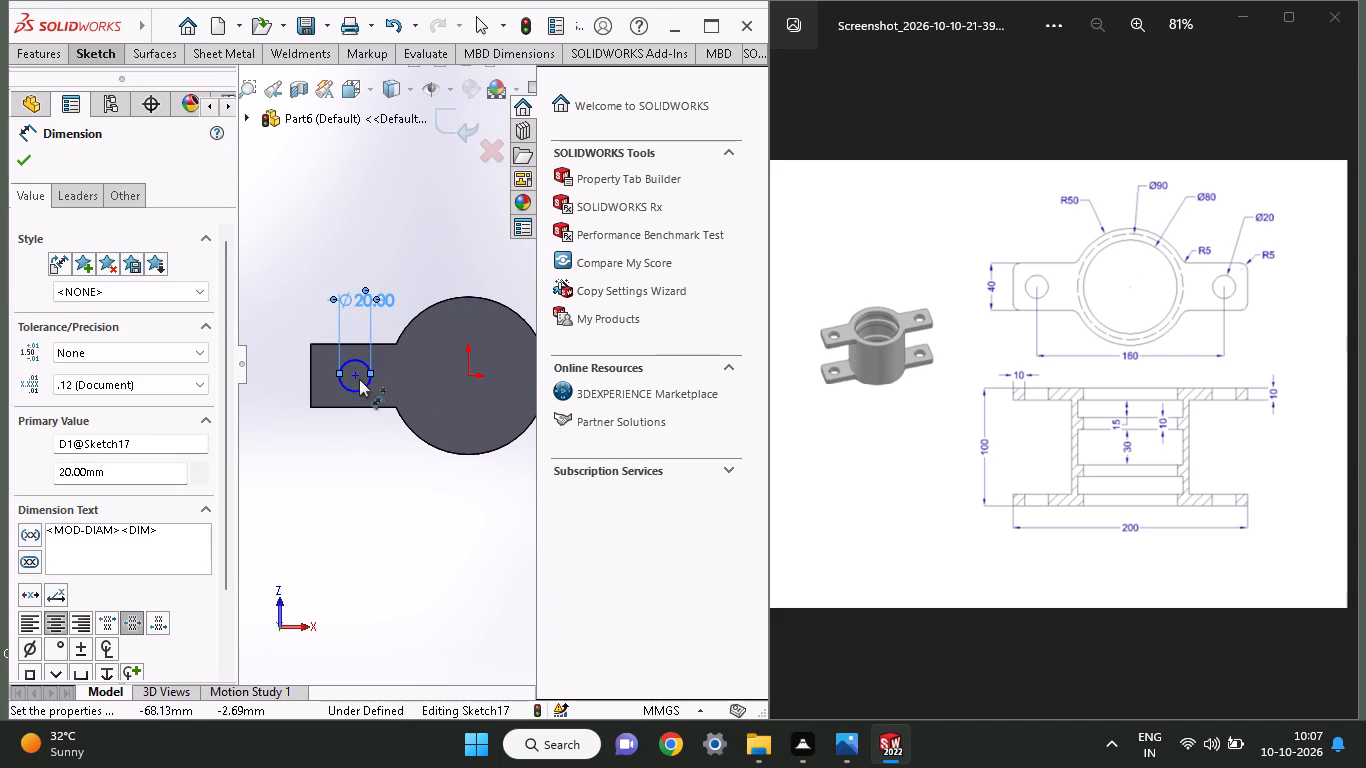
left_click(359, 379)
left_click_drag(470, 378, 465, 389)
left_click(400, 460)
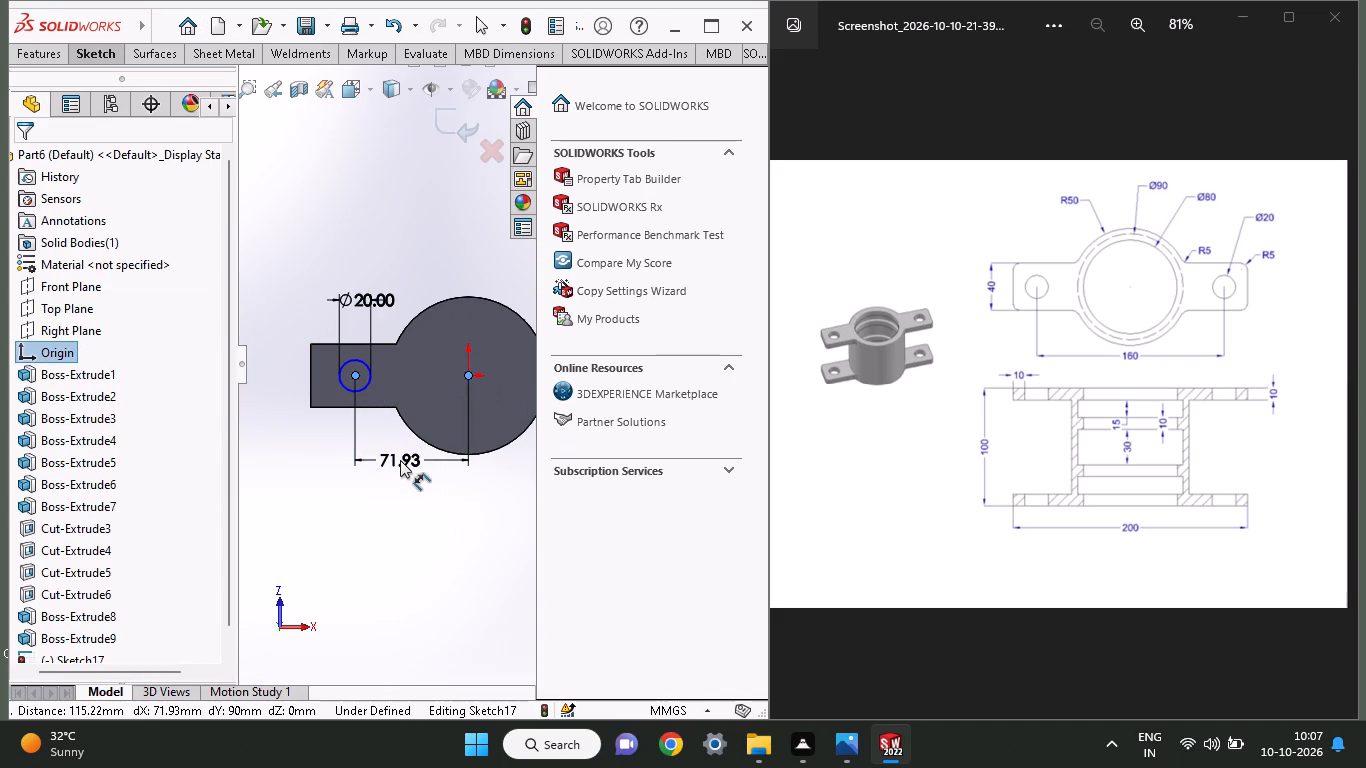
type("75")
key("Return")
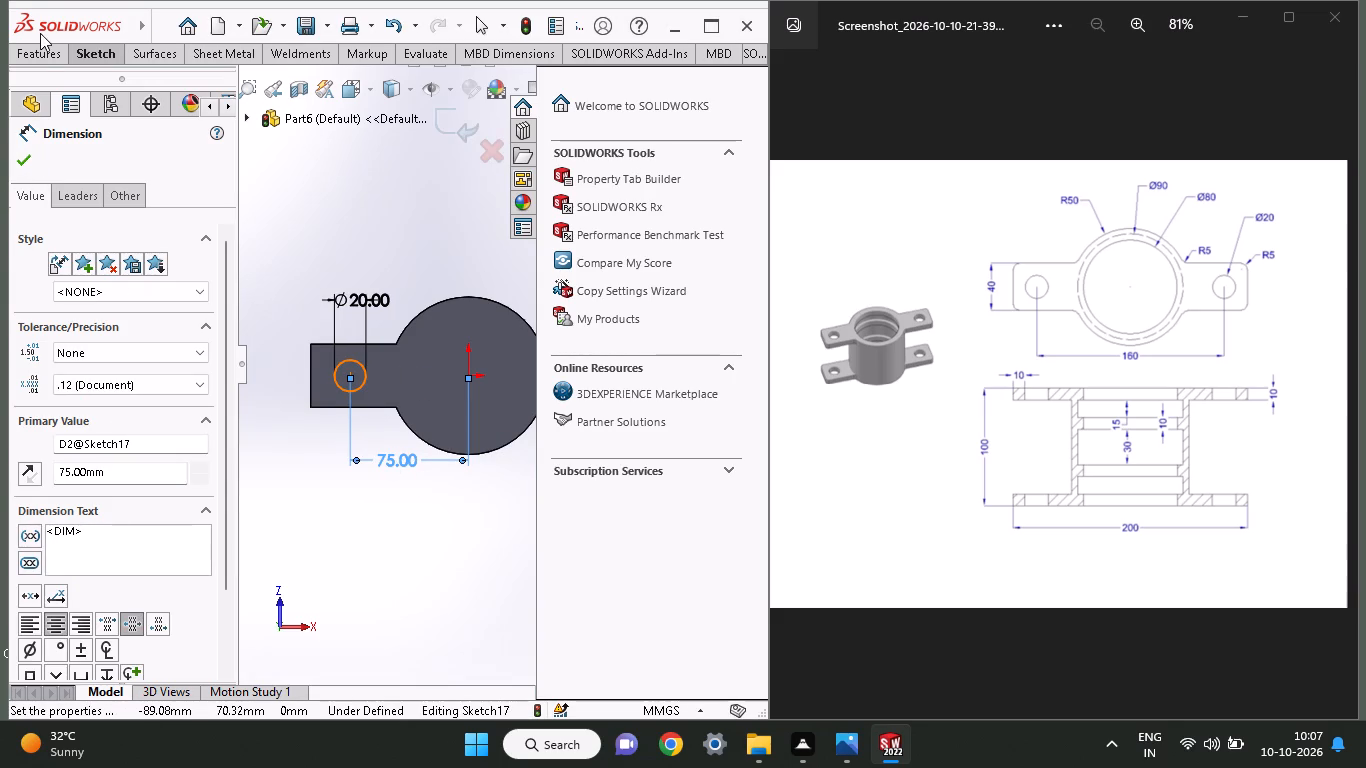
Cut-extrude the ear circle blind 41 mm in Direction 1 and 34 mm in Direction 2 to make the ear hole.
left_click(40, 60)
left_click(292, 117)
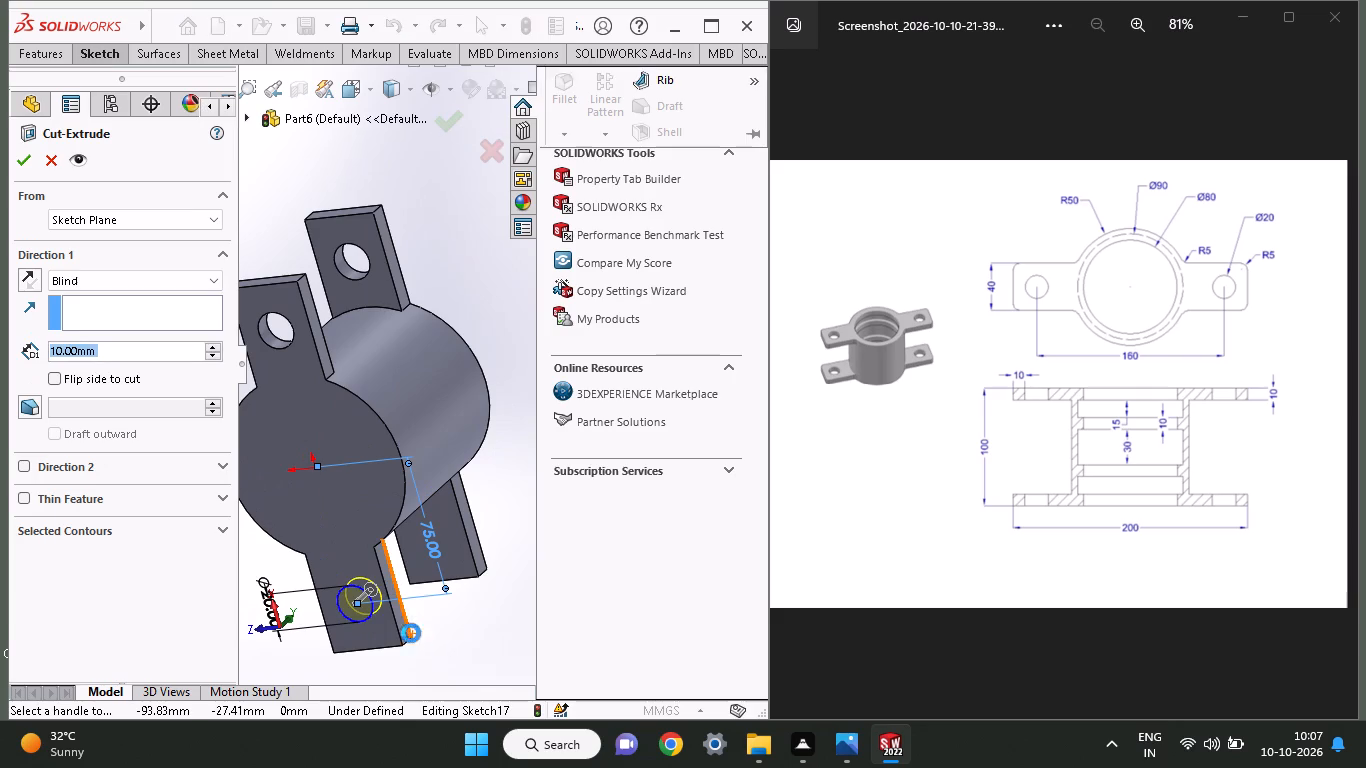
left_click_drag(368, 590, 392, 582)
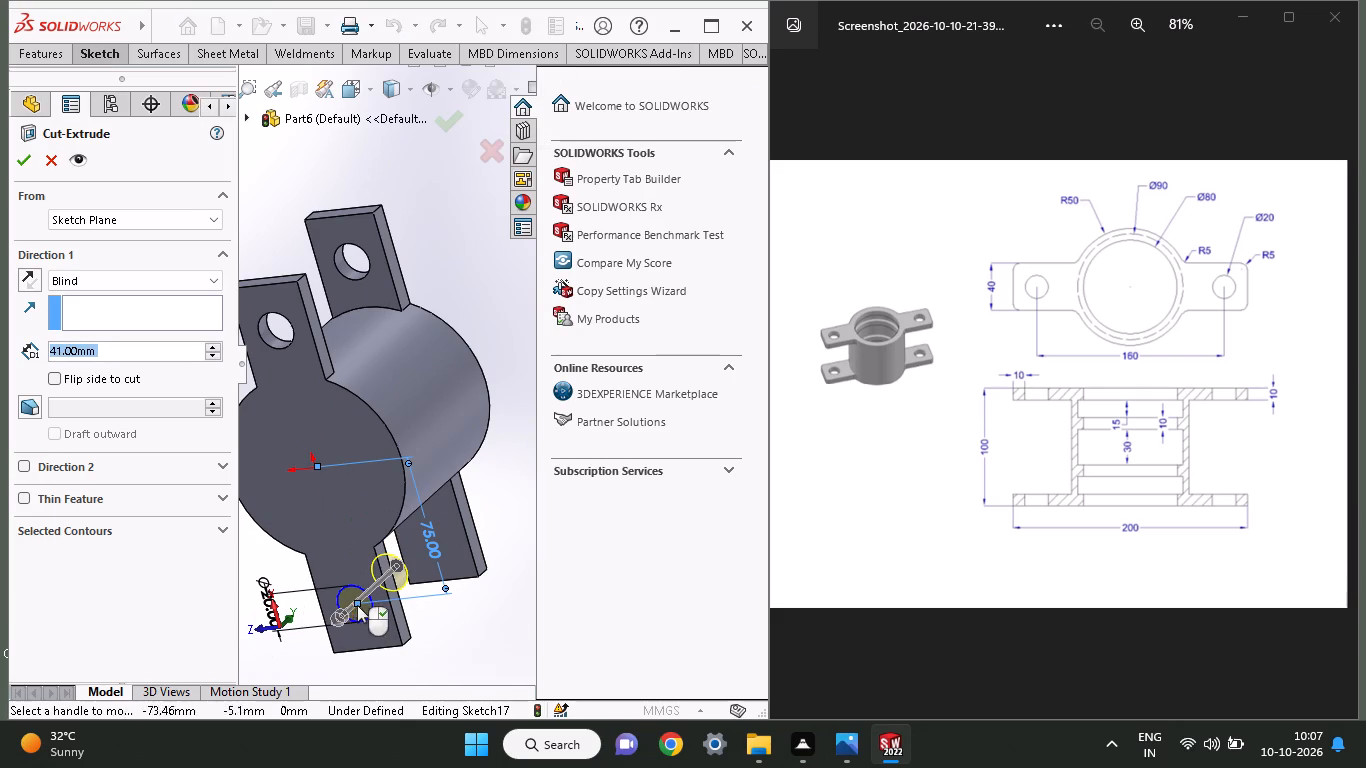
left_click_drag(334, 621, 327, 631)
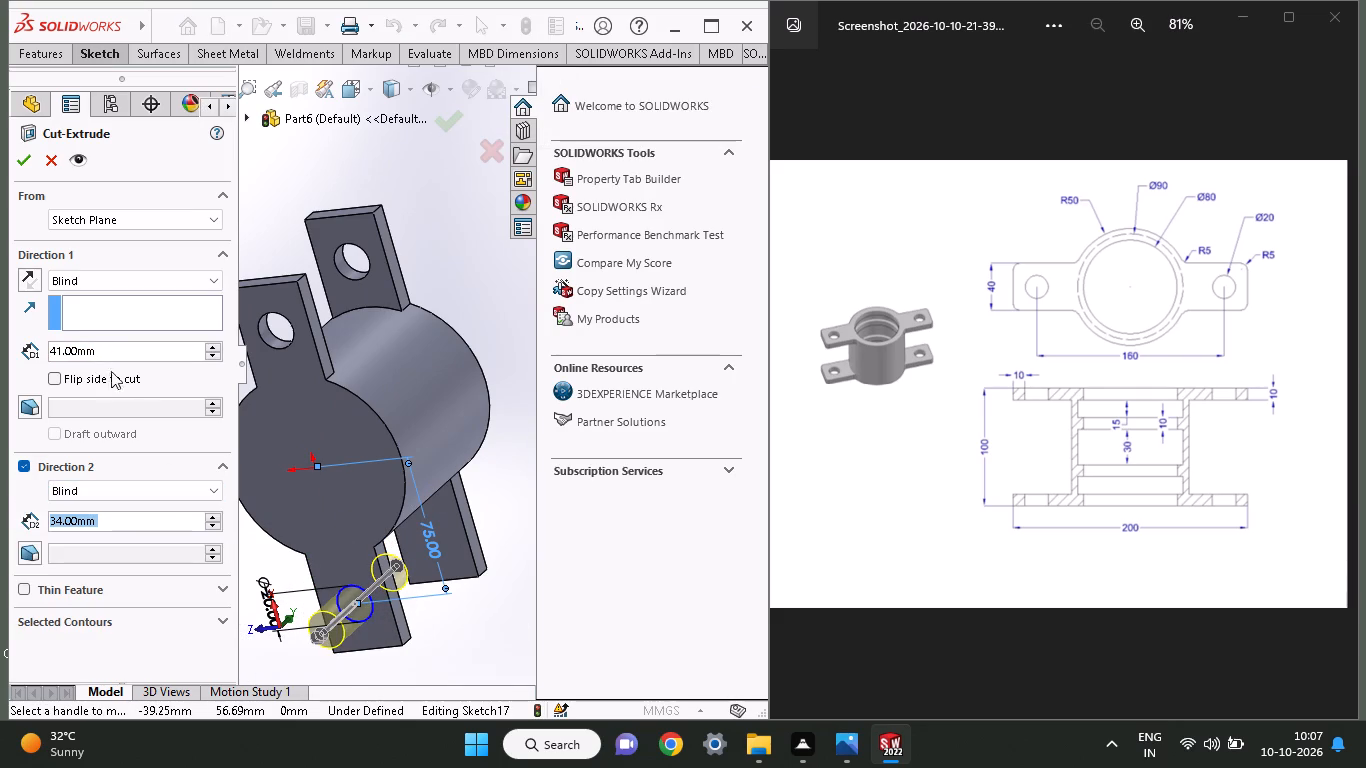
left_click(14, 157)
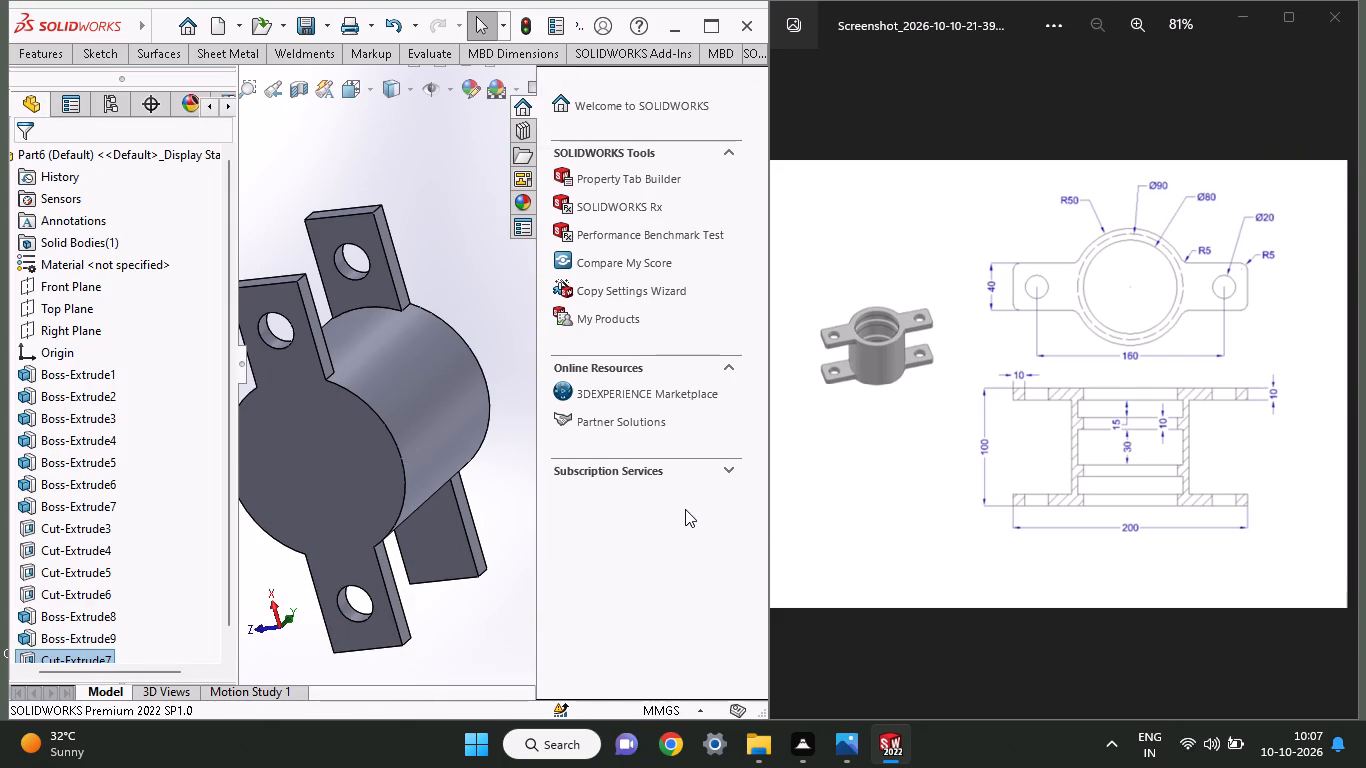
Sketch a 10 mm radius circle on the opposite flange's negative-X ear, concentric with the new ear hole at X -75 mm.
scroll(584, 489, "down", 1)
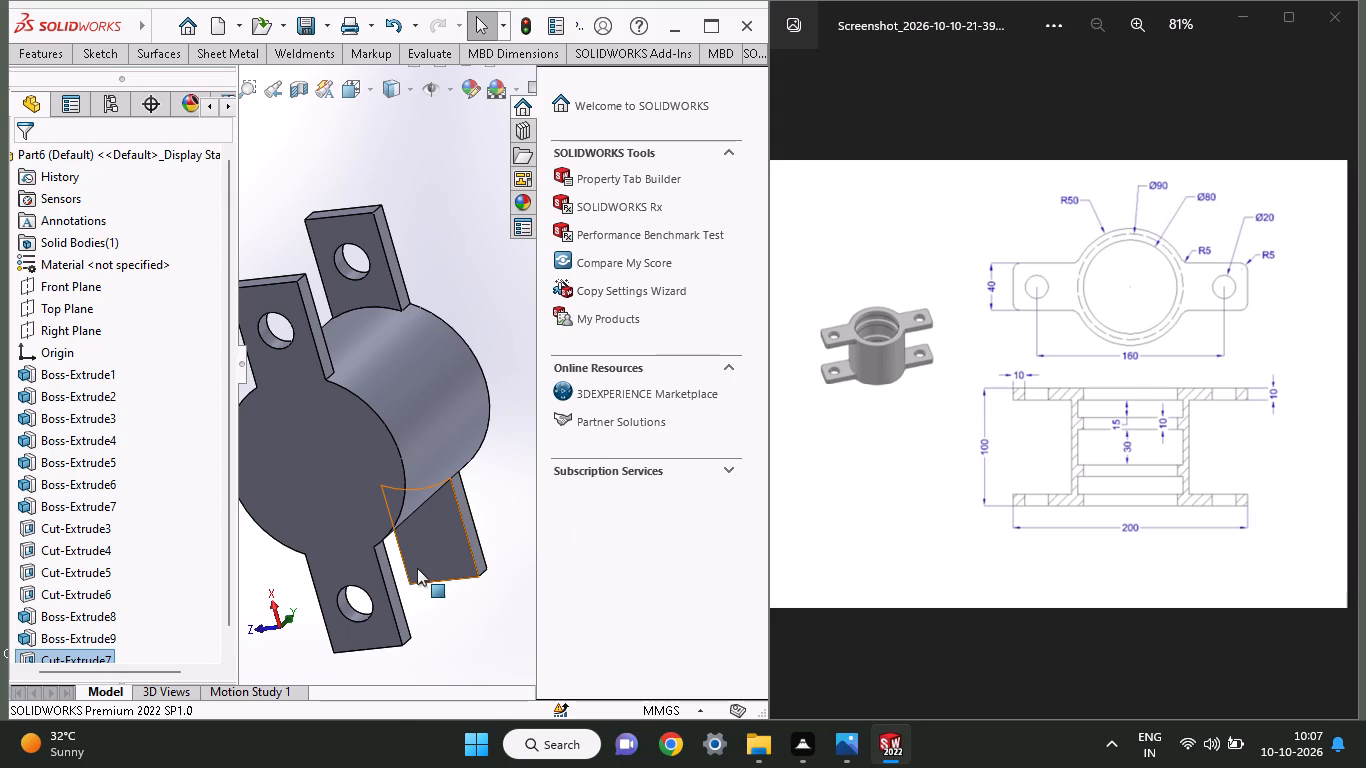
left_click(417, 568)
left_click(509, 511)
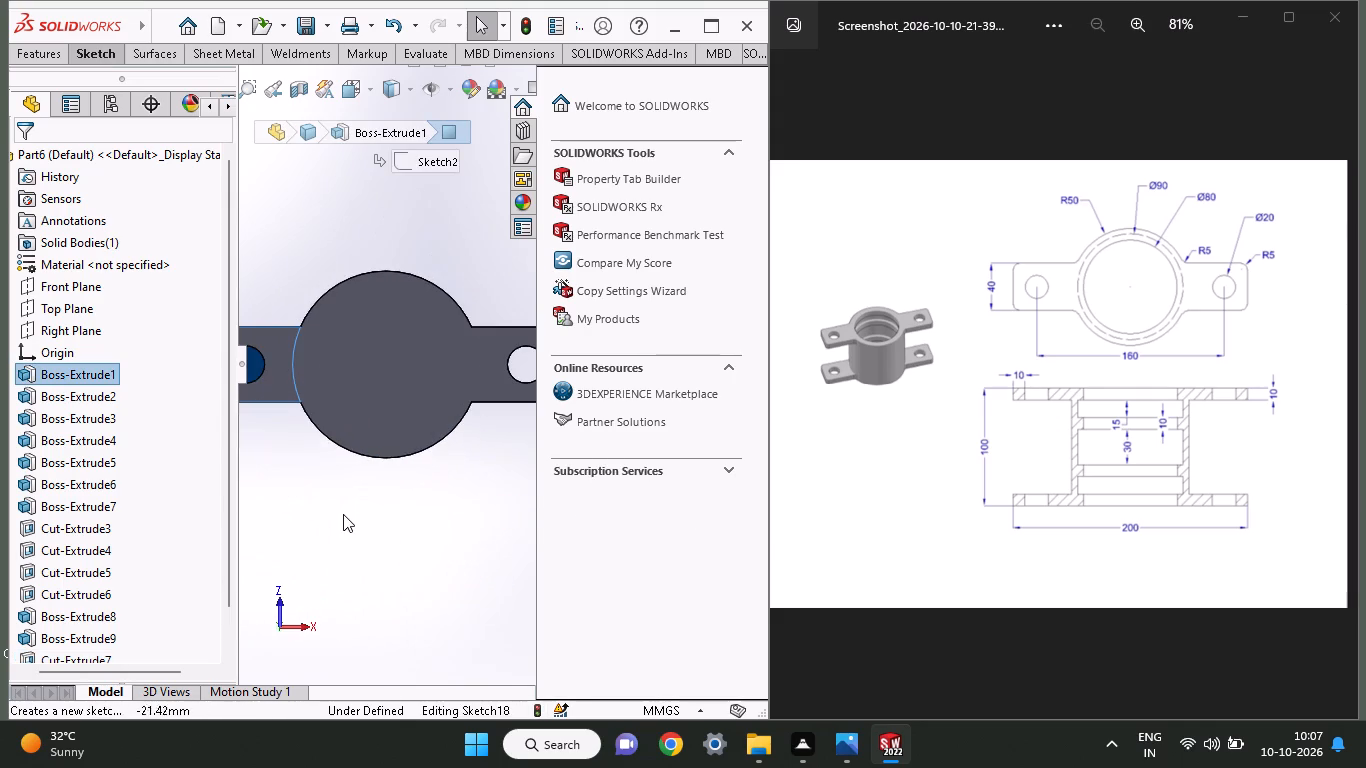
scroll(343, 493, "up", 1)
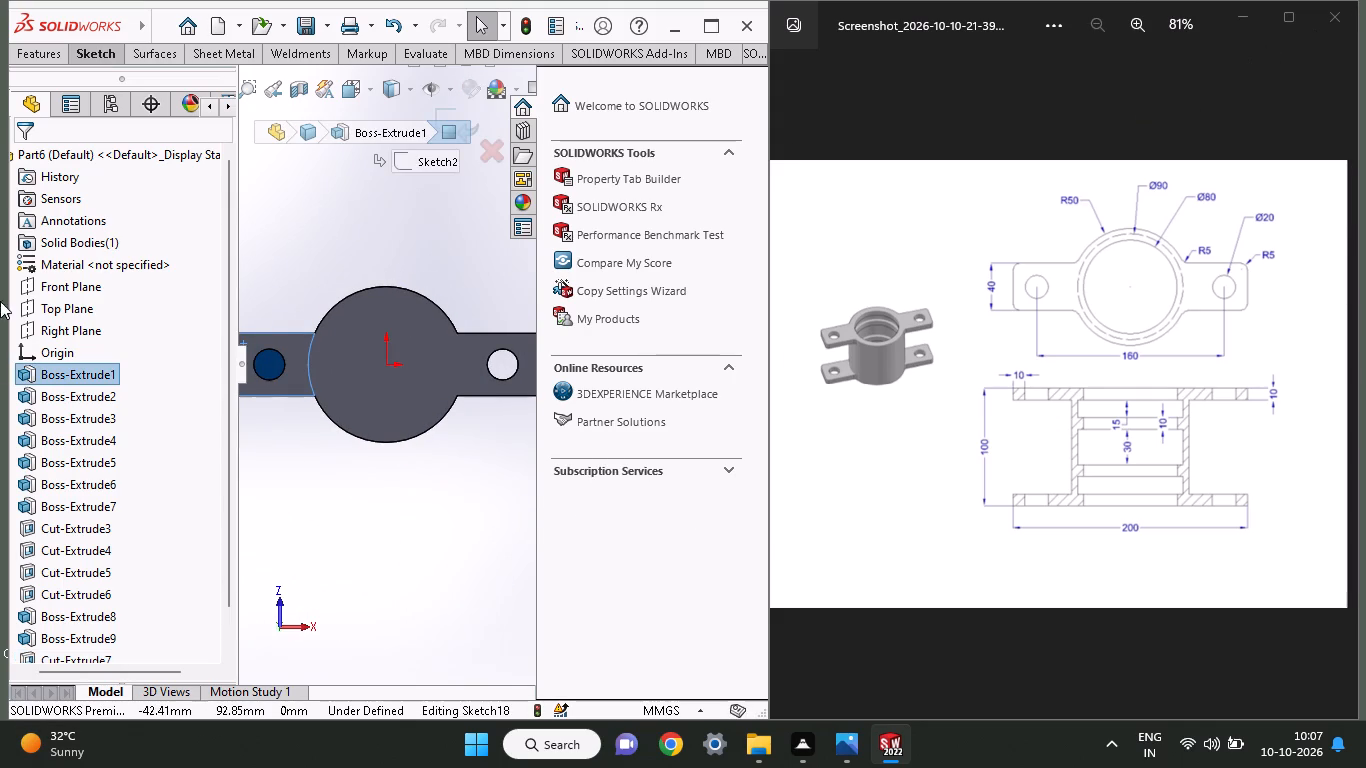
left_click(111, 56)
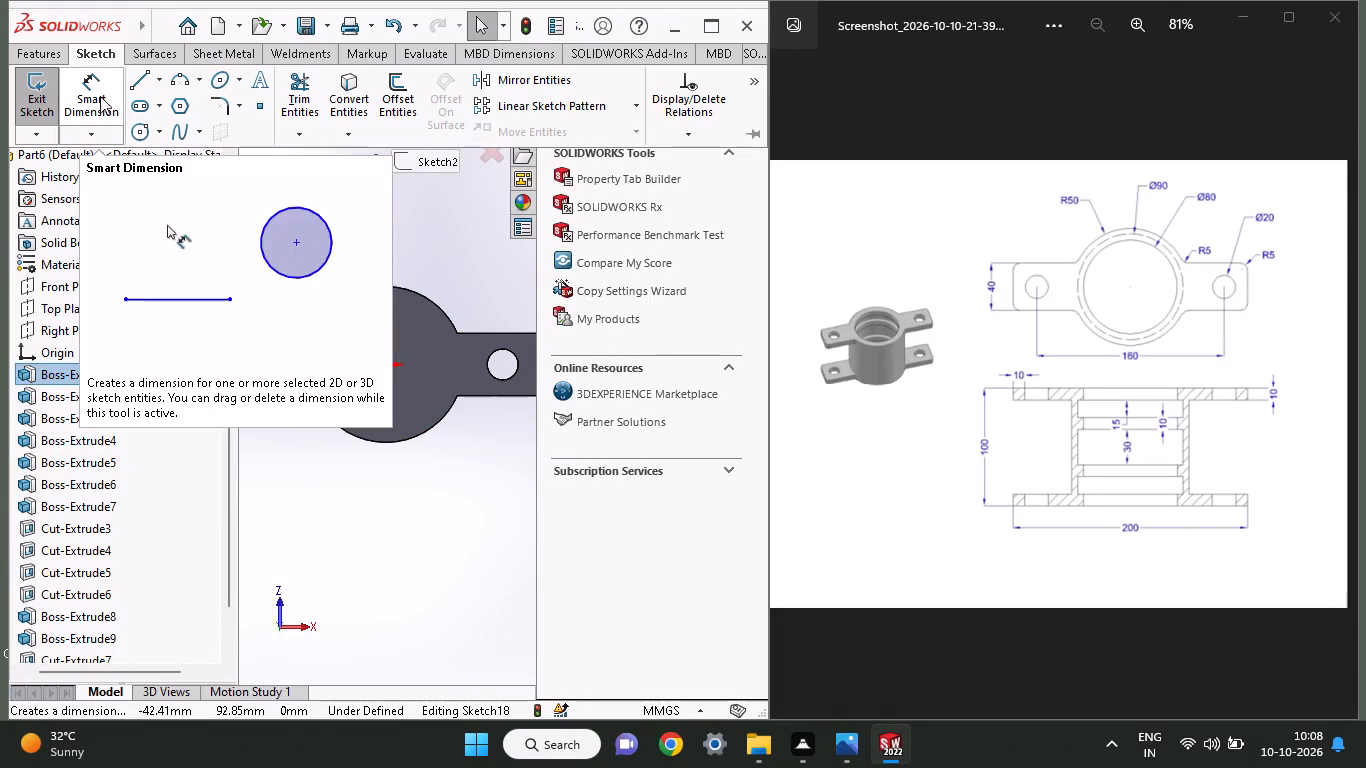
left_click(131, 128)
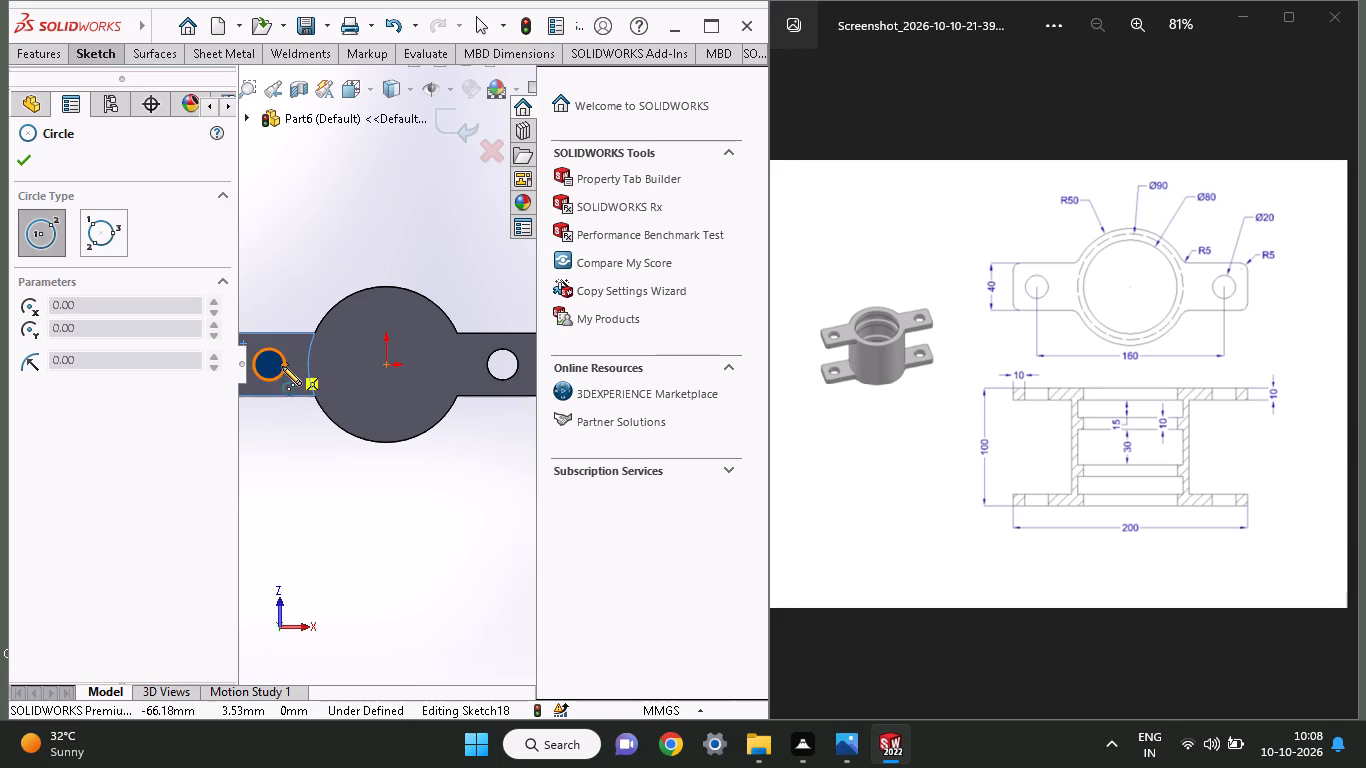
left_click(269, 362)
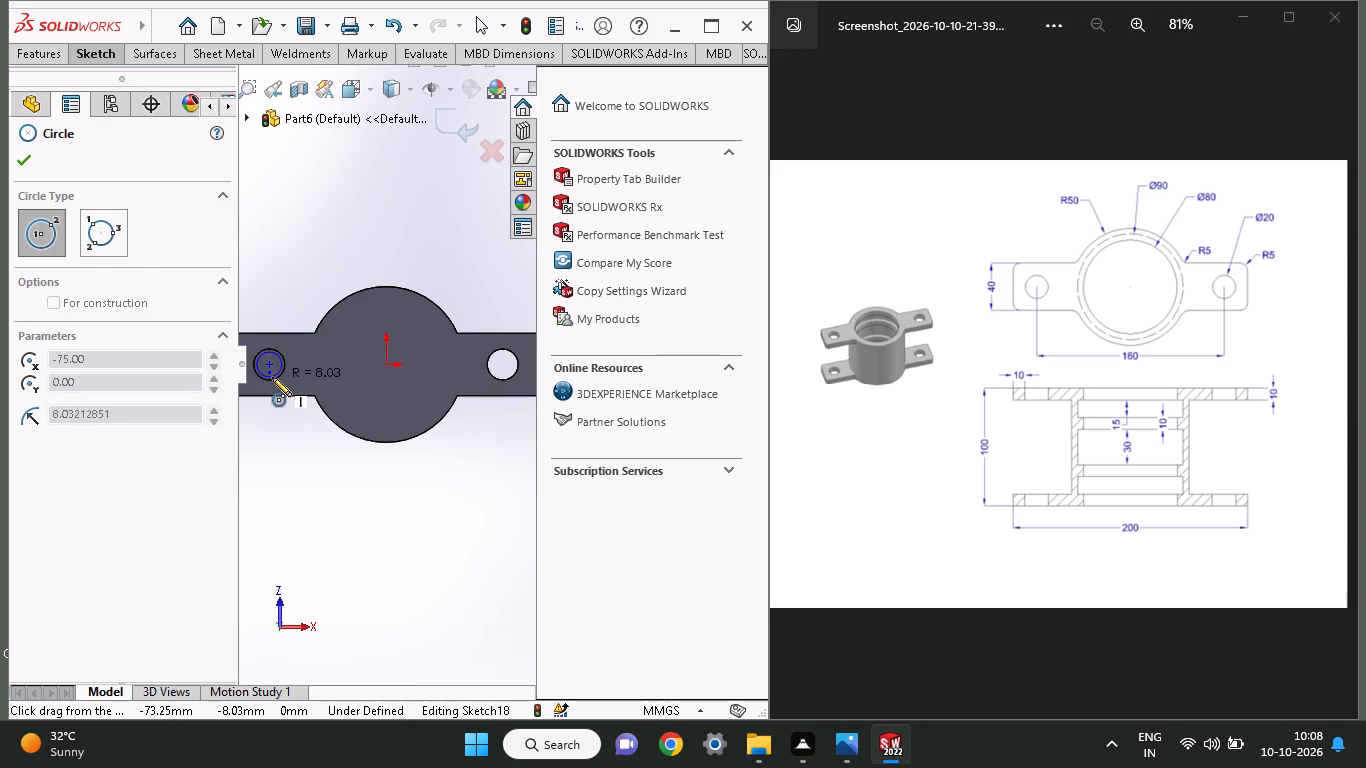
left_click(279, 370)
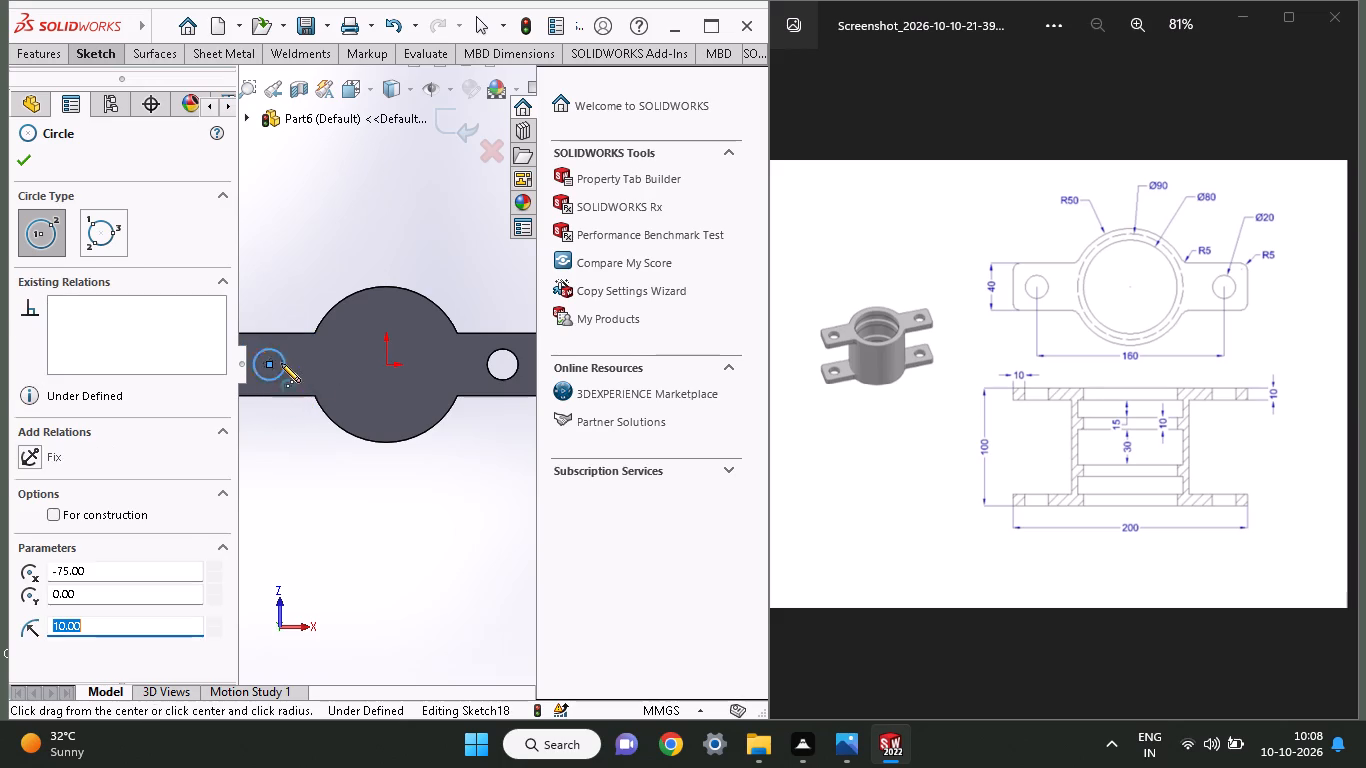
Cut-extrude this circle blind 67 mm in Direction 1 and 42 mm in Direction 2 to make the opposite ear's hole.
left_click(53, 46)
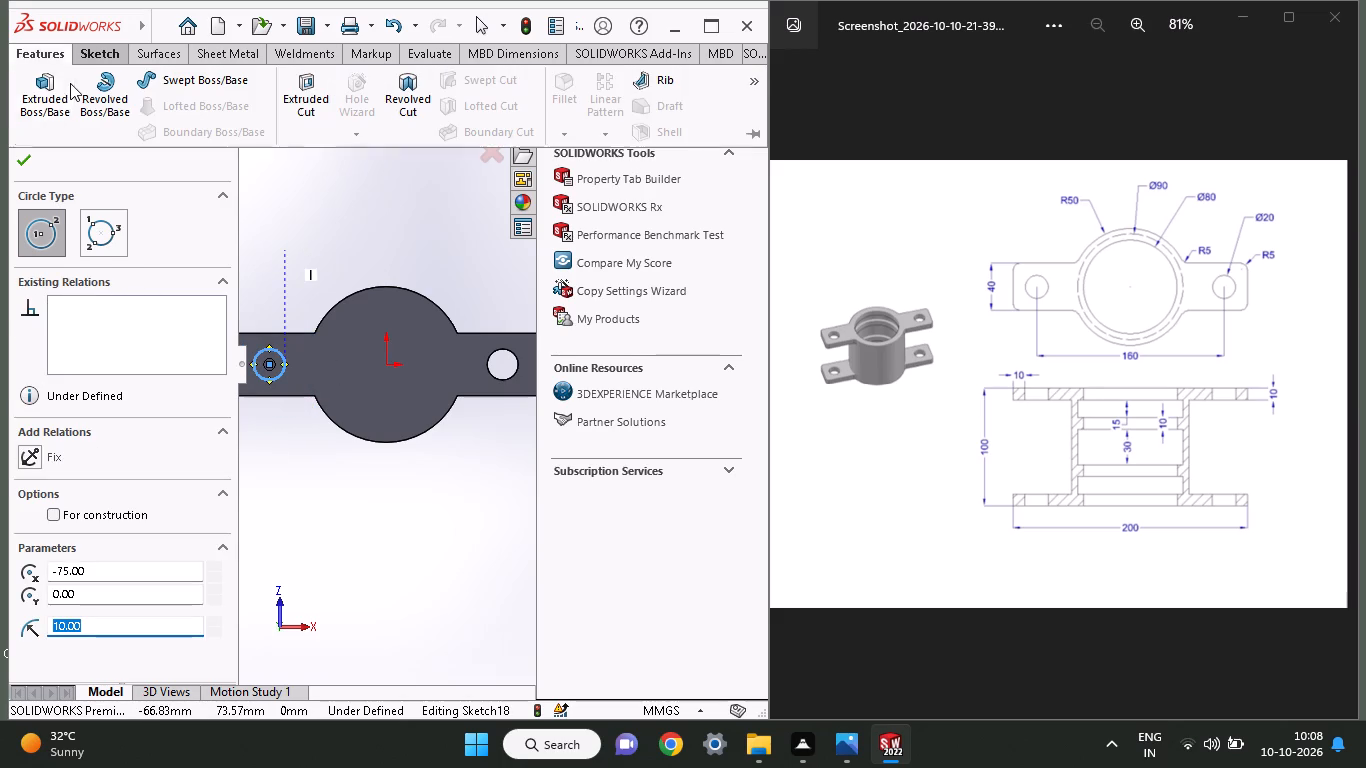
left_click(293, 100)
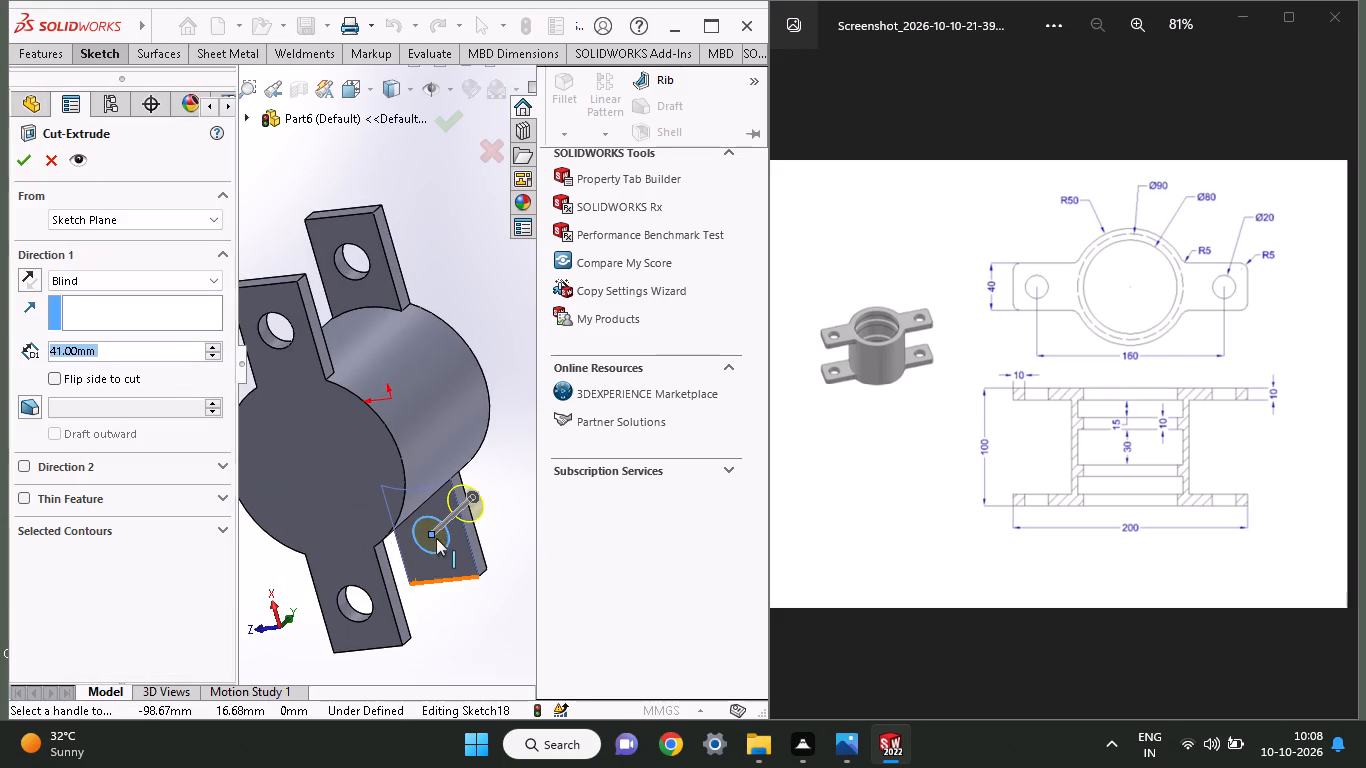
left_click_drag(476, 488, 485, 471)
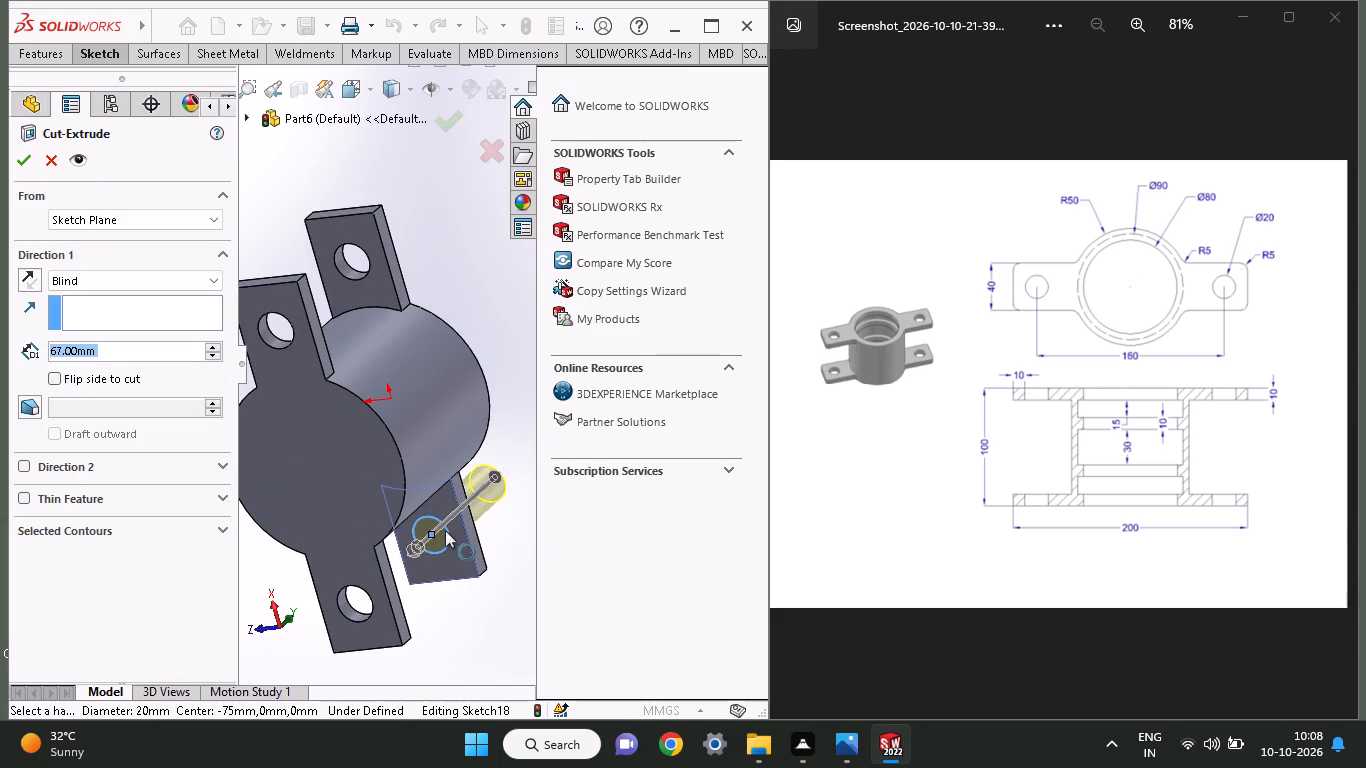
left_click_drag(423, 548, 399, 580)
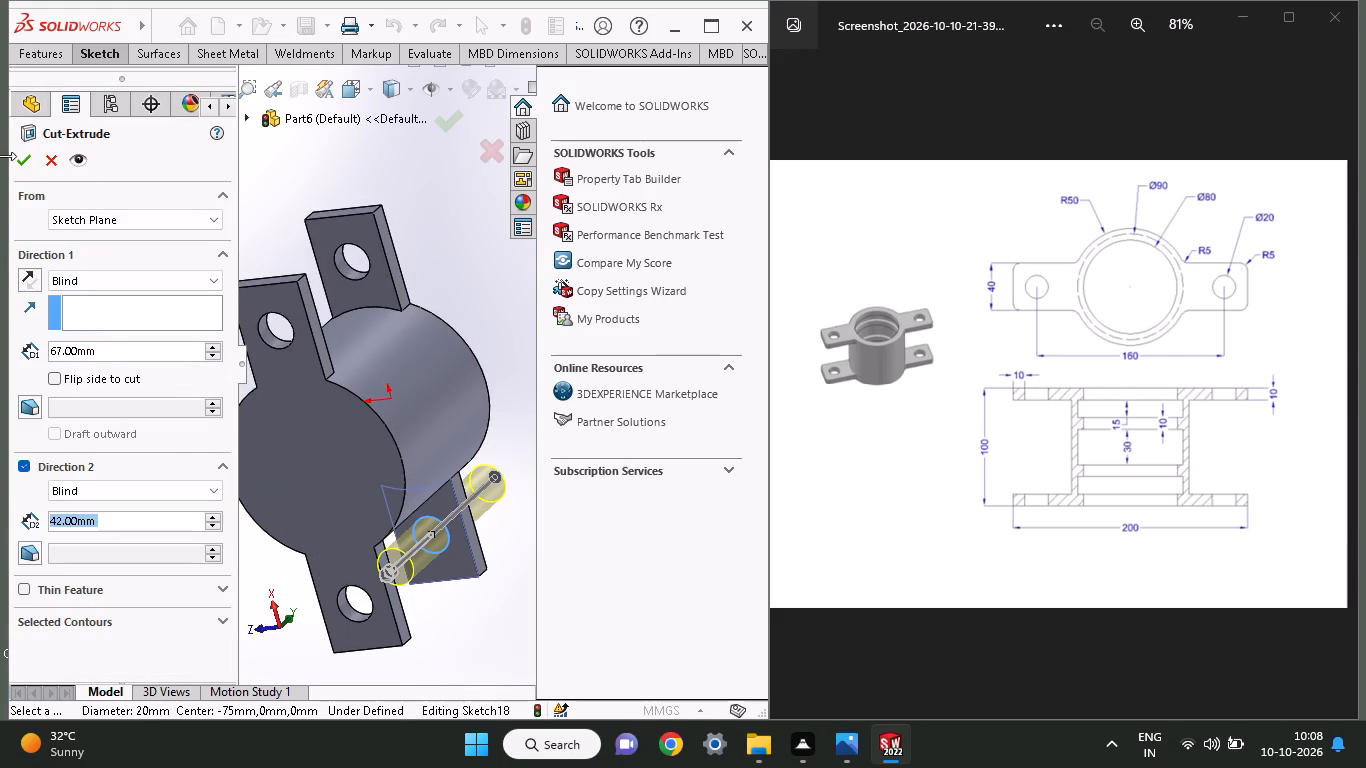
left_click(21, 160)
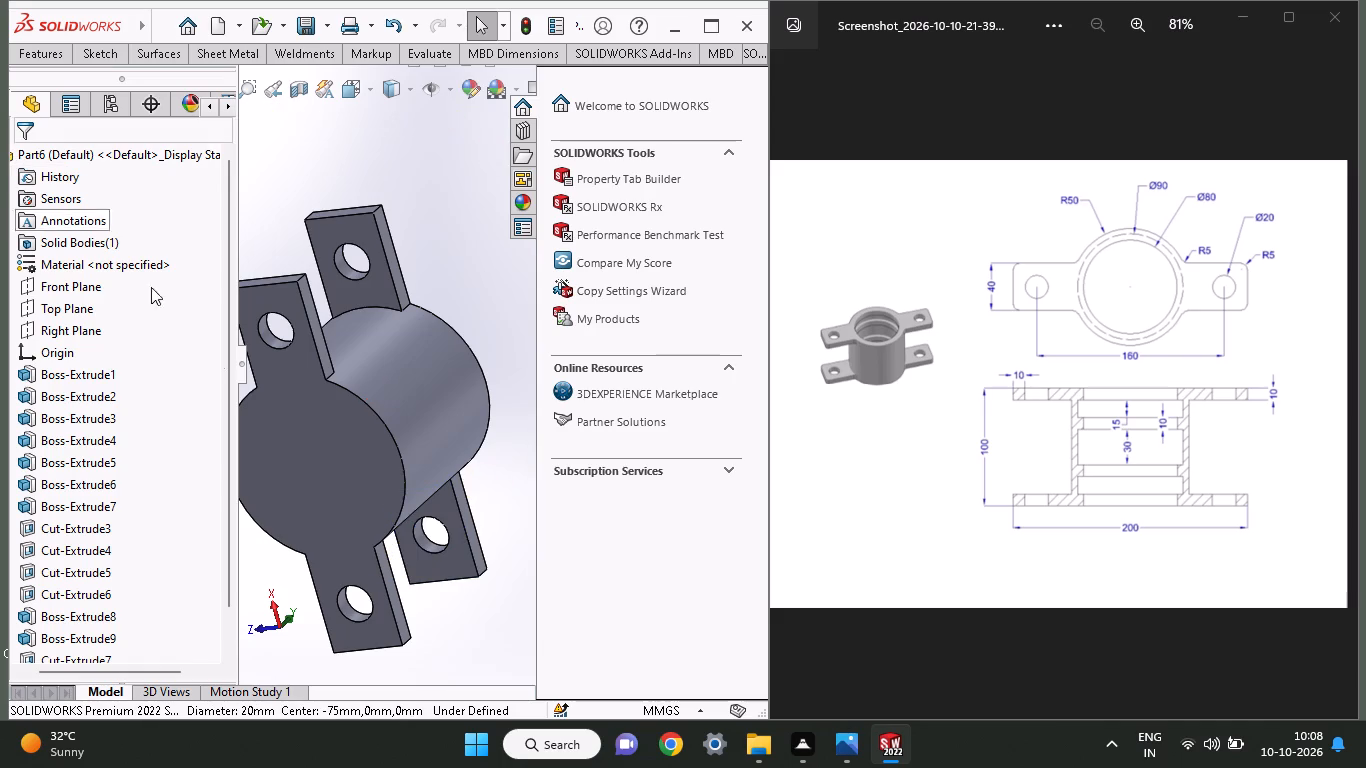
Open a new sketch on the end flange's flat outer face.
middle_click_drag(388, 450, 431, 402)
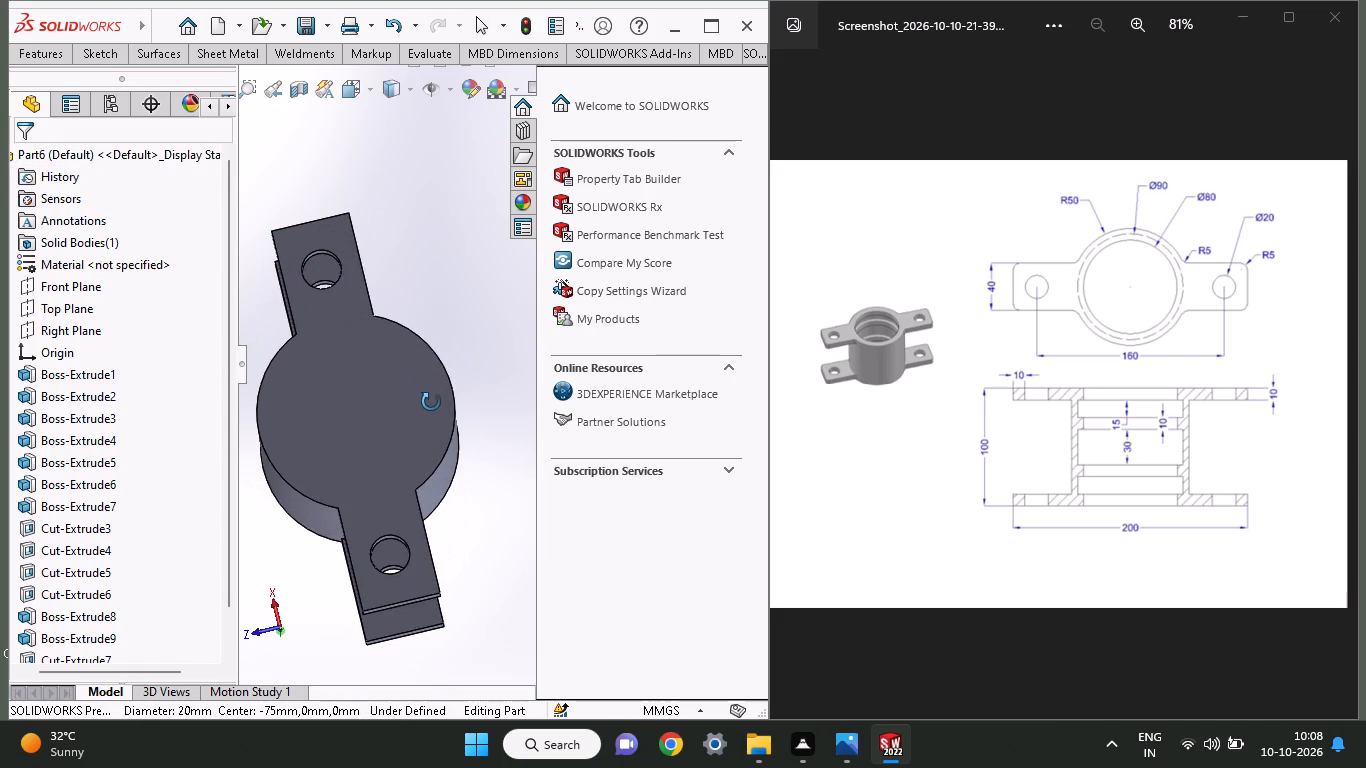
middle_click_drag(431, 402, 400, 333)
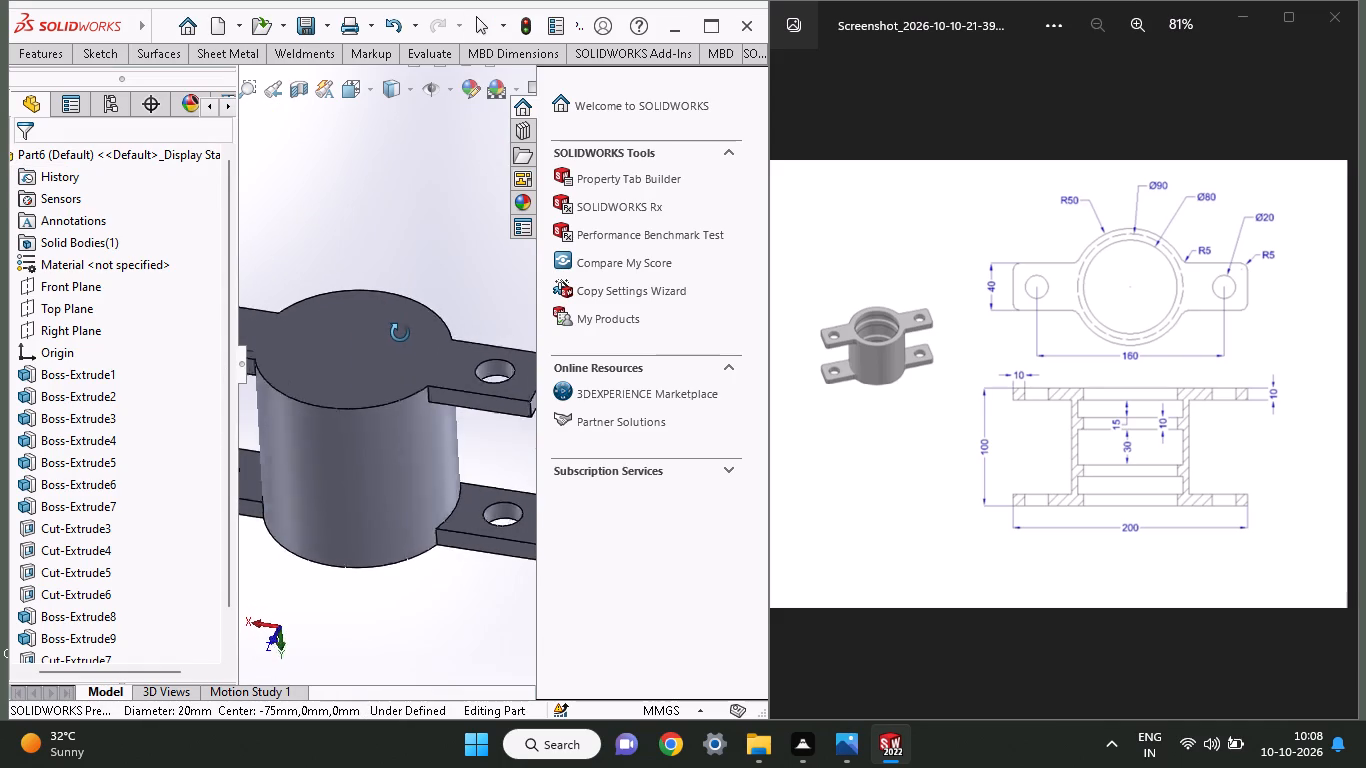
middle_click_drag(400, 333, 404, 348)
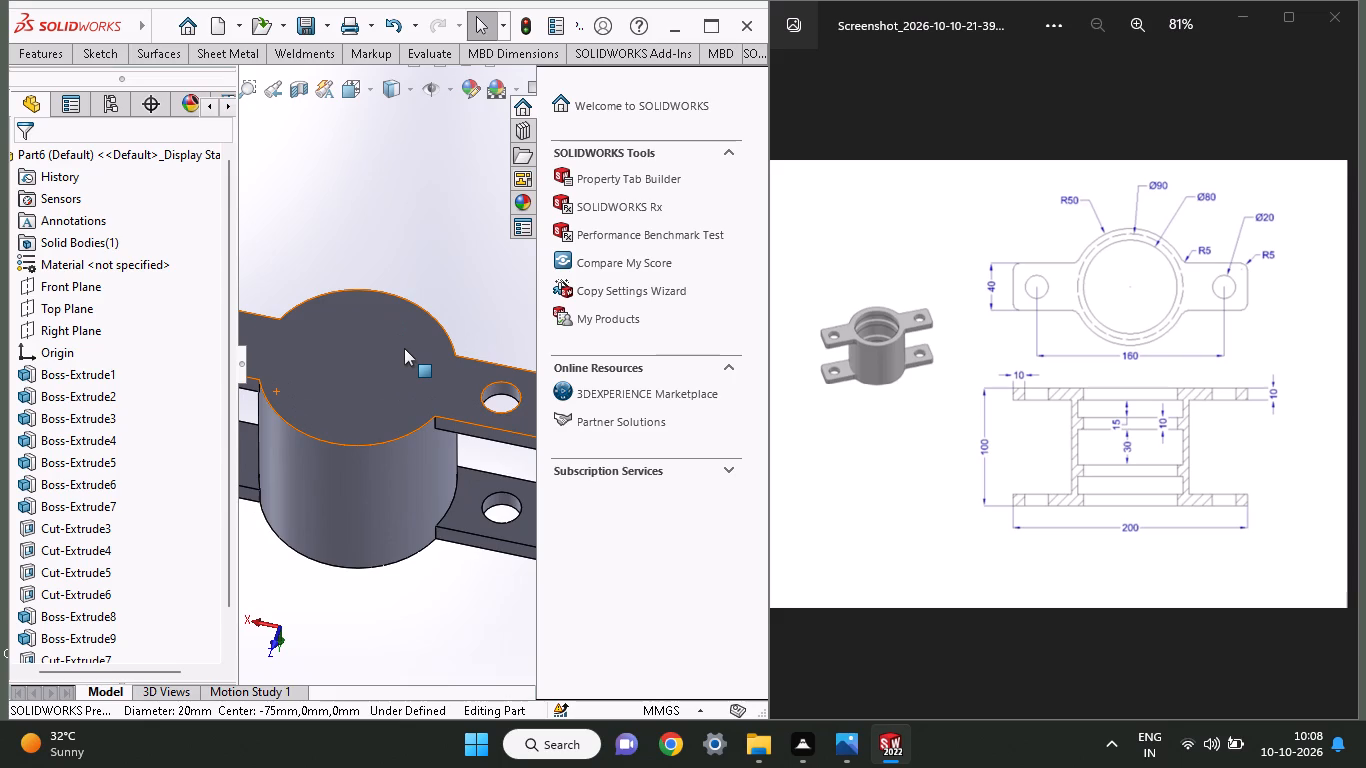
left_click(331, 376)
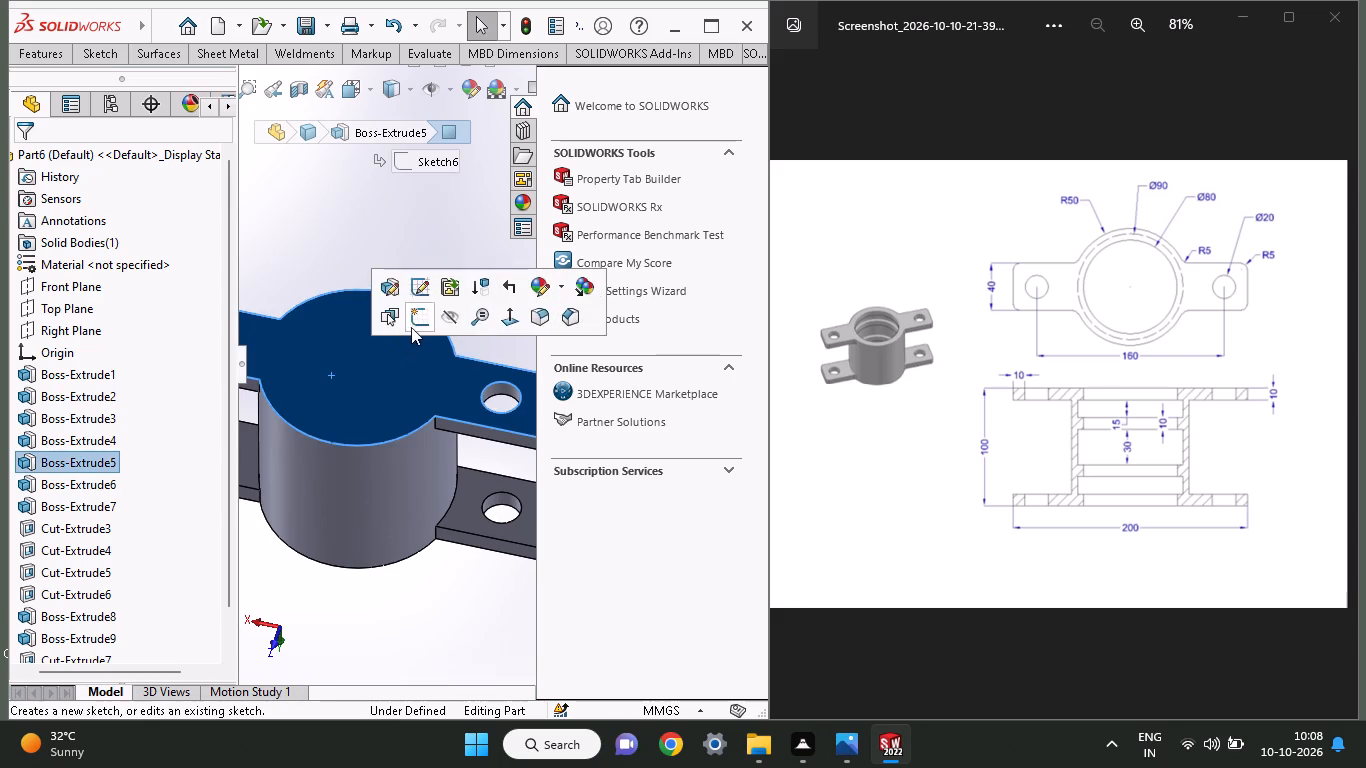
left_click(413, 325)
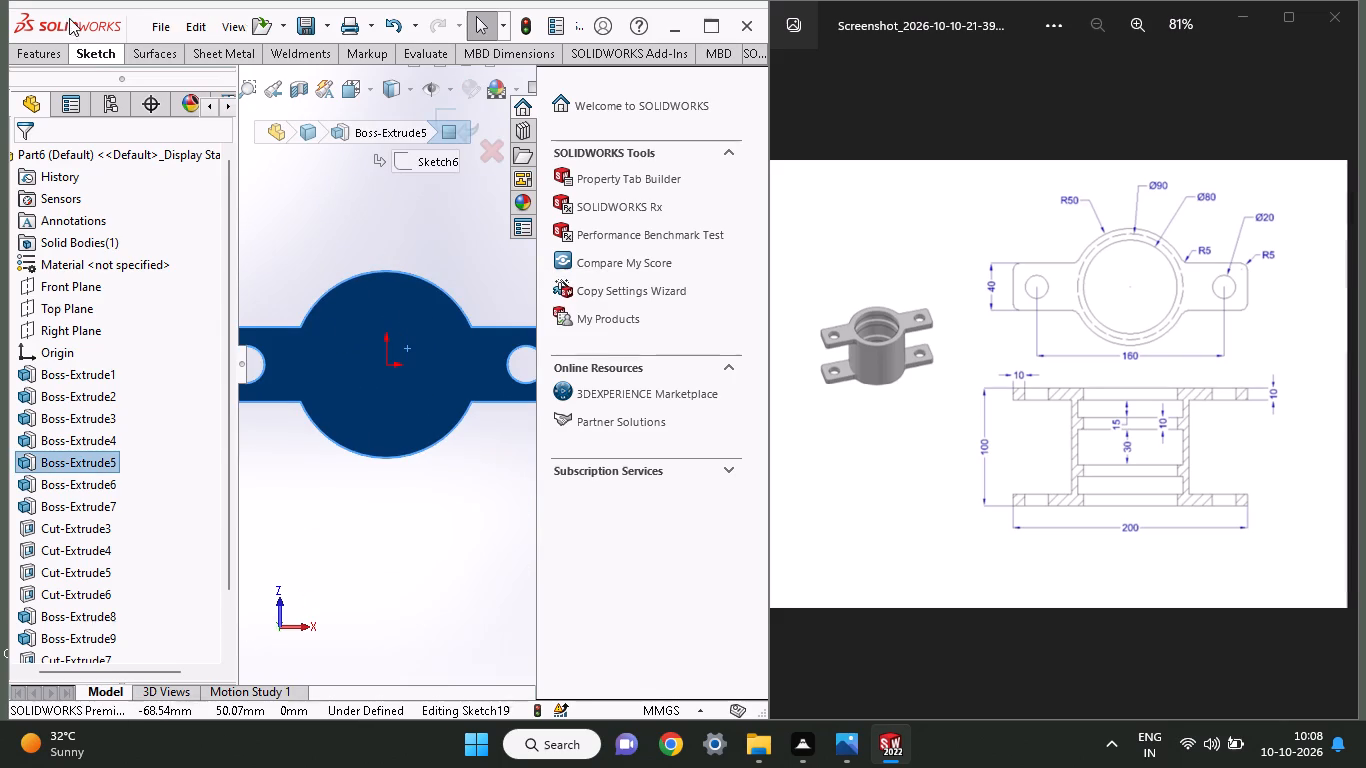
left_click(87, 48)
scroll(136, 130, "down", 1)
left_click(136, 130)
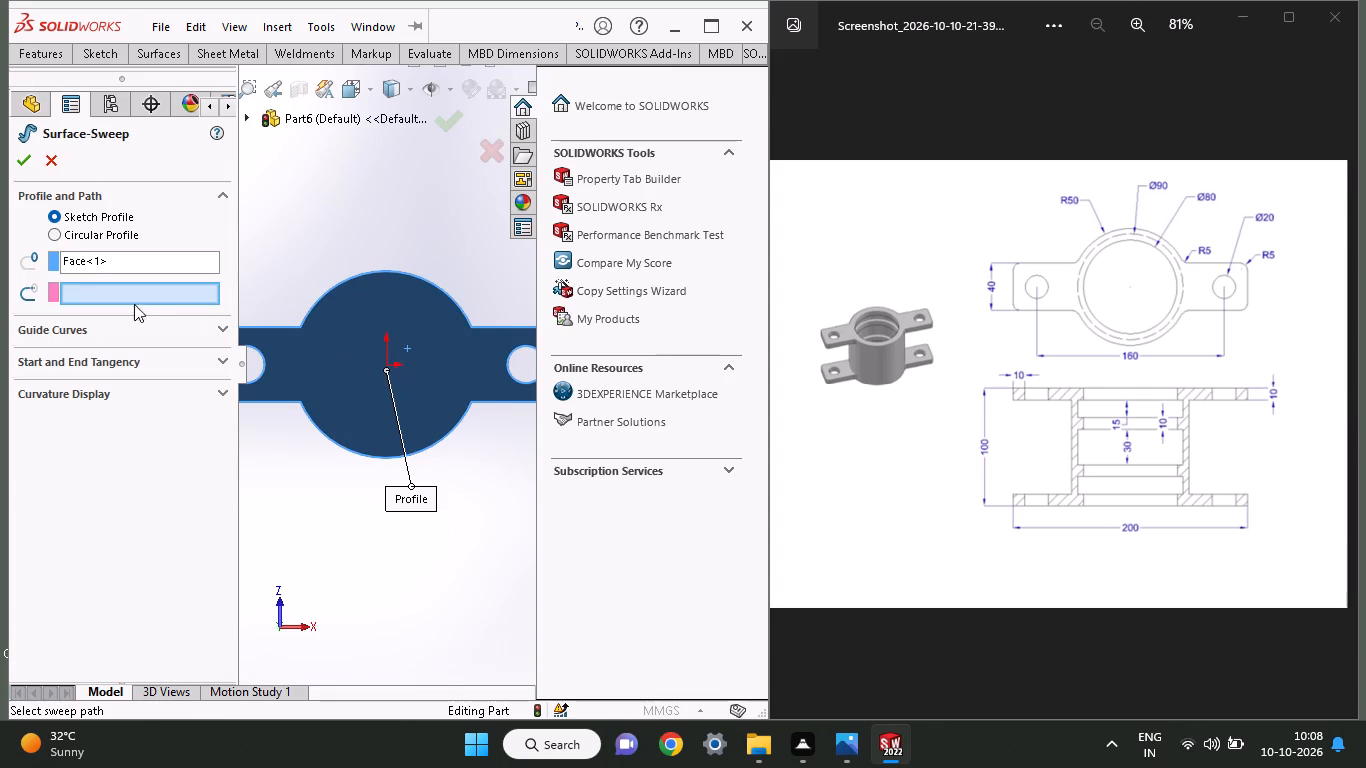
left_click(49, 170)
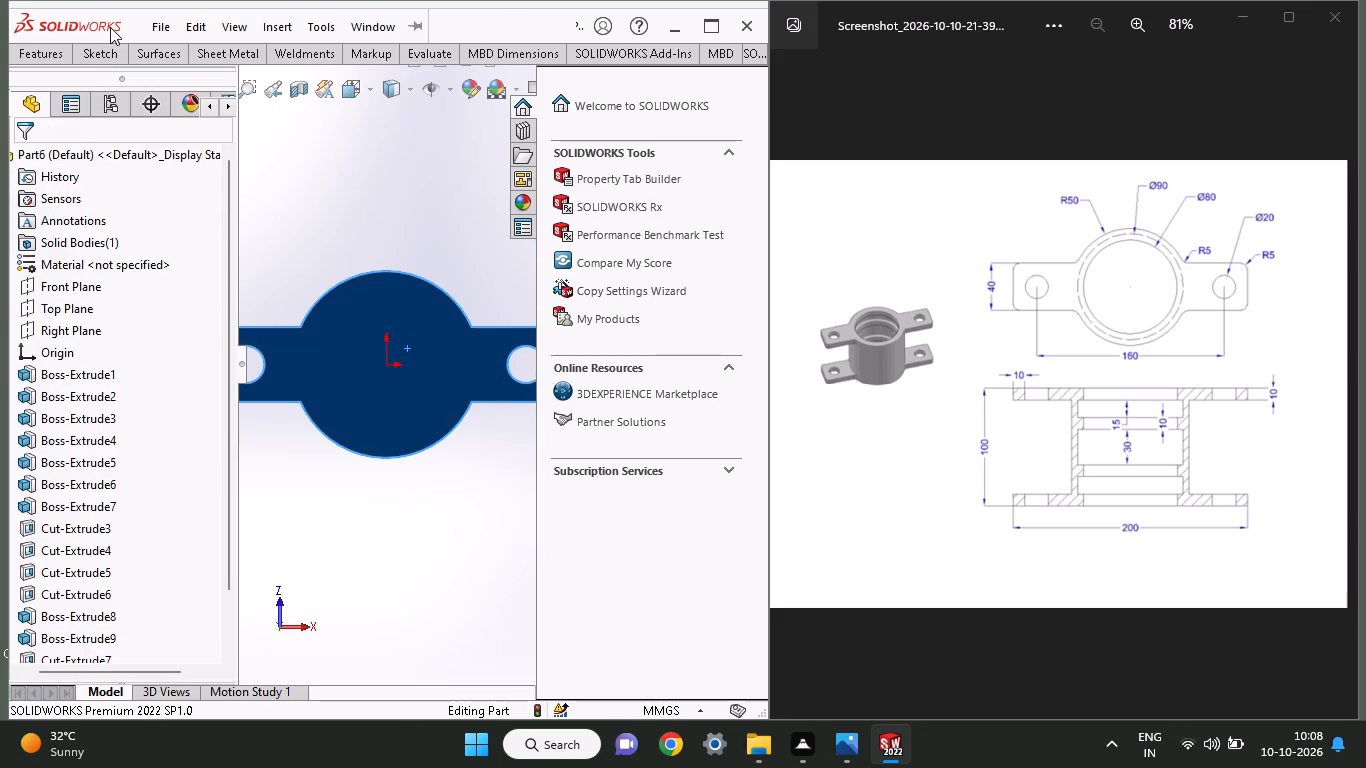
Sketch a circle centred on the origin on the end flange's outer face and set its diameter to 80 mm.
left_click(110, 46)
left_click(140, 130)
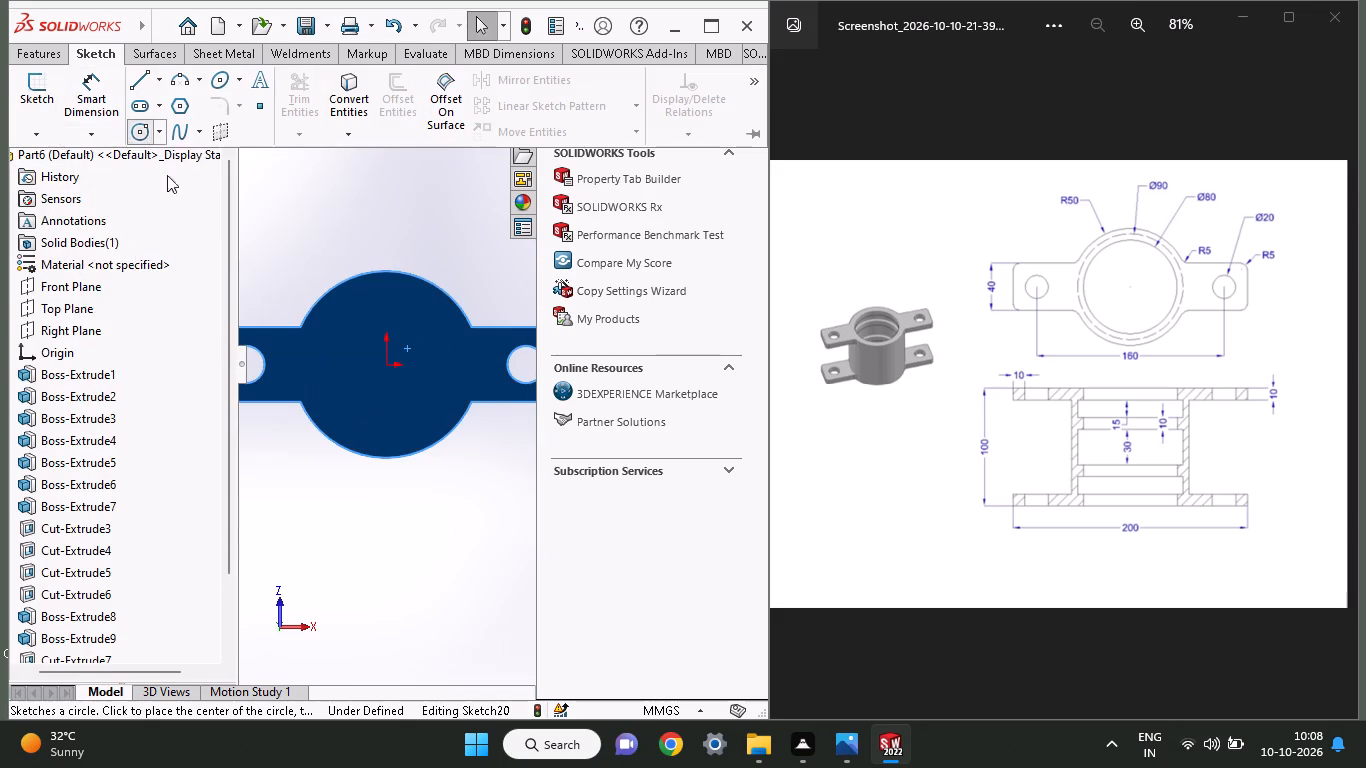
left_click(387, 367)
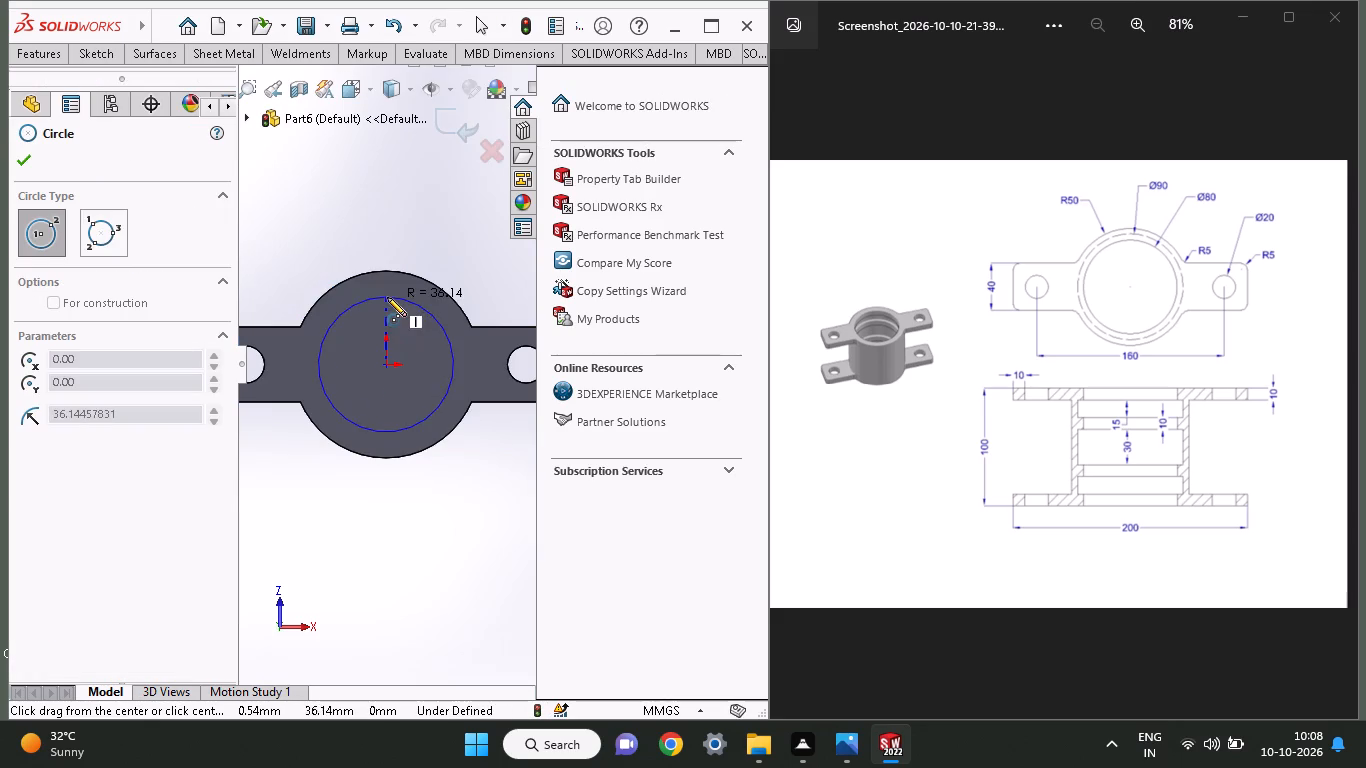
left_click(387, 297)
left_click(79, 56)
left_click(78, 95)
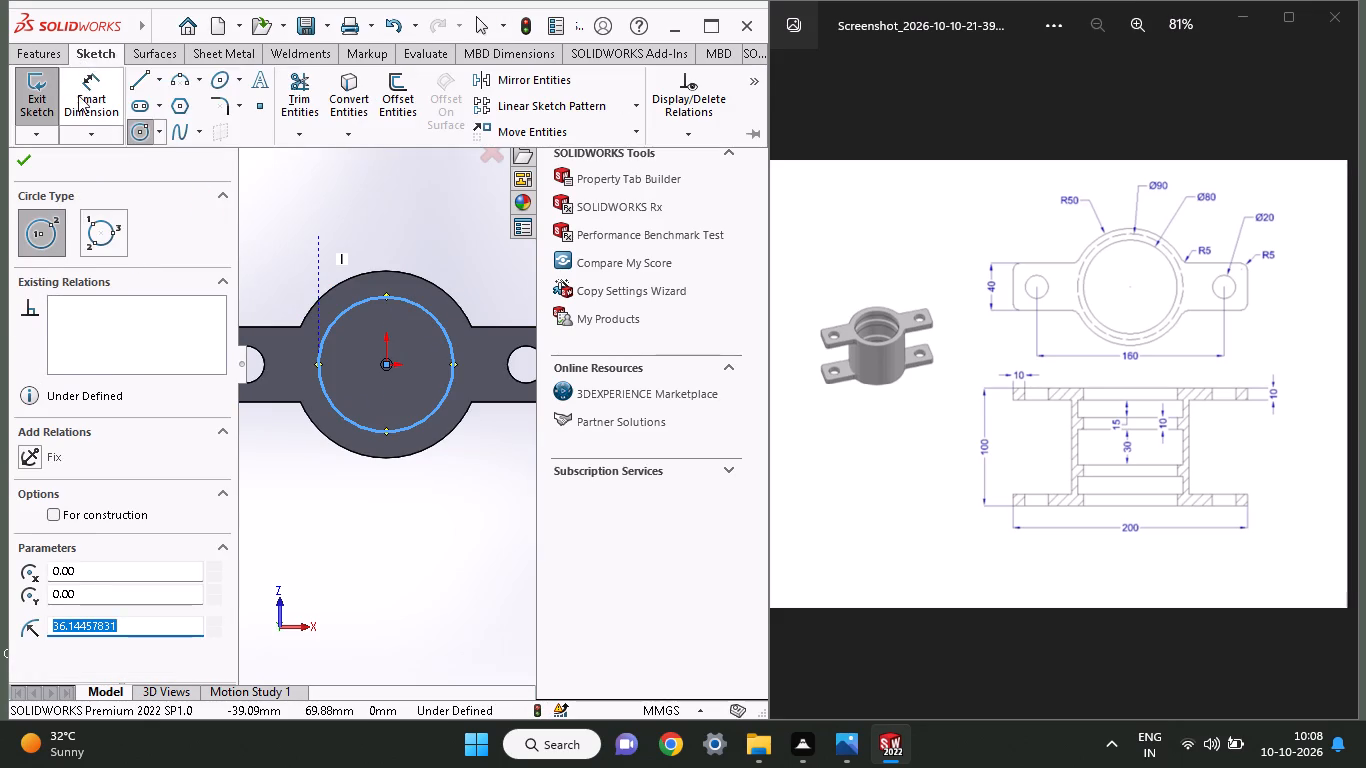
left_click(358, 301)
left_click(382, 219)
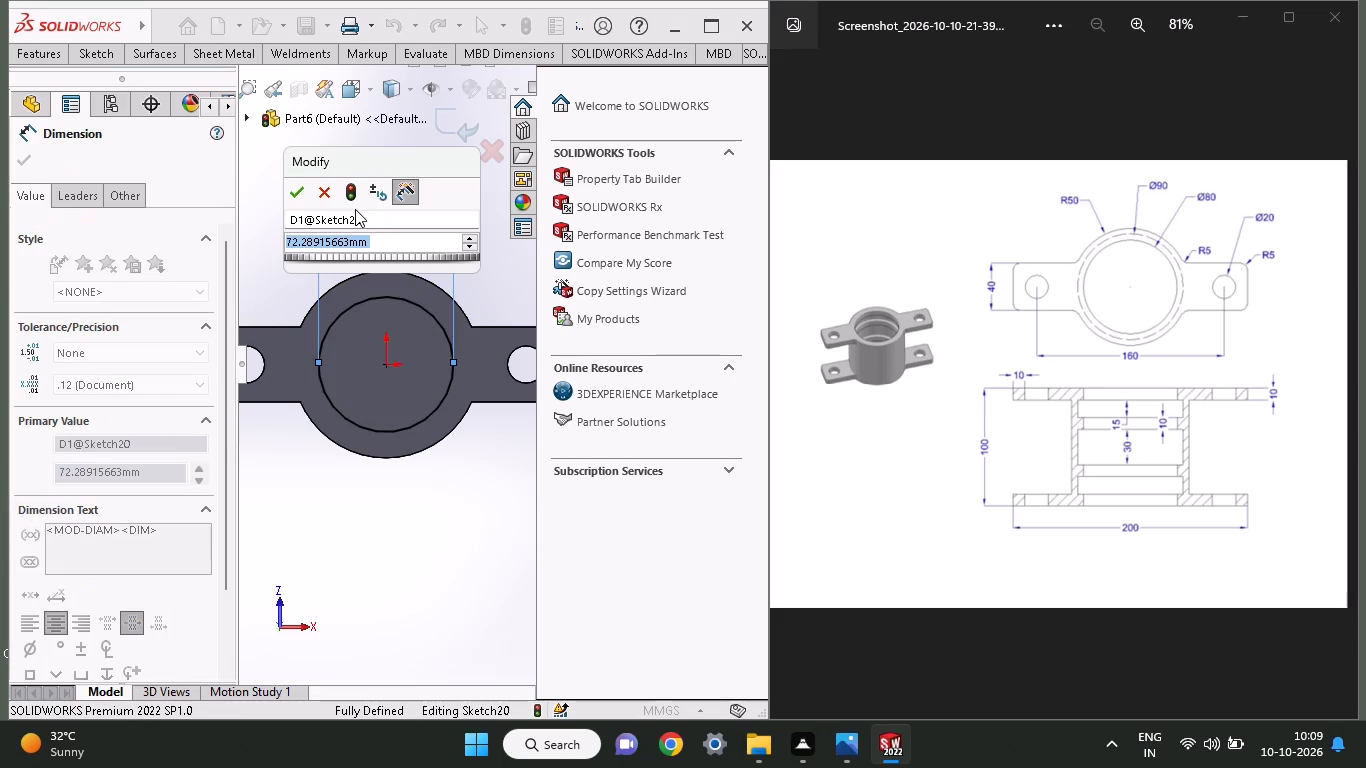
type("80")
key("Return")
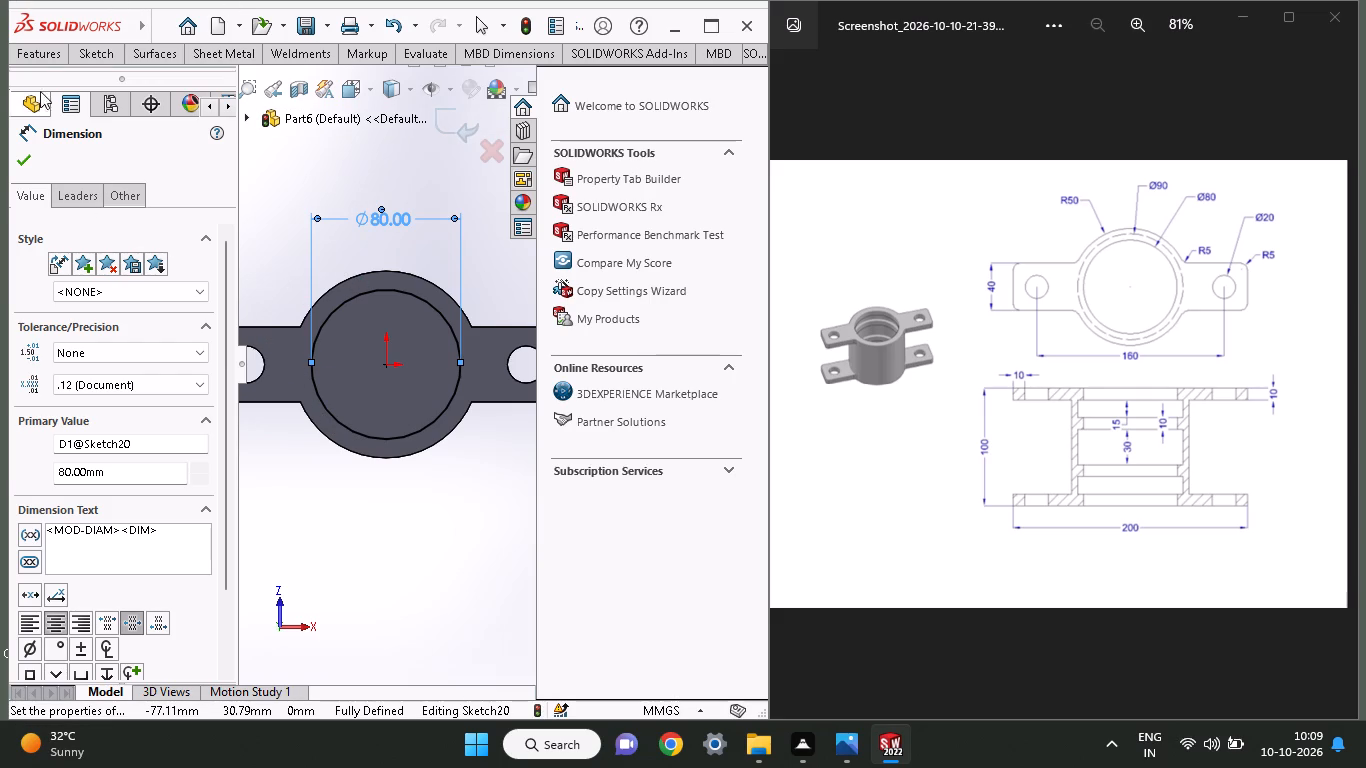
Cut-extrude the 80 mm circle blind 10 mm into the end flange.
left_click(37, 66)
left_click(45, 48)
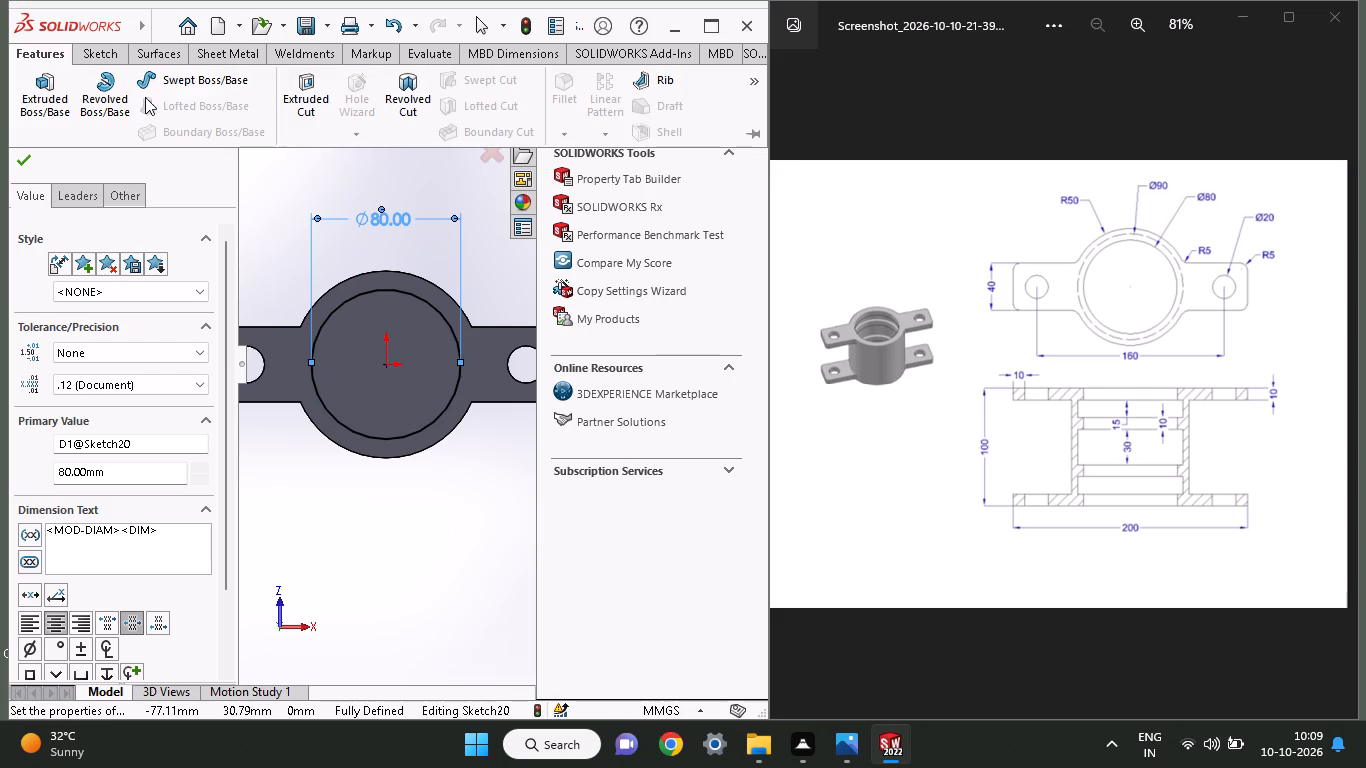
left_click(315, 93)
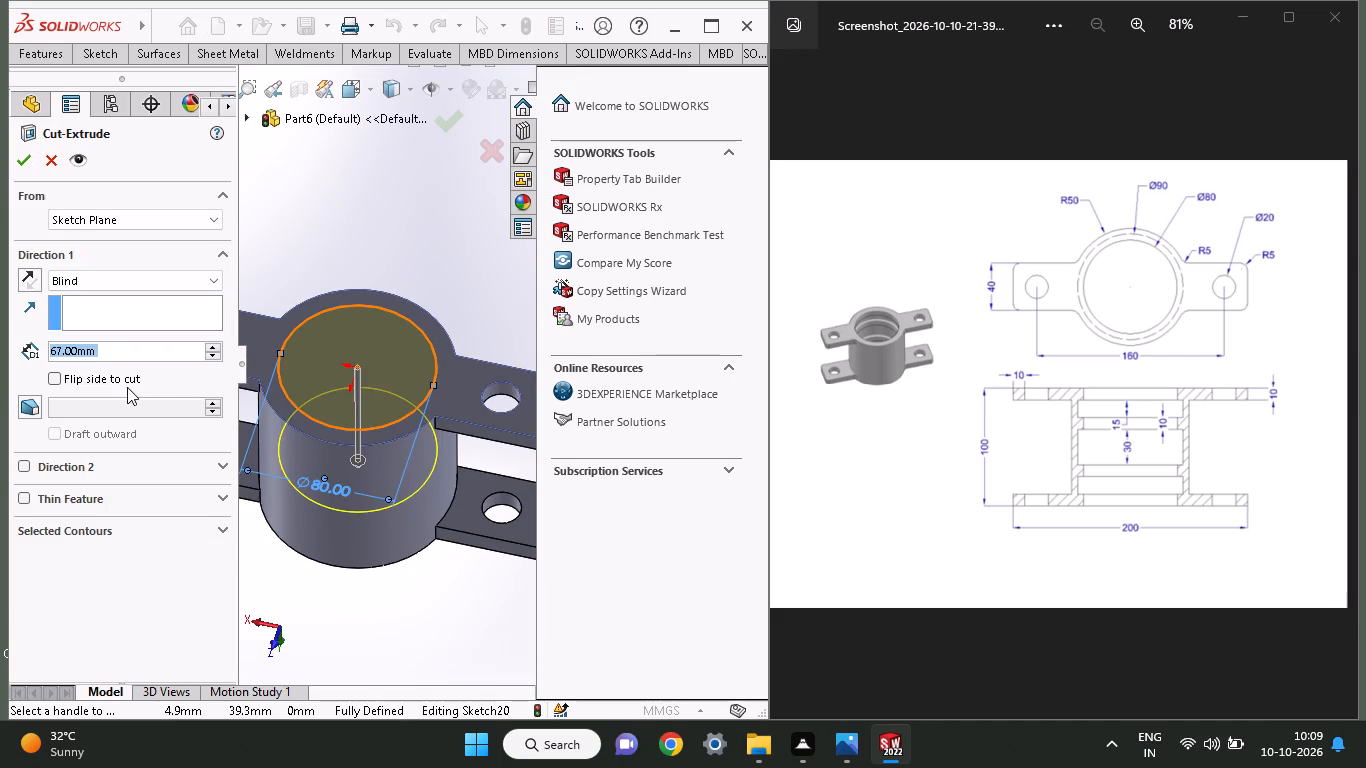
type("10")
key("Return")
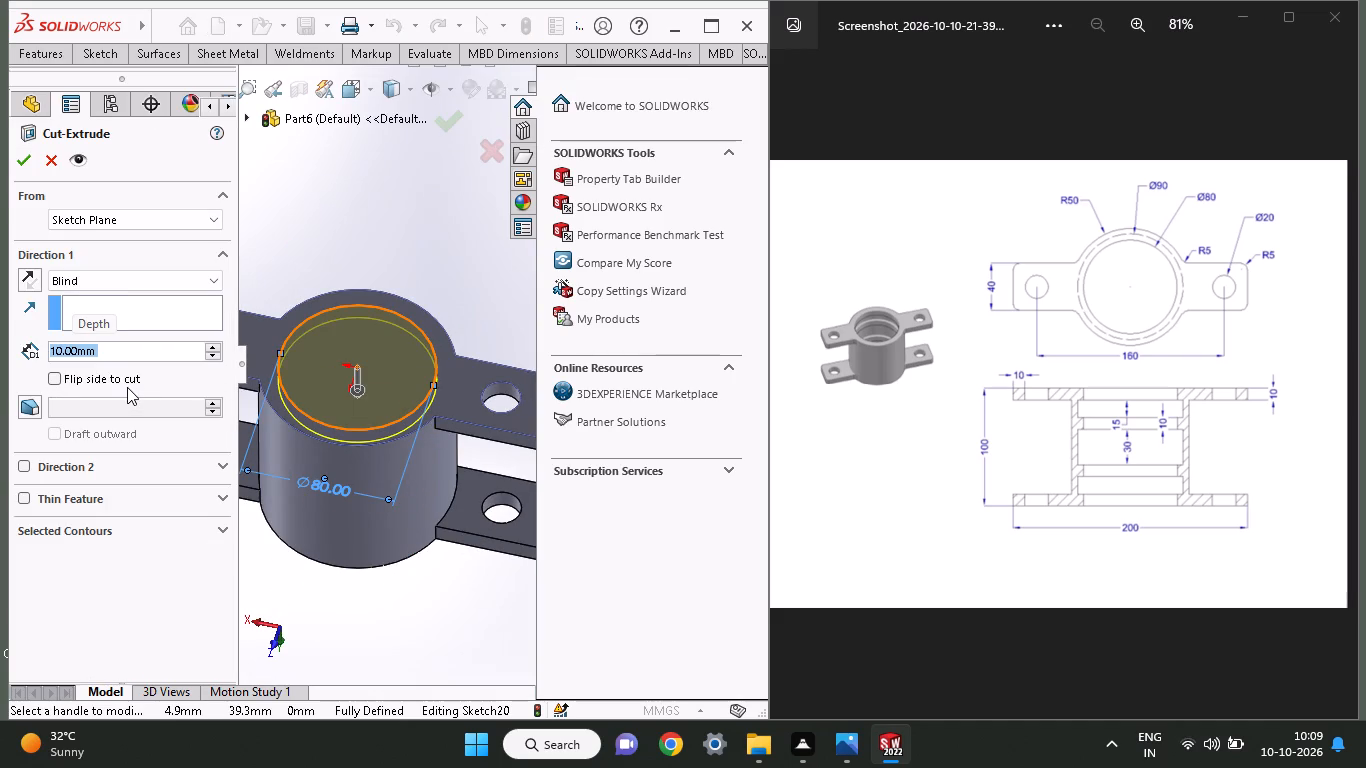
left_click(23, 163)
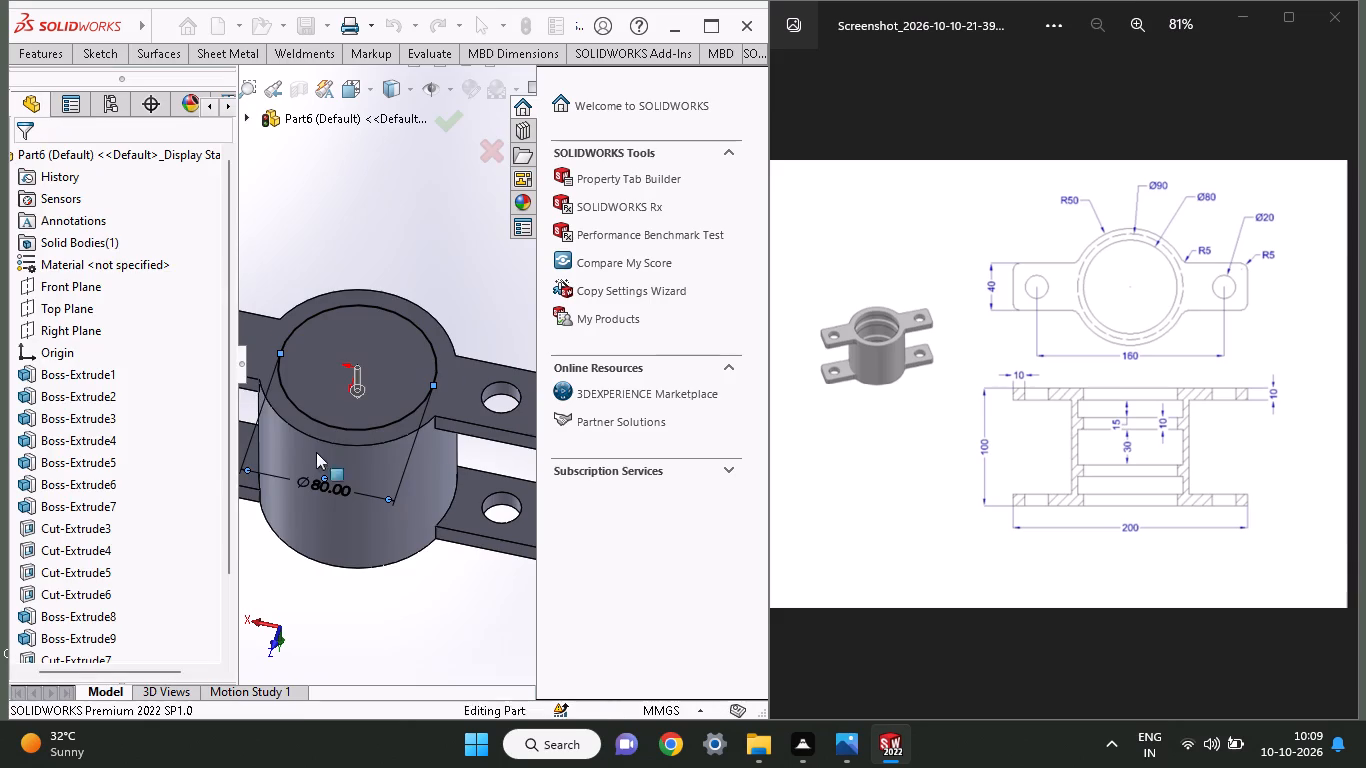
On the floor of the 80 mm recess, sketch a circle centred on the origin and set its diameter to 90 mm.
left_click(366, 377)
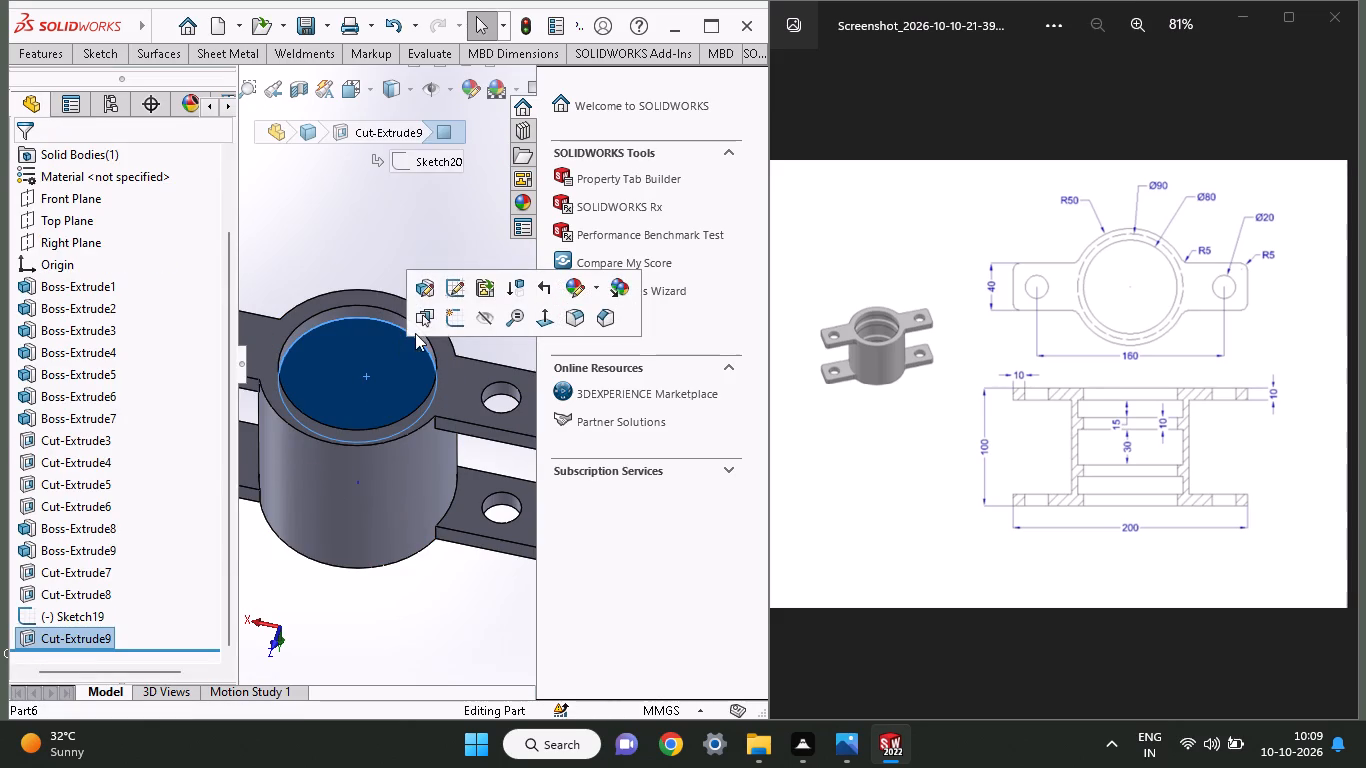
left_click(446, 320)
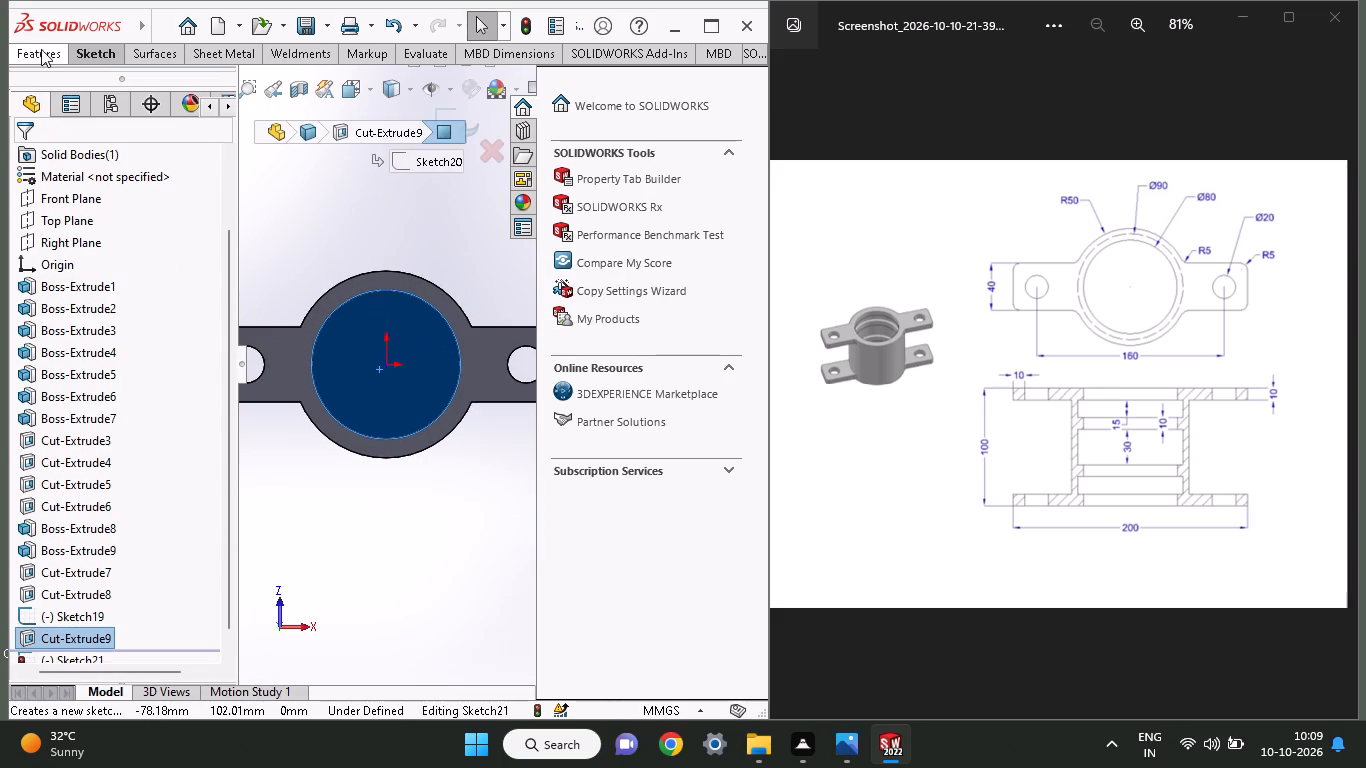
left_click(66, 53)
left_click(124, 57)
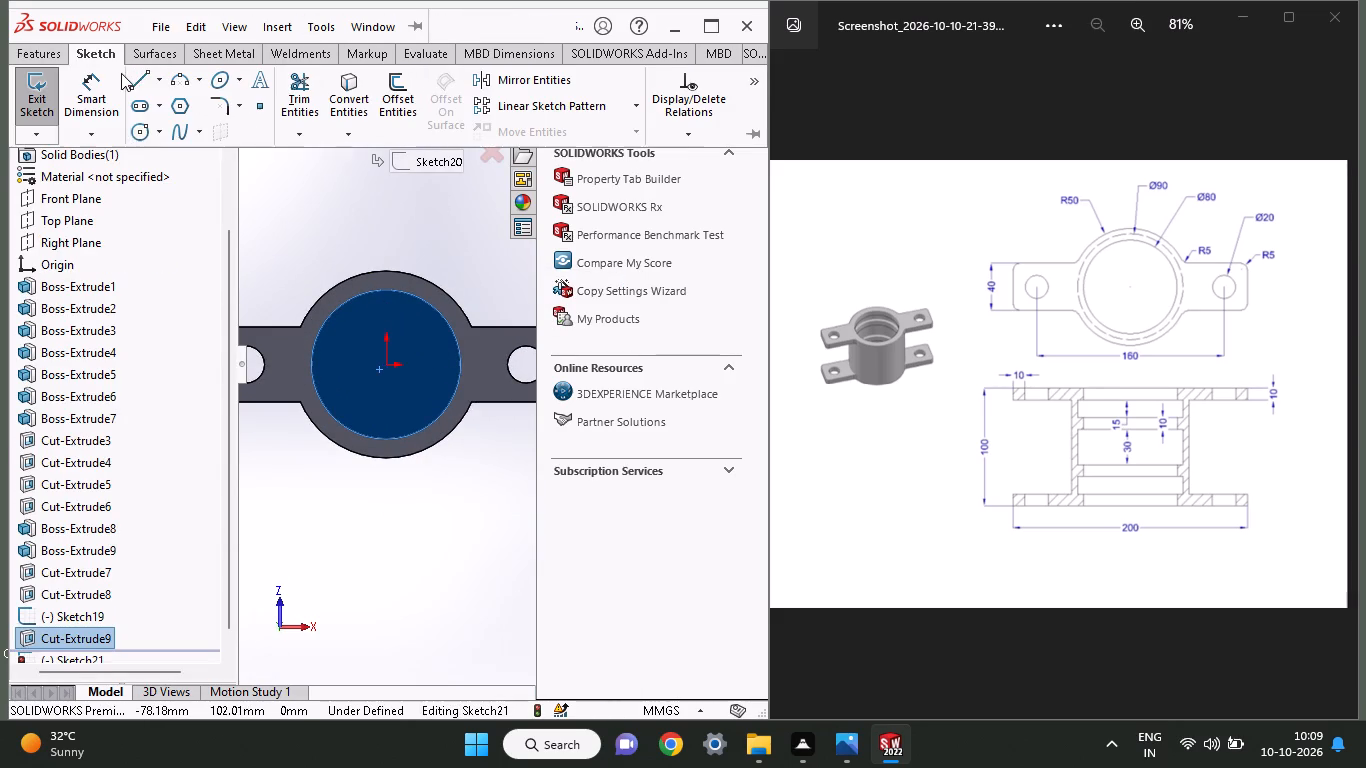
left_click(135, 127)
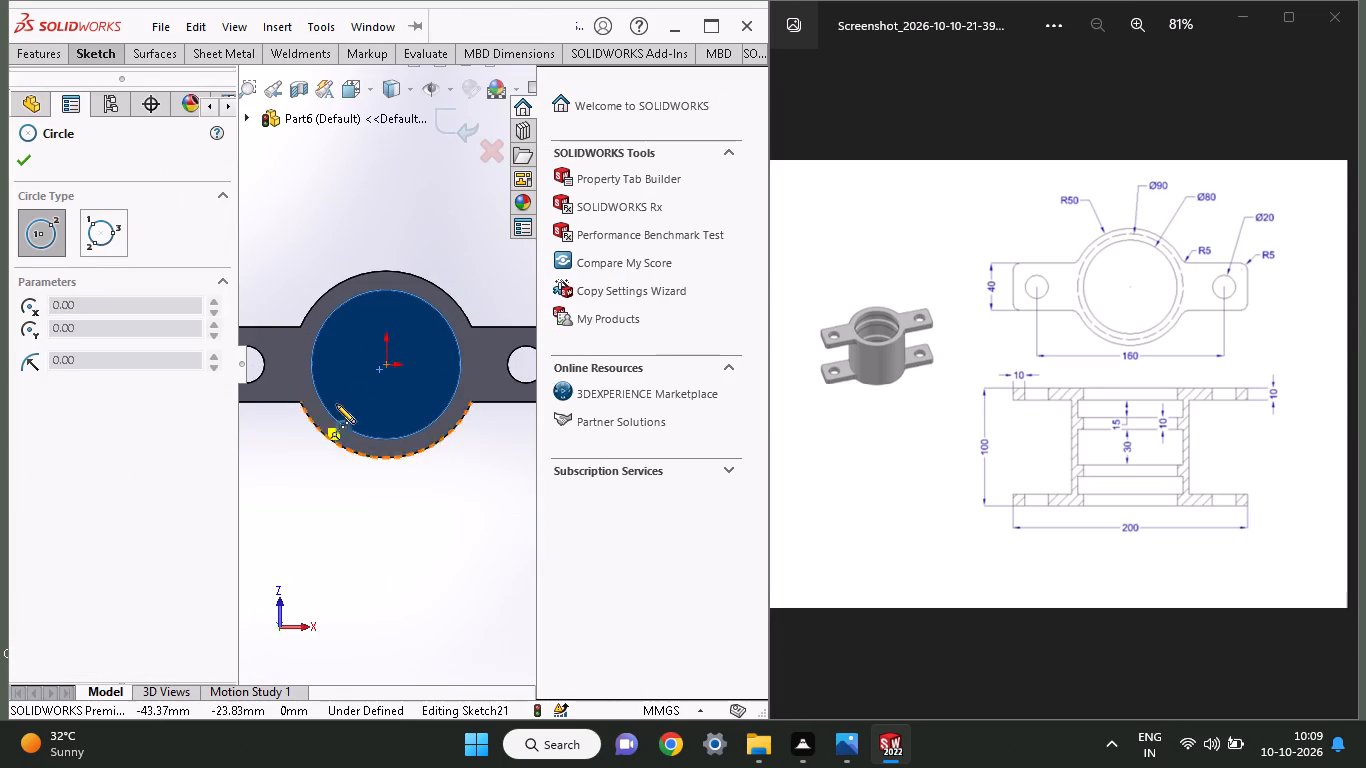
left_click(386, 363)
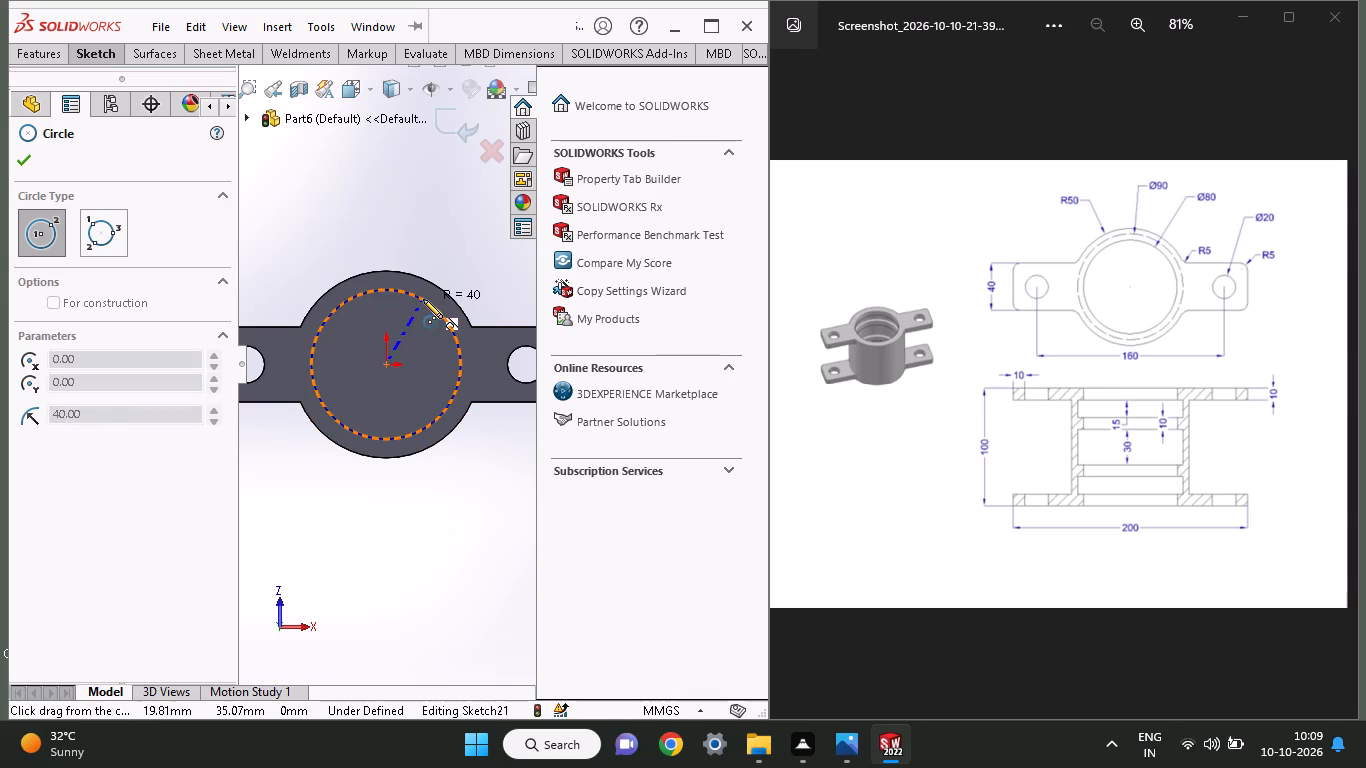
left_click(425, 293)
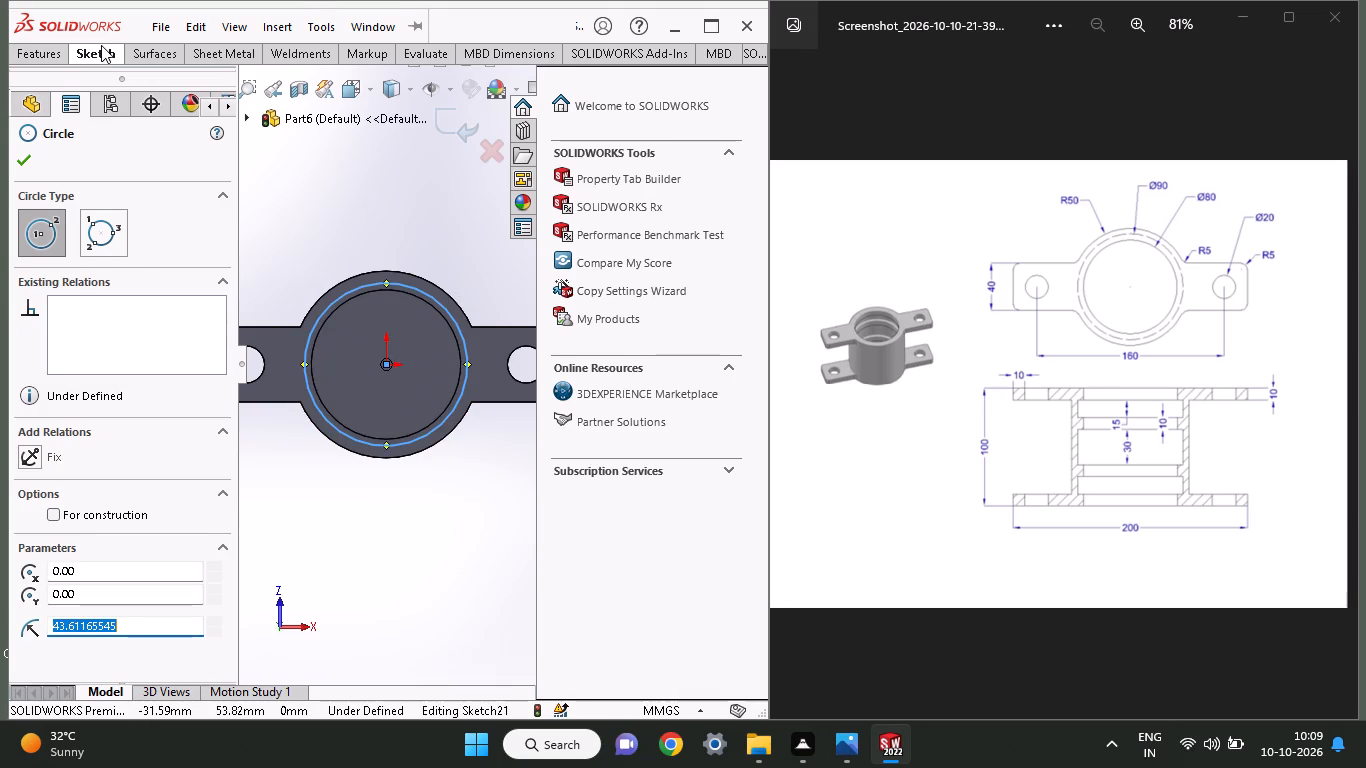
left_click(101, 45)
left_click(77, 96)
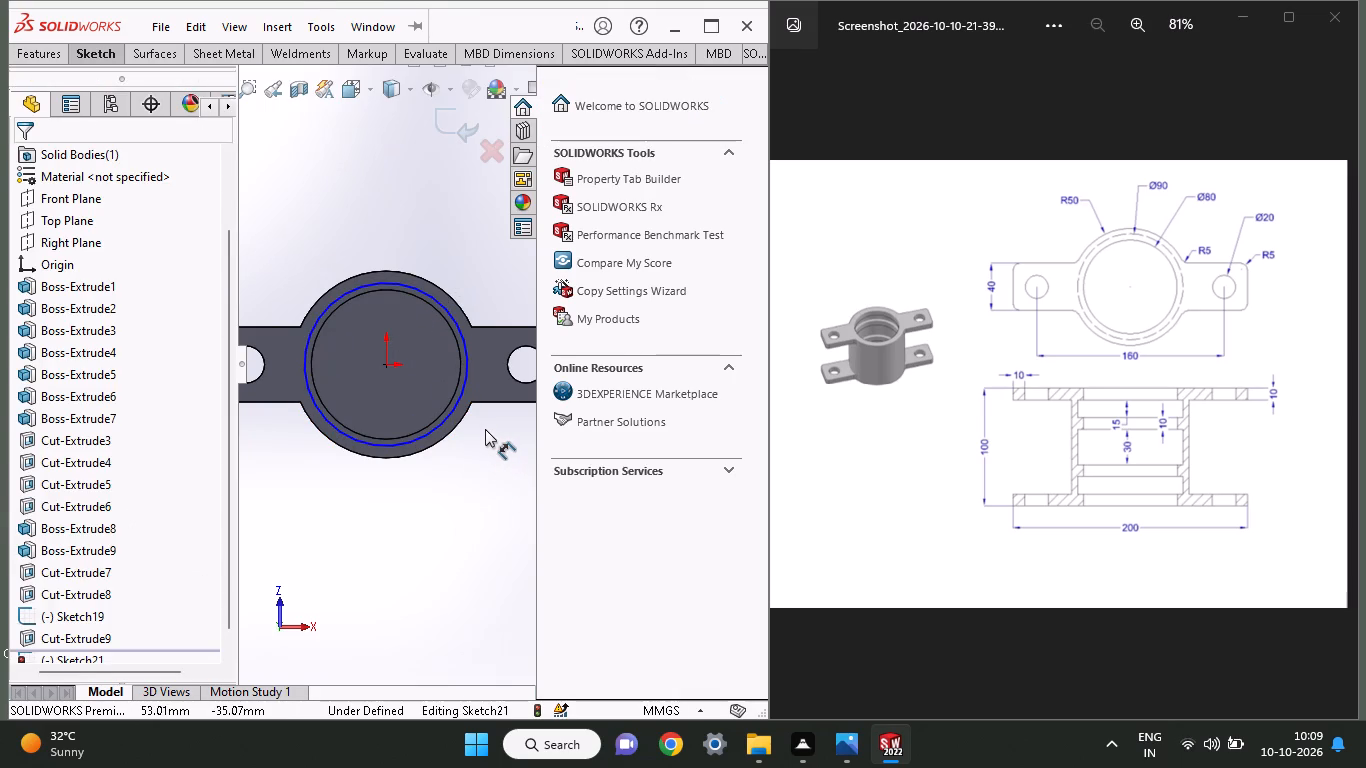
left_click(461, 336)
left_click(457, 212)
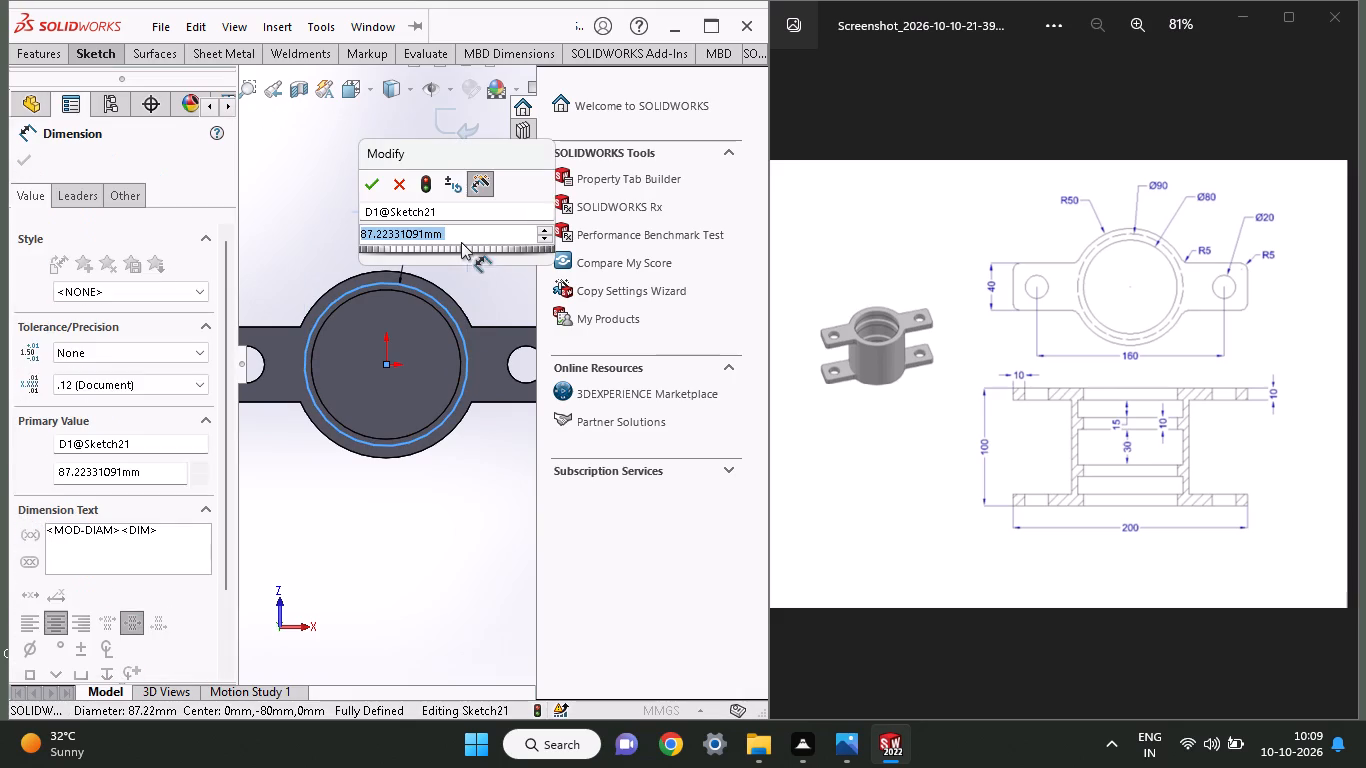
key("9")
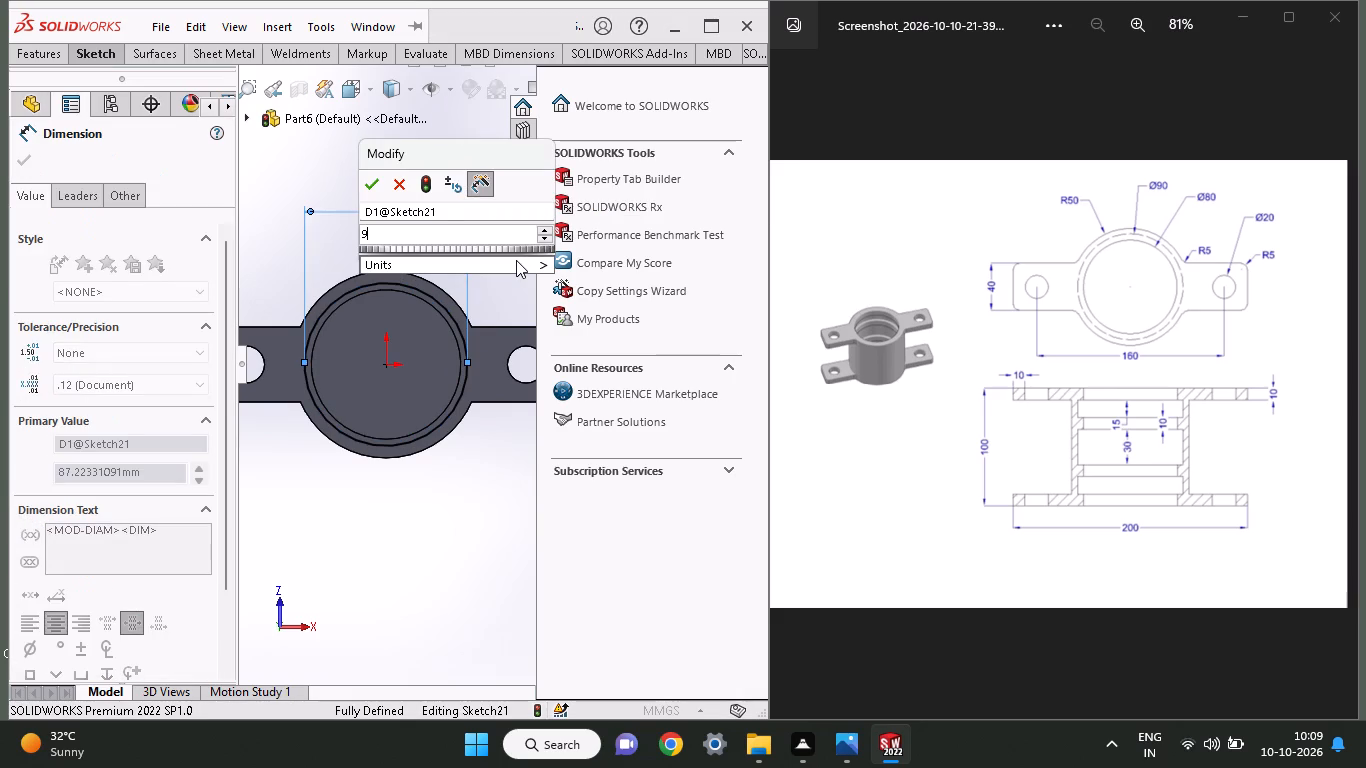
key("0")
key("Return")
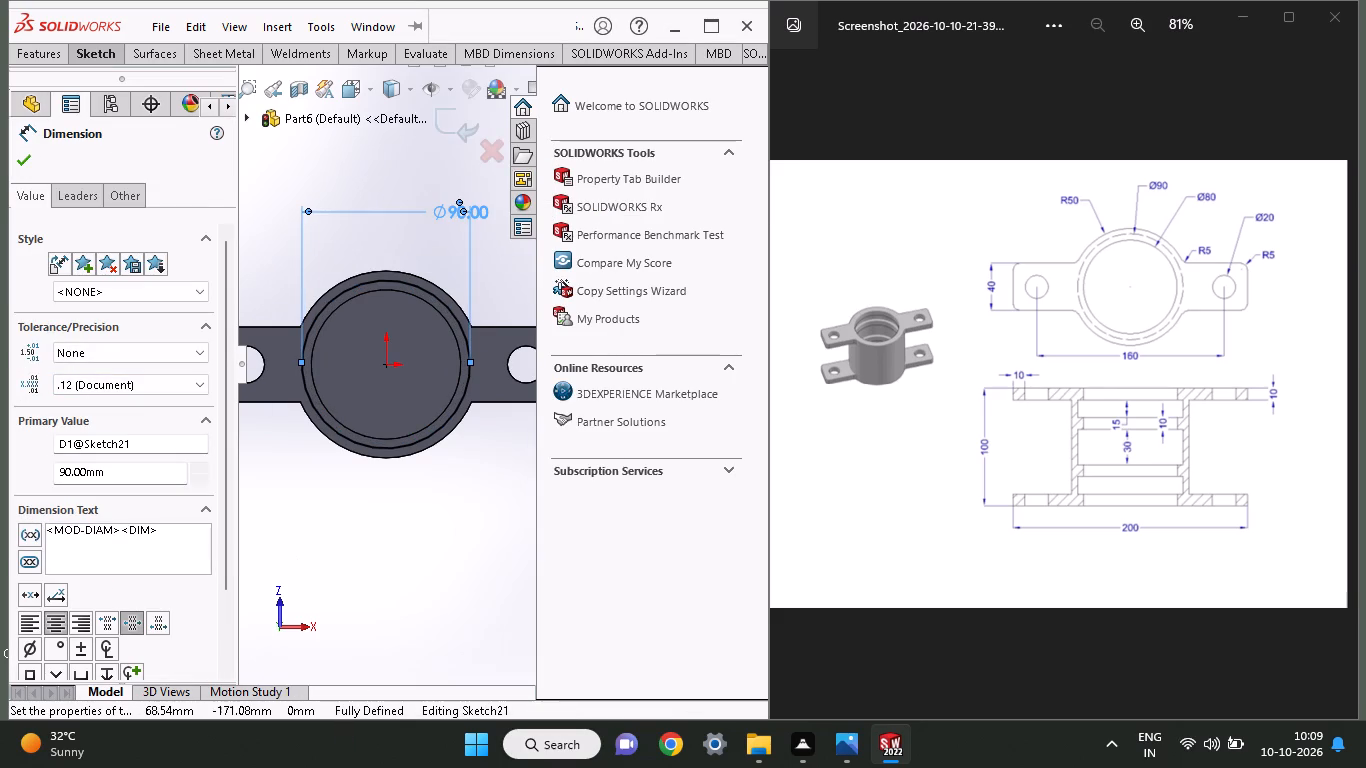
Cut-extrude the 90 mm circle blind 15 mm deeper into the cylinder to form the internal groove.
left_click(41, 55)
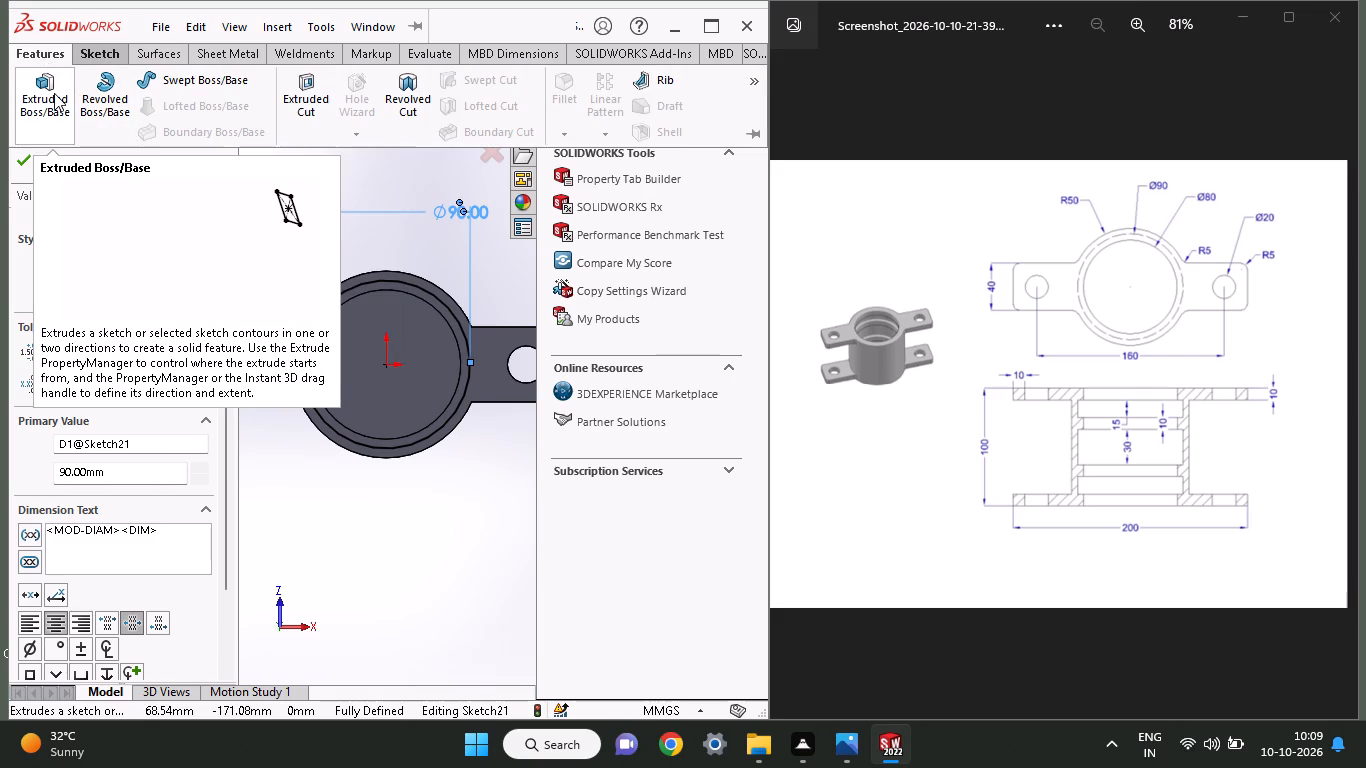
left_click(295, 101)
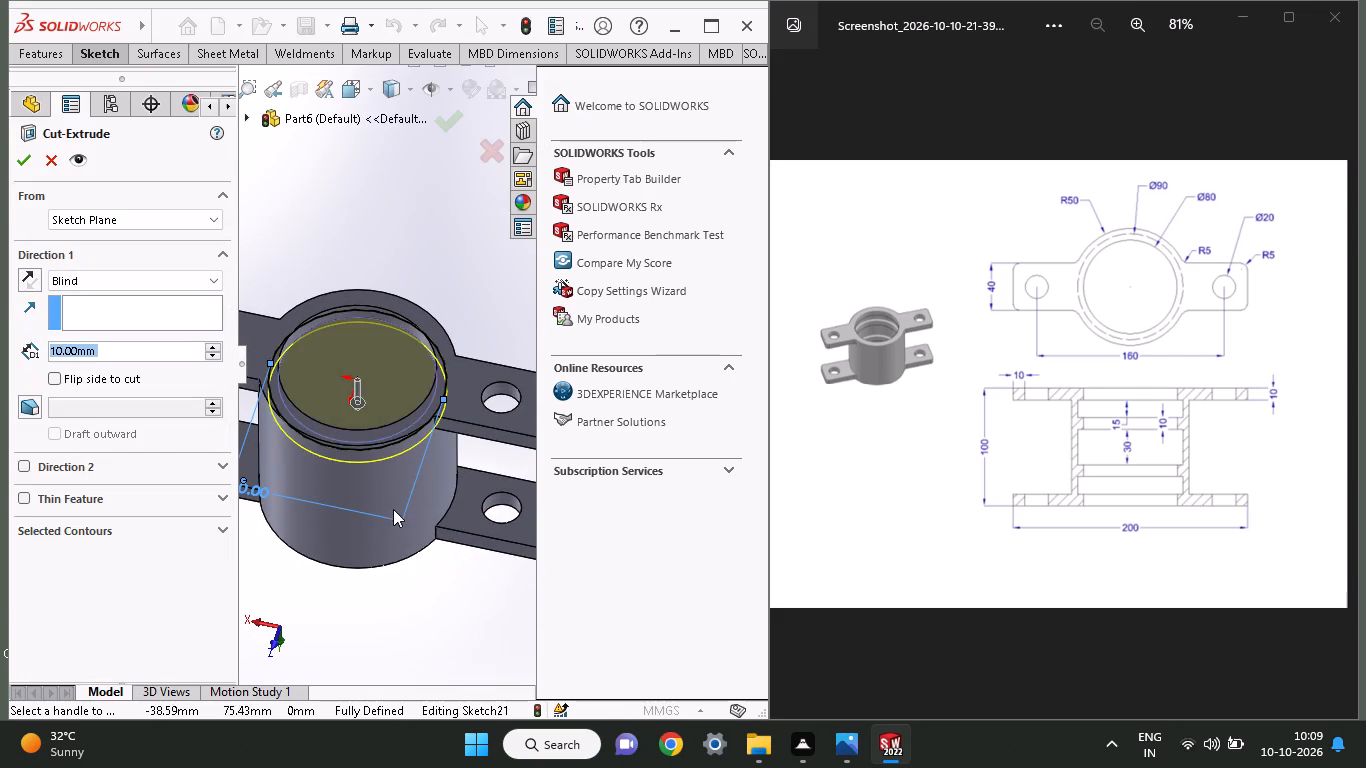
middle_click_drag(393, 508, 398, 479)
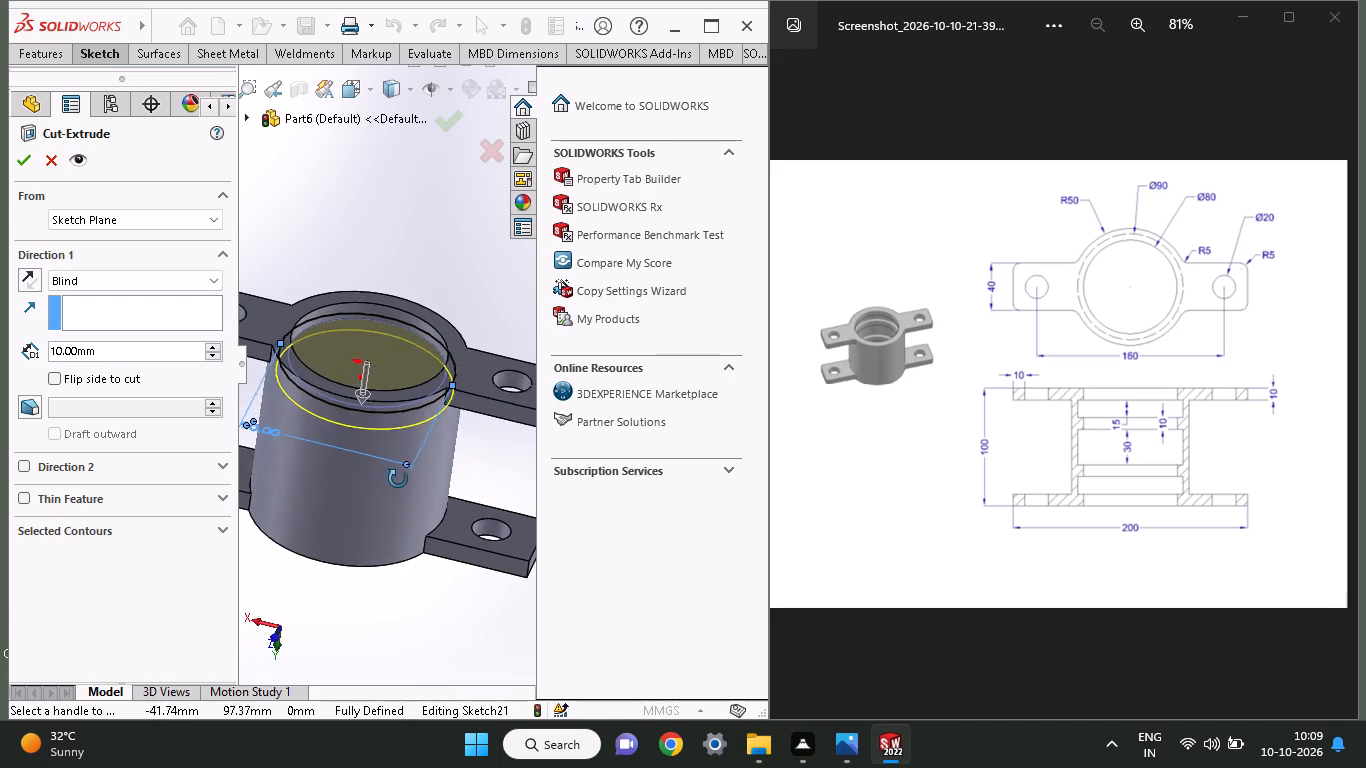
middle_click_drag(398, 479, 362, 479)
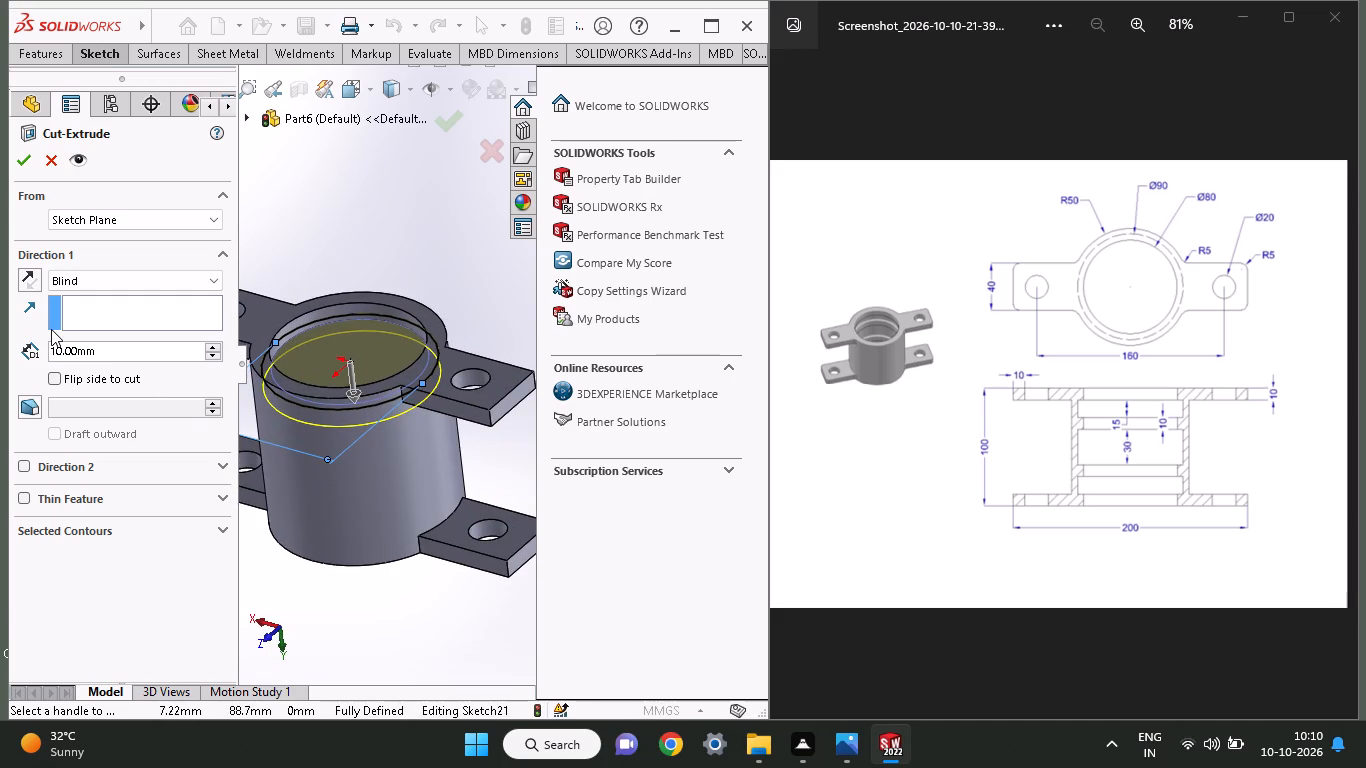
key("1")
left_click_drag(110, 347, 30, 351)
type("15")
key("Return")
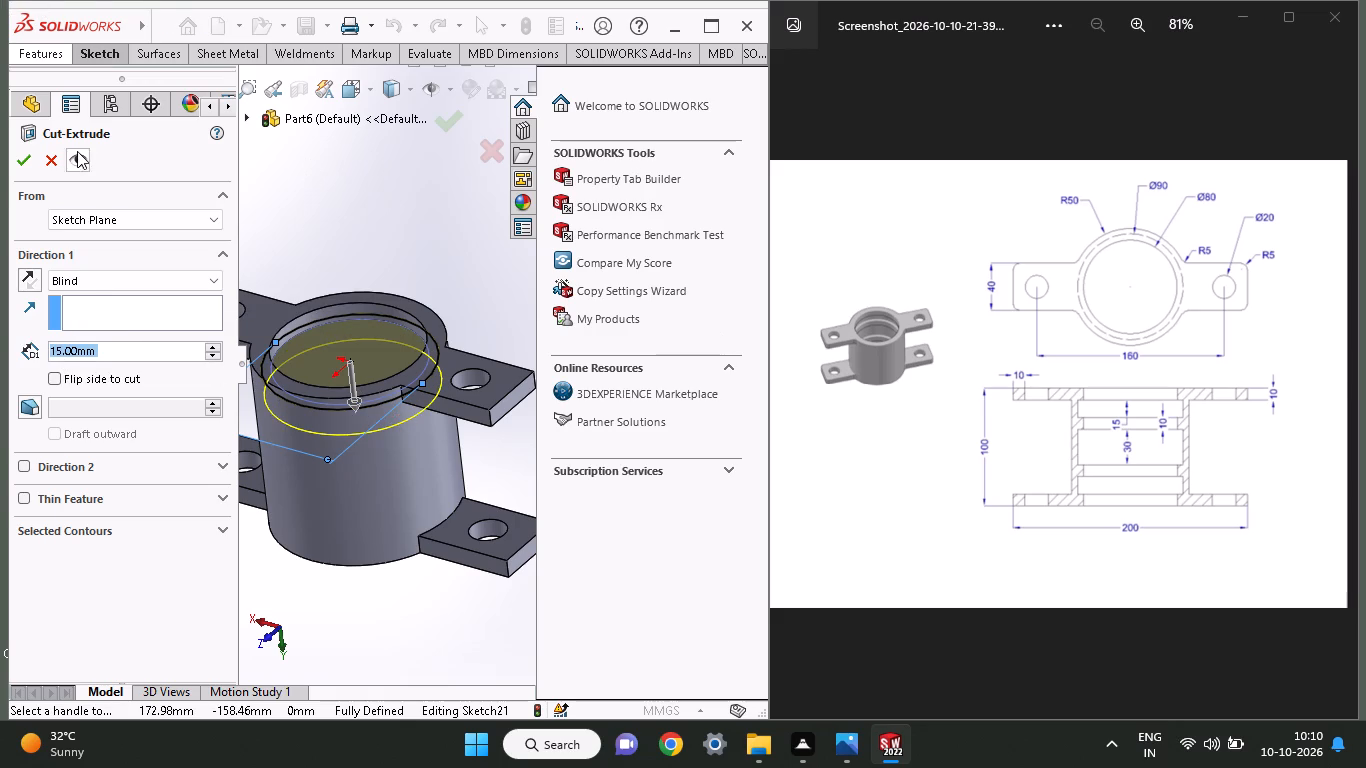
left_click(35, 152)
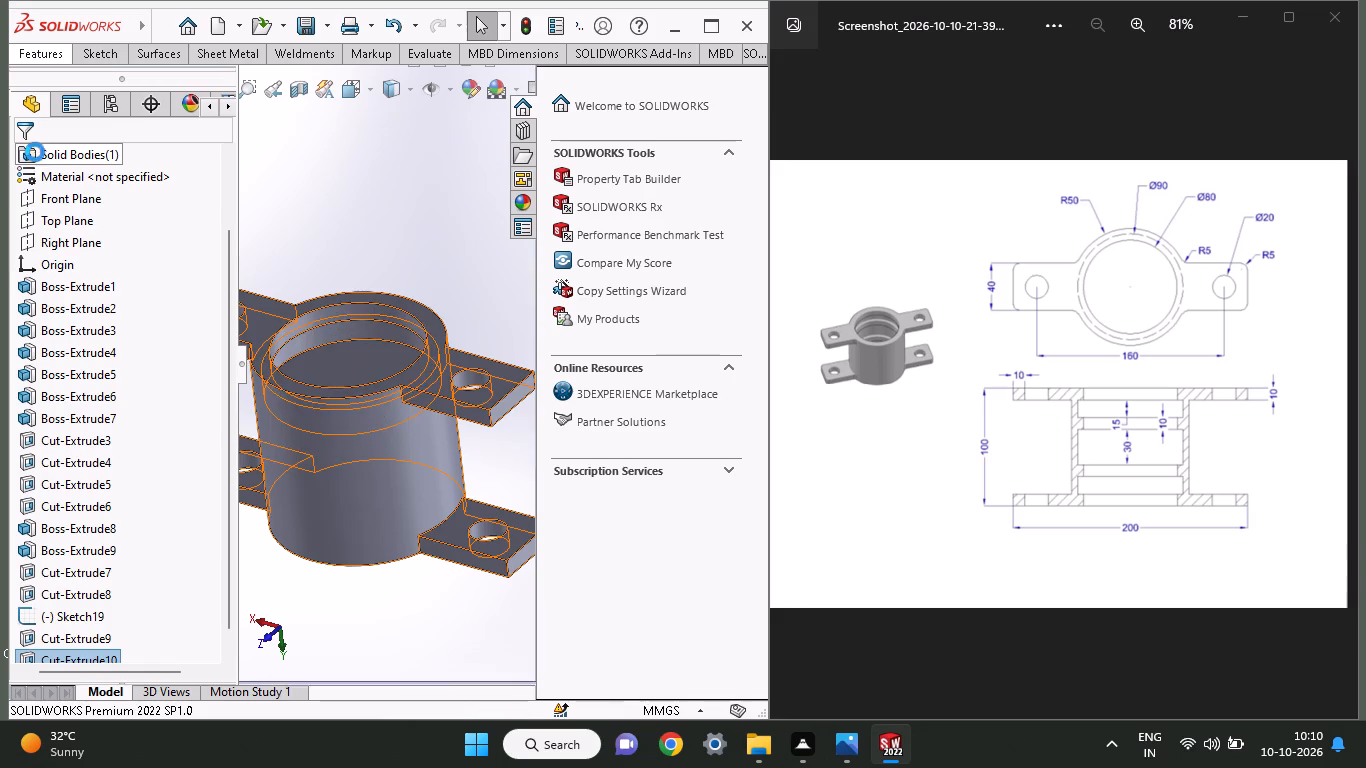
On the floor of the 90 mm groove, sketch a circle of 40 mm radius centred on the origin.
middle_click_drag(423, 254, 434, 271)
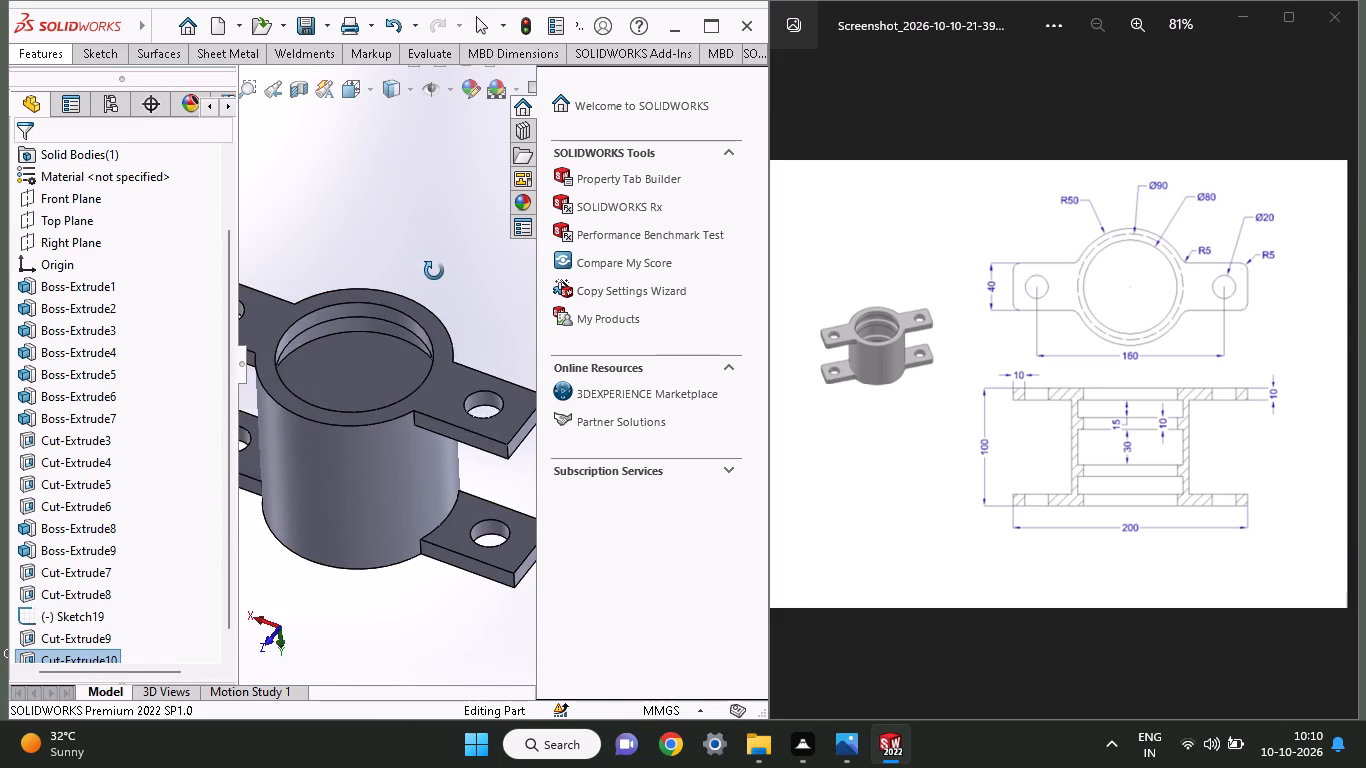
middle_click_drag(434, 271, 485, 269)
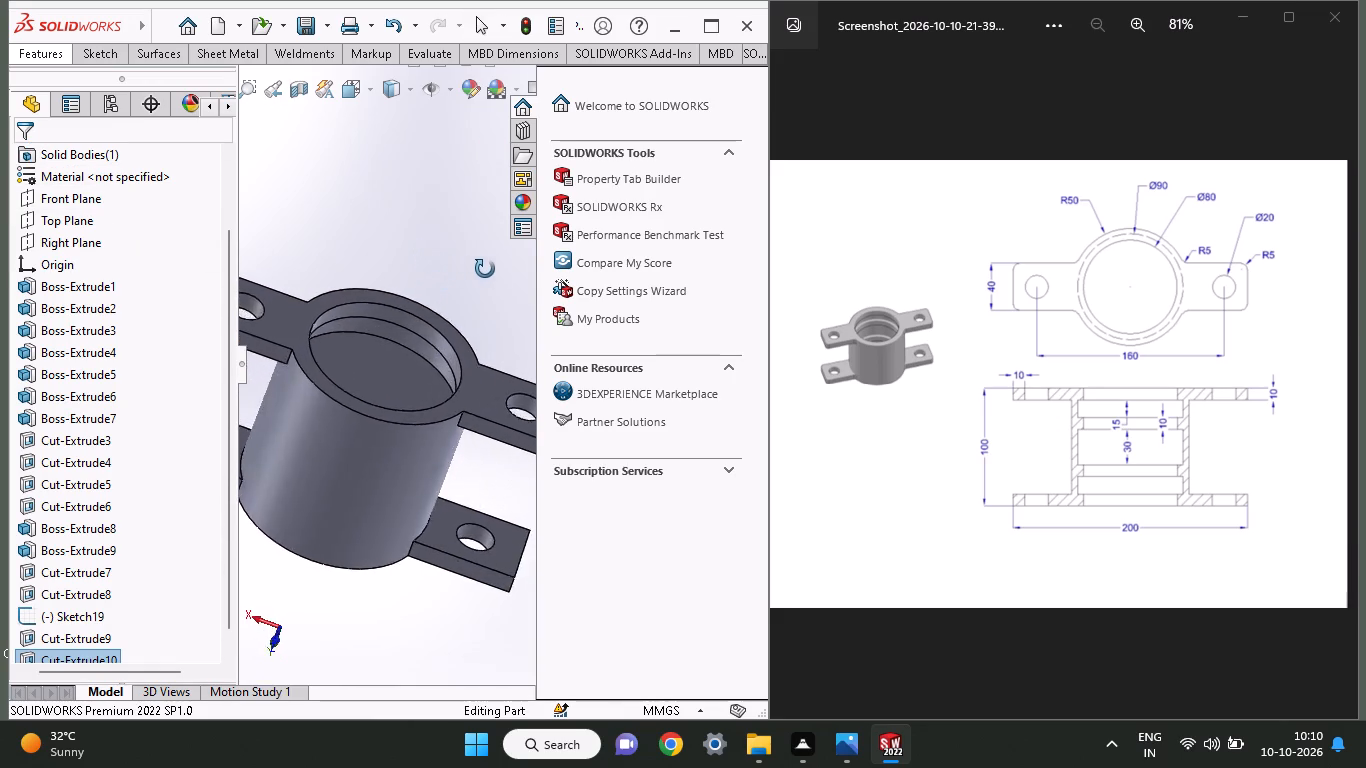
middle_click_drag(485, 269, 400, 510)
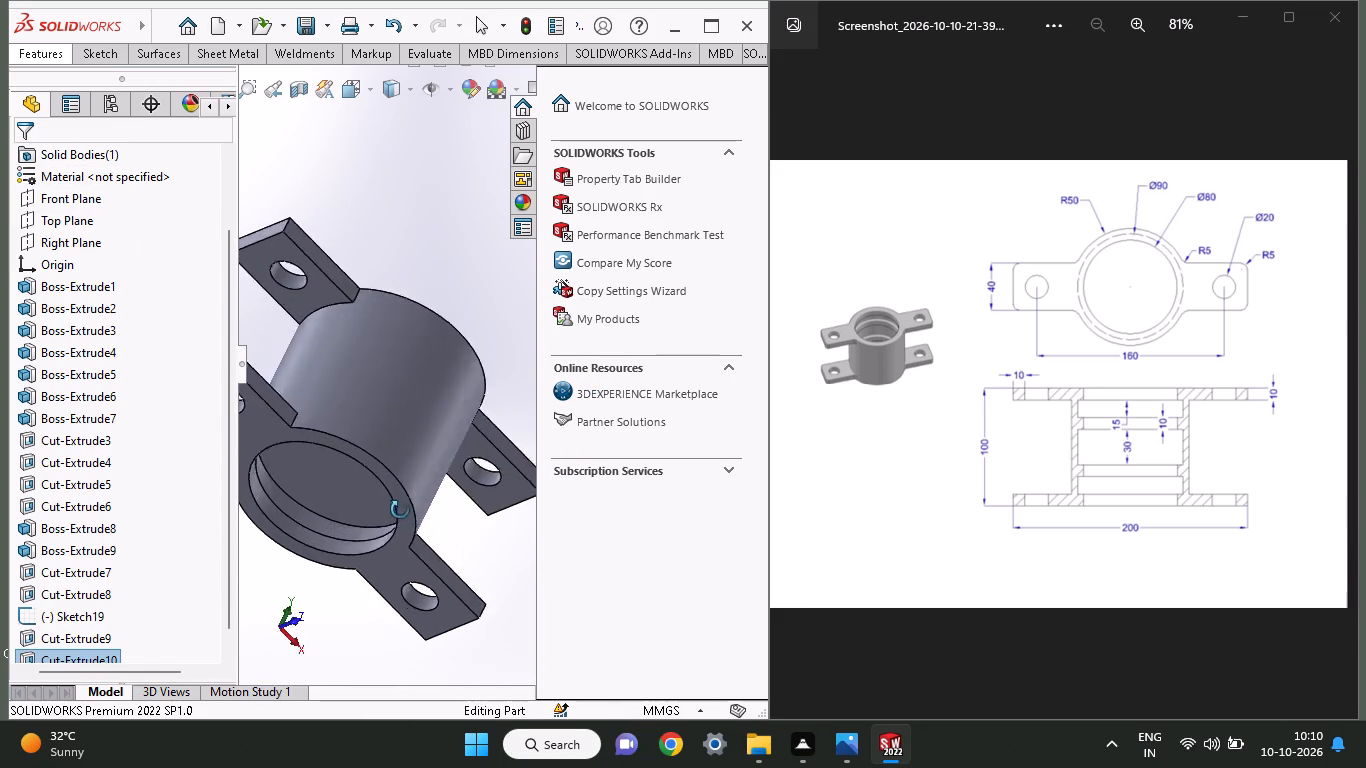
middle_click_drag(400, 510, 457, 378)
left_click(393, 369)
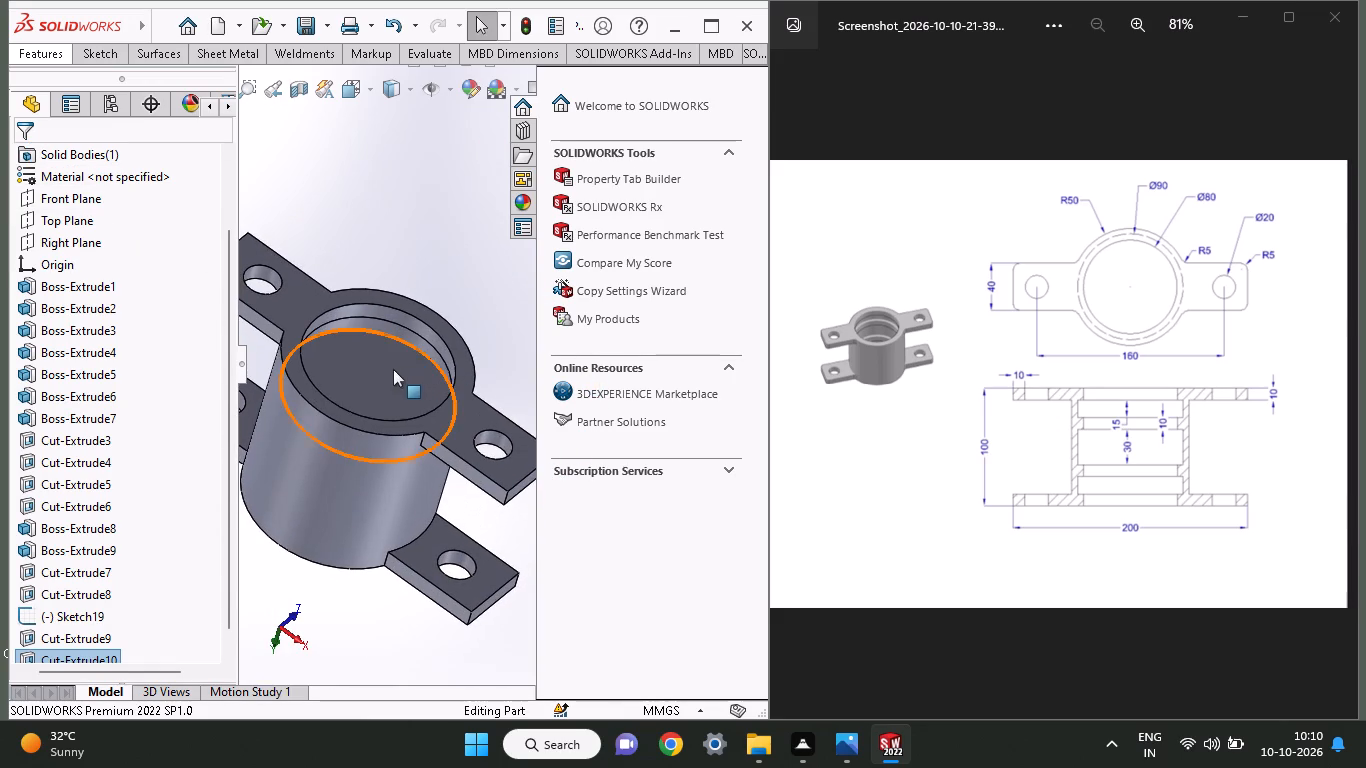
left_click(479, 309)
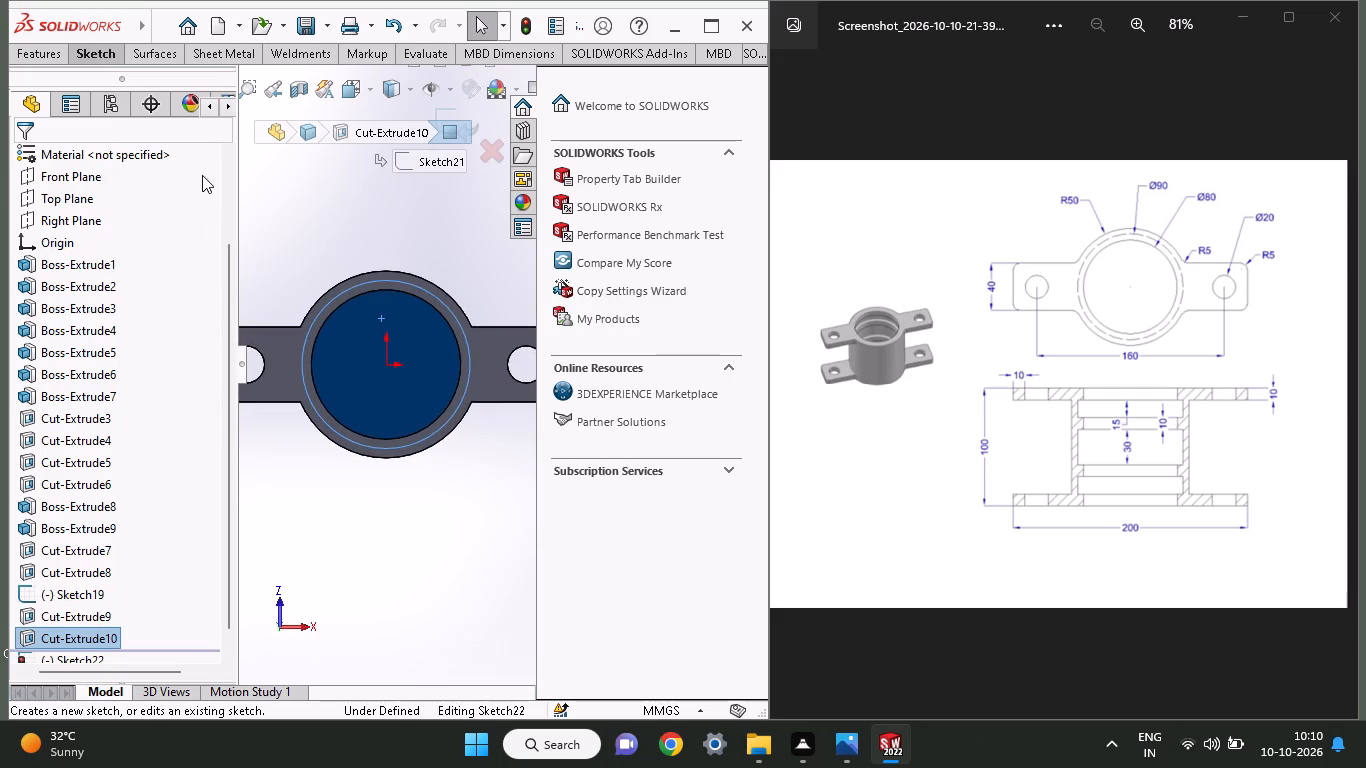
left_click(93, 54)
left_click(148, 137)
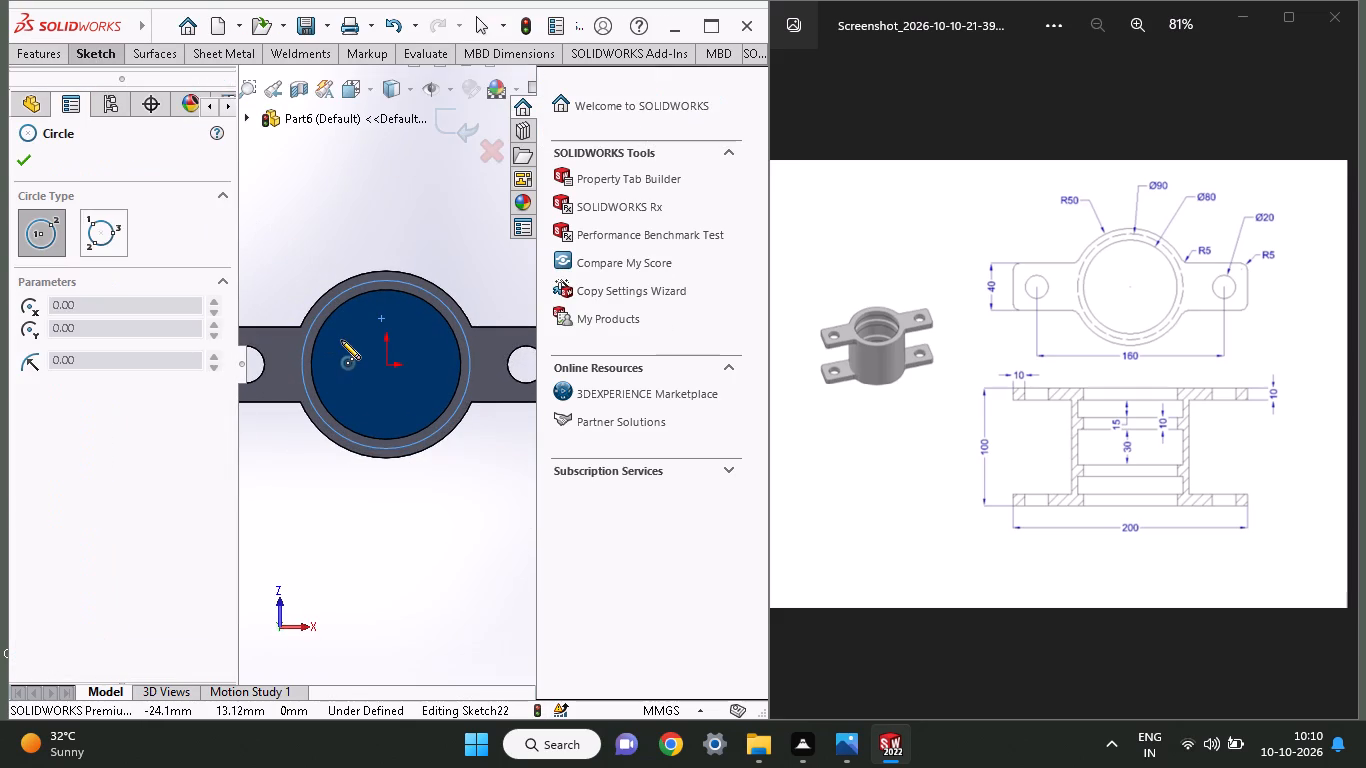
left_click(387, 365)
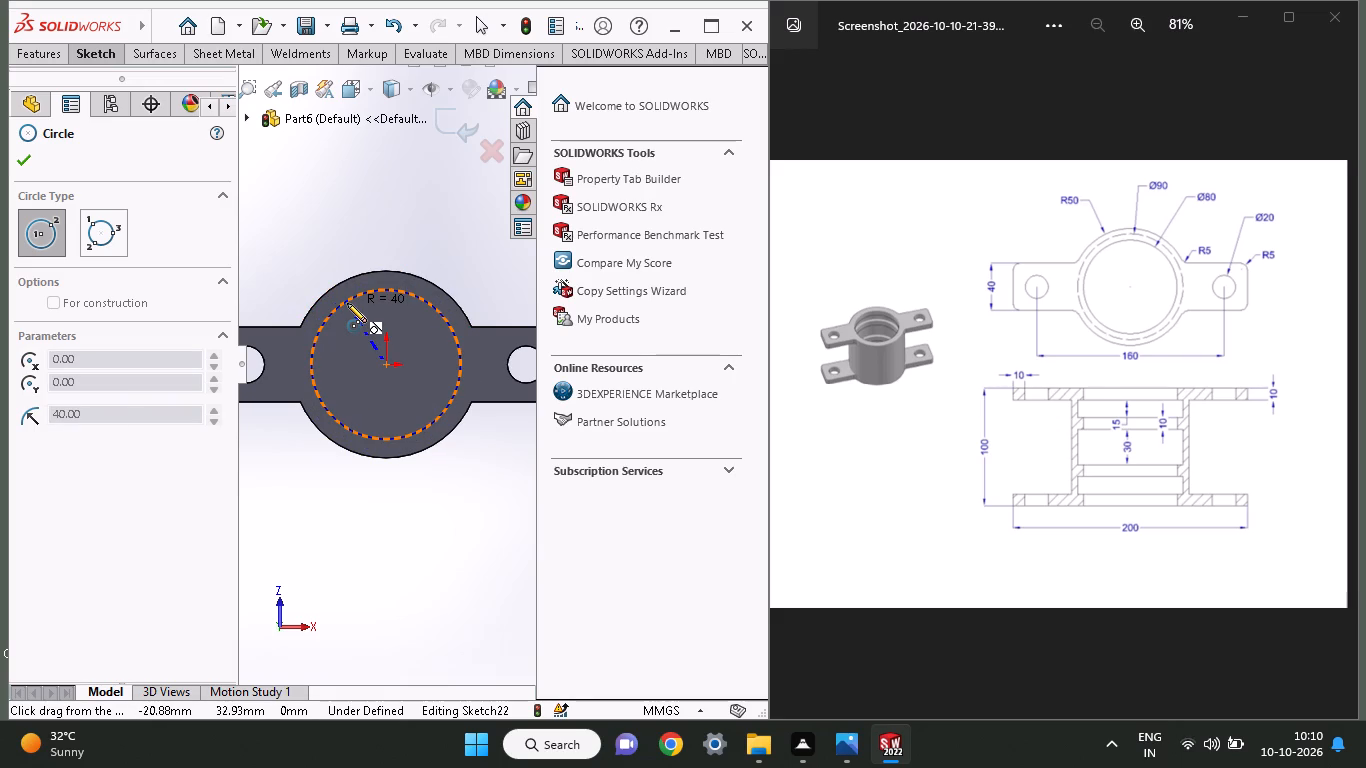
left_click(347, 303)
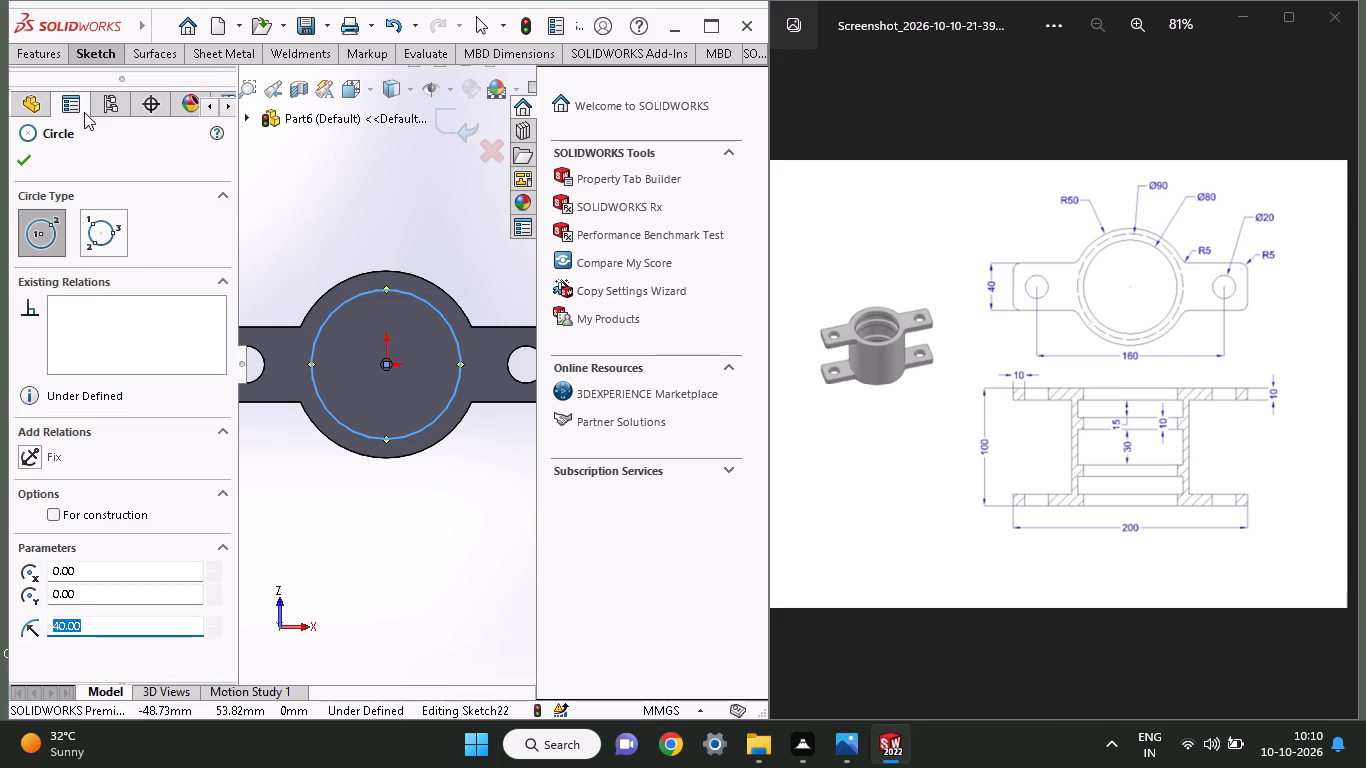
Cut-extrude the 40 mm radius circle blind 10 mm deeper into the cylinder.
left_click(48, 45)
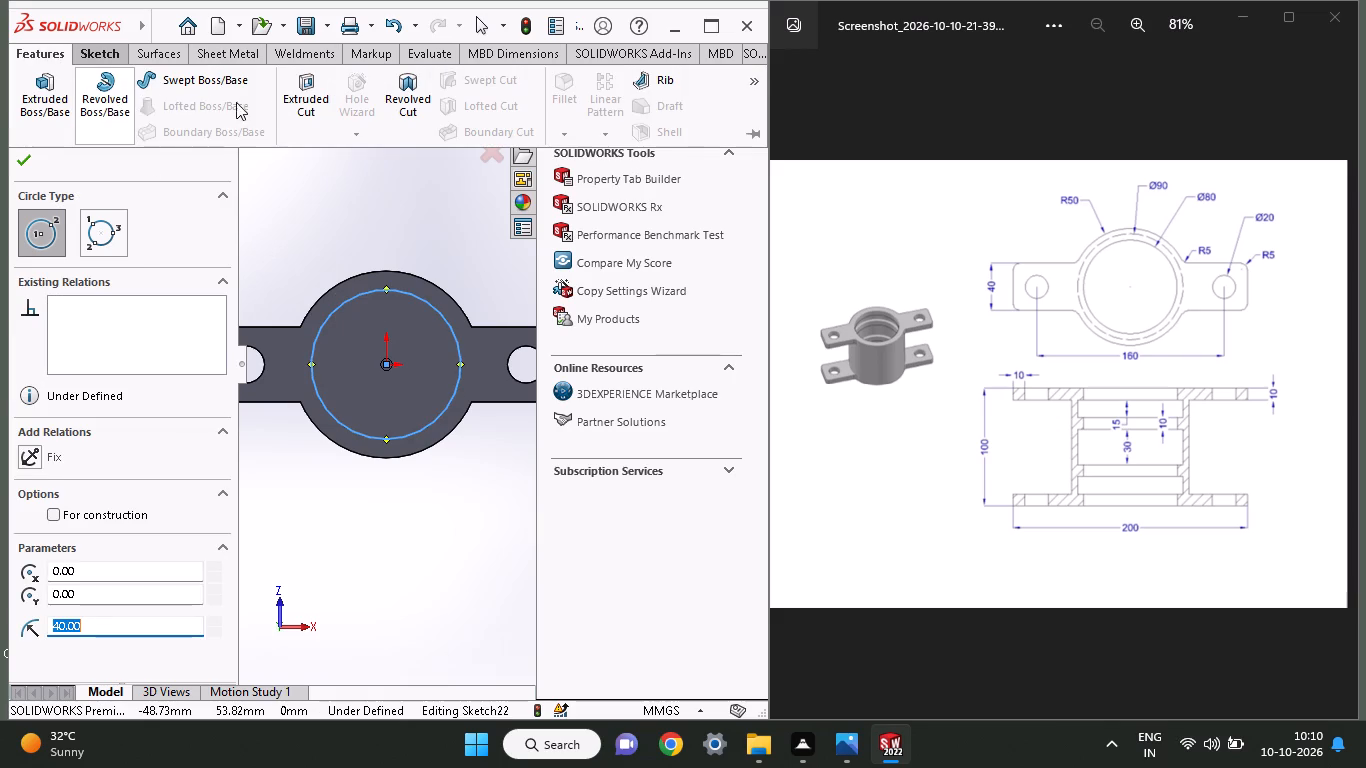
left_click(294, 103)
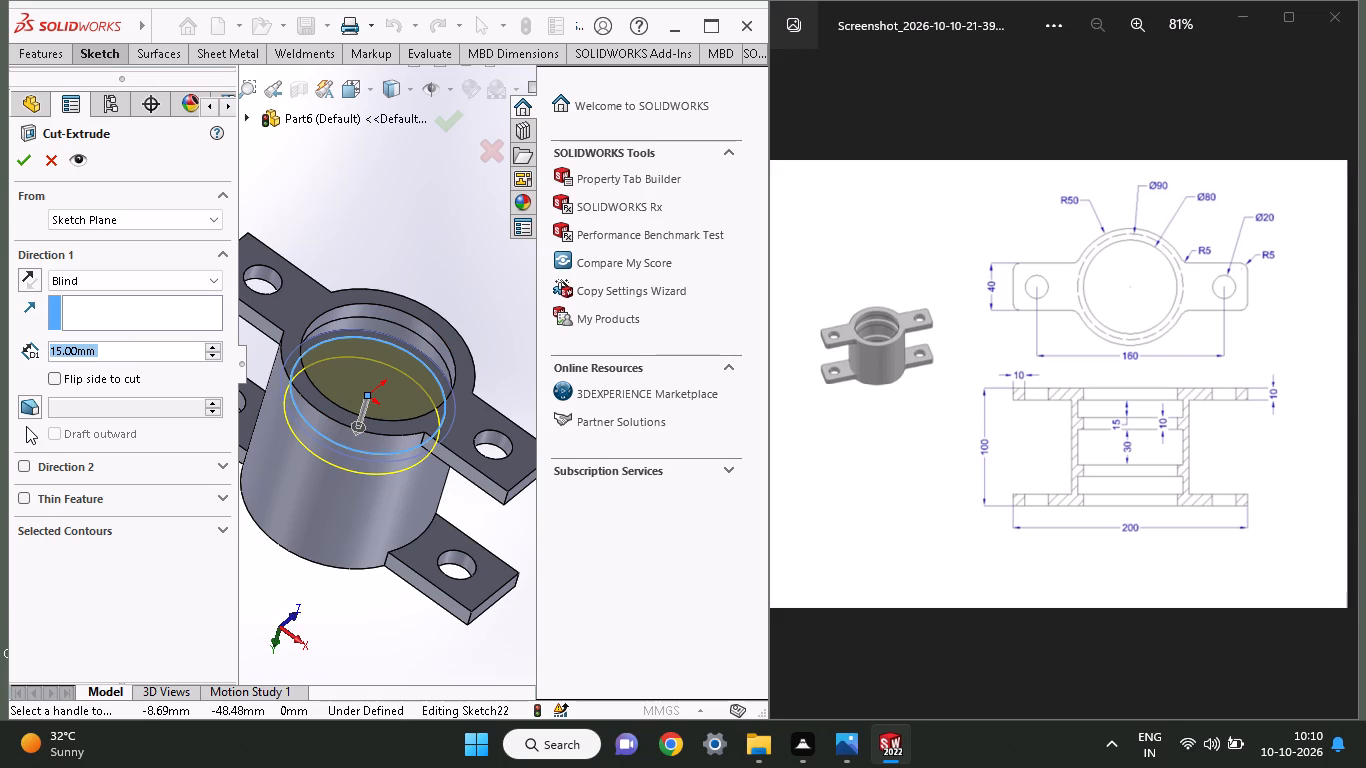
type("10")
key("Return")
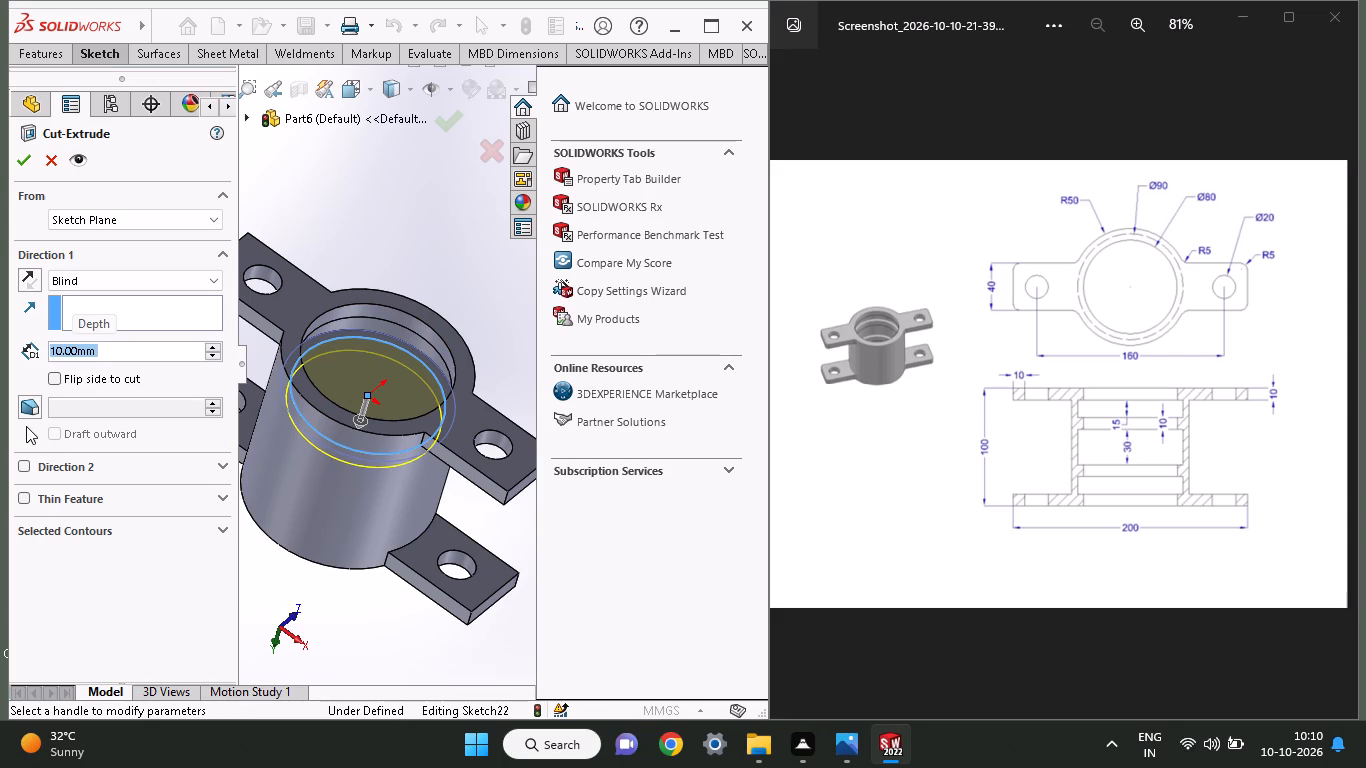
left_click(15, 153)
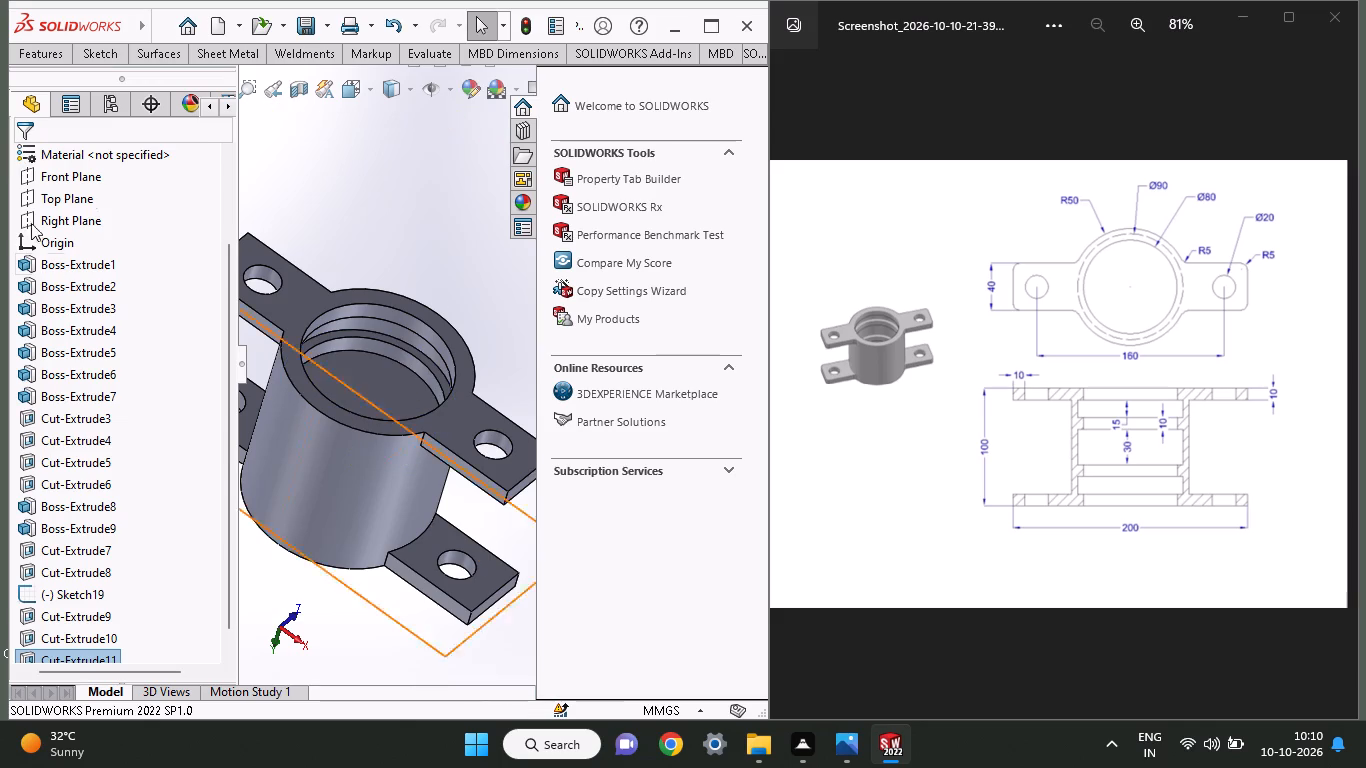
middle_click_drag(428, 317, 411, 428)
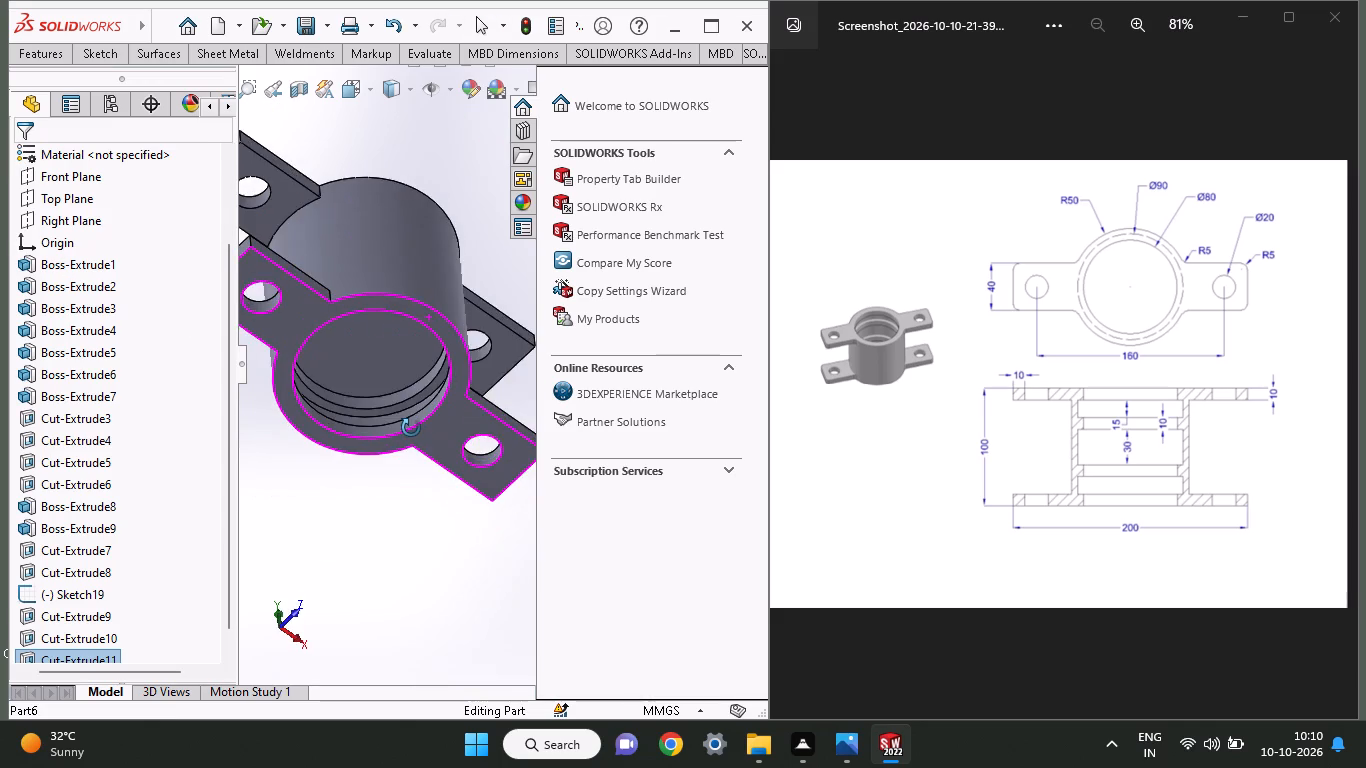
middle_click_drag(411, 428, 492, 436)
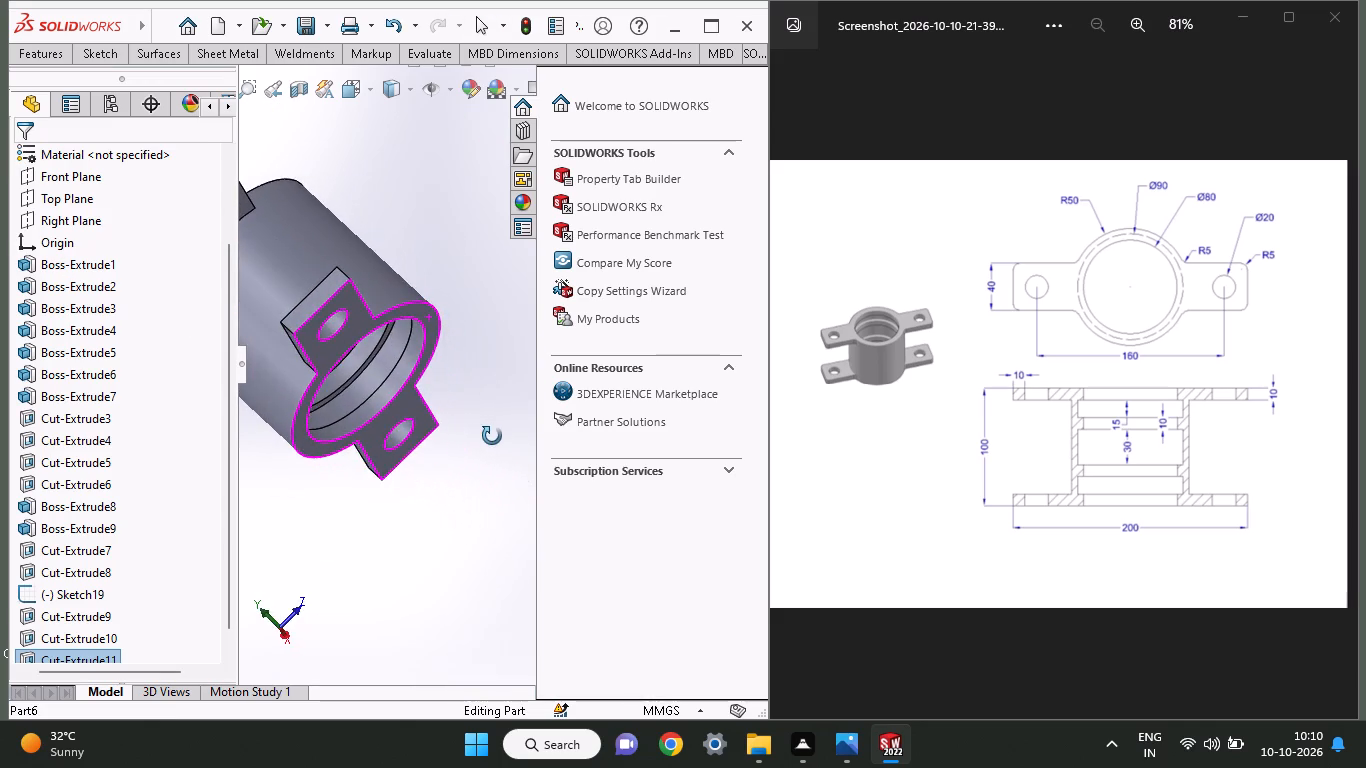
On the floor of the deepest 80 mm bore section, sketch a circle centred on the origin and set its diameter to 90 mm.
middle_click_drag(492, 436, 341, 327)
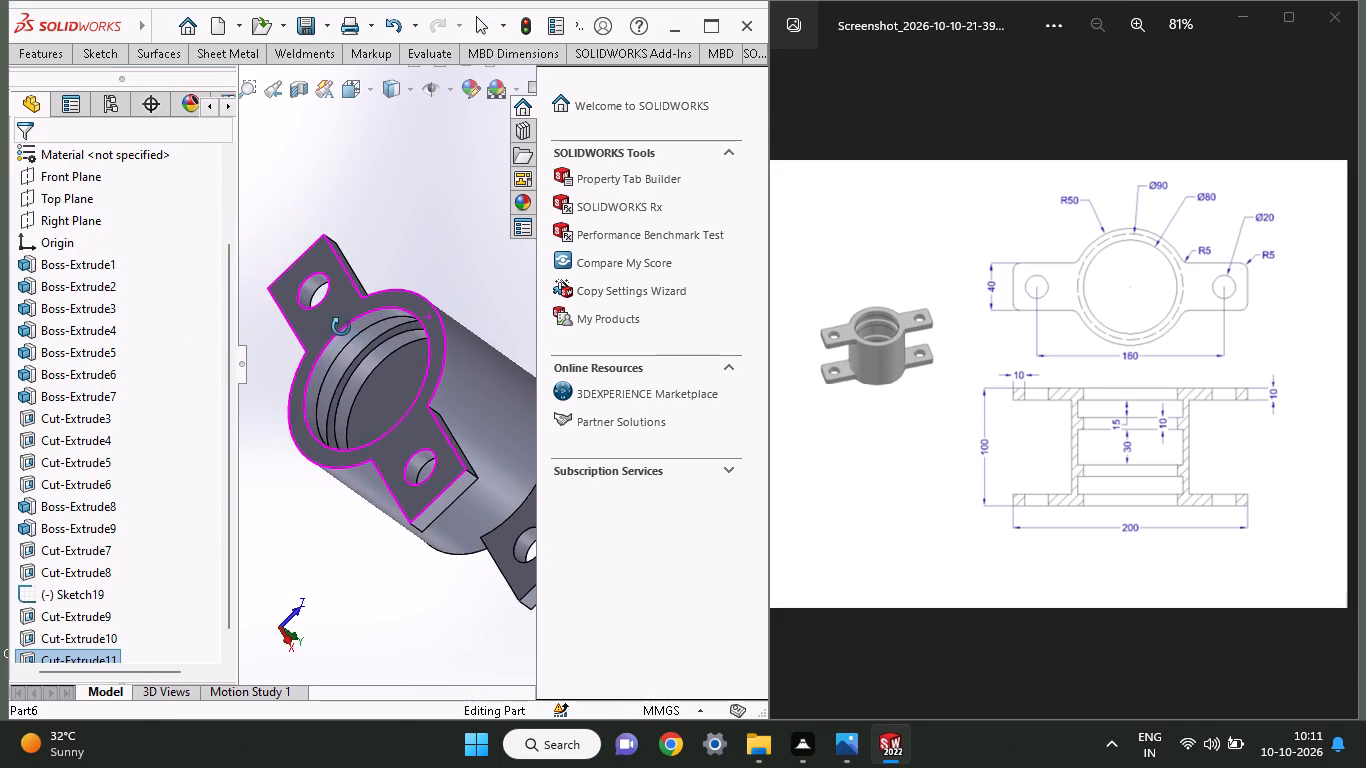
middle_click_drag(341, 327, 325, 440)
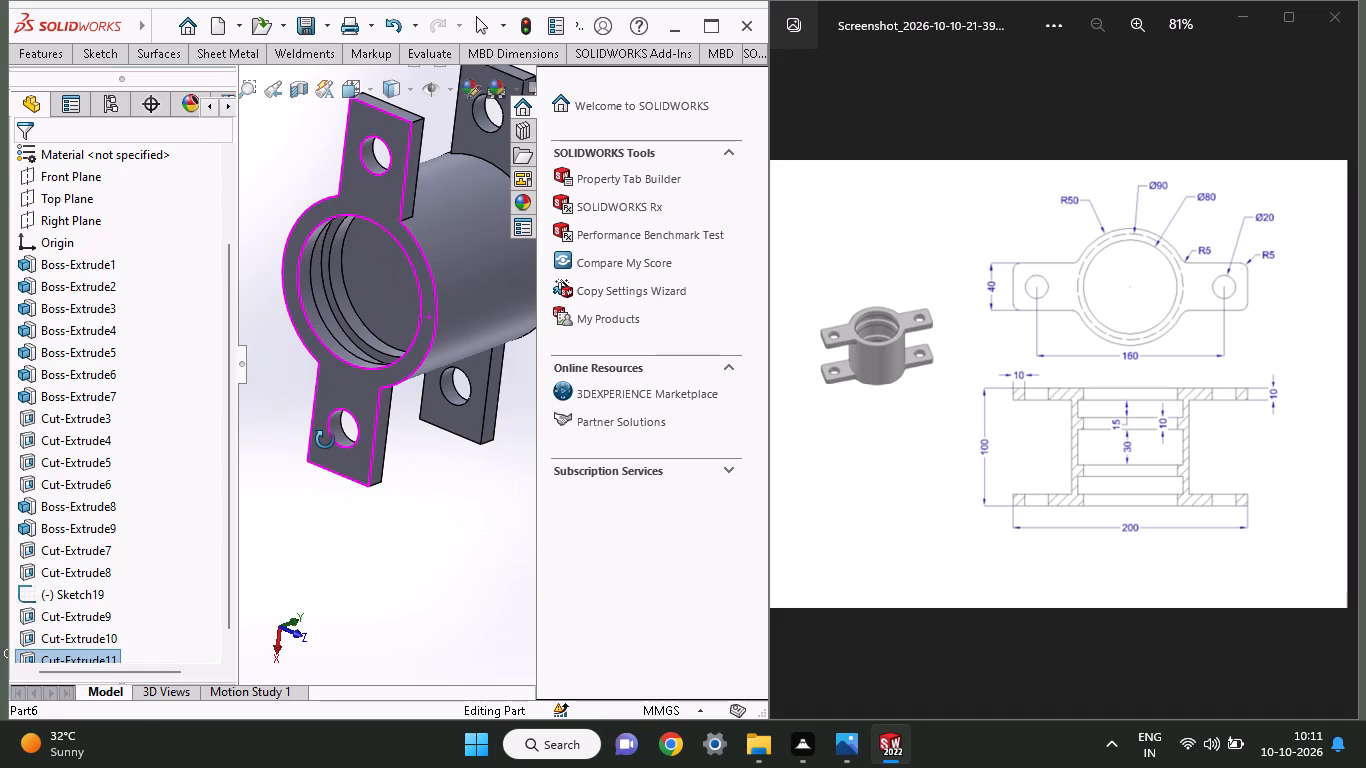
middle_click_drag(325, 440, 460, 498)
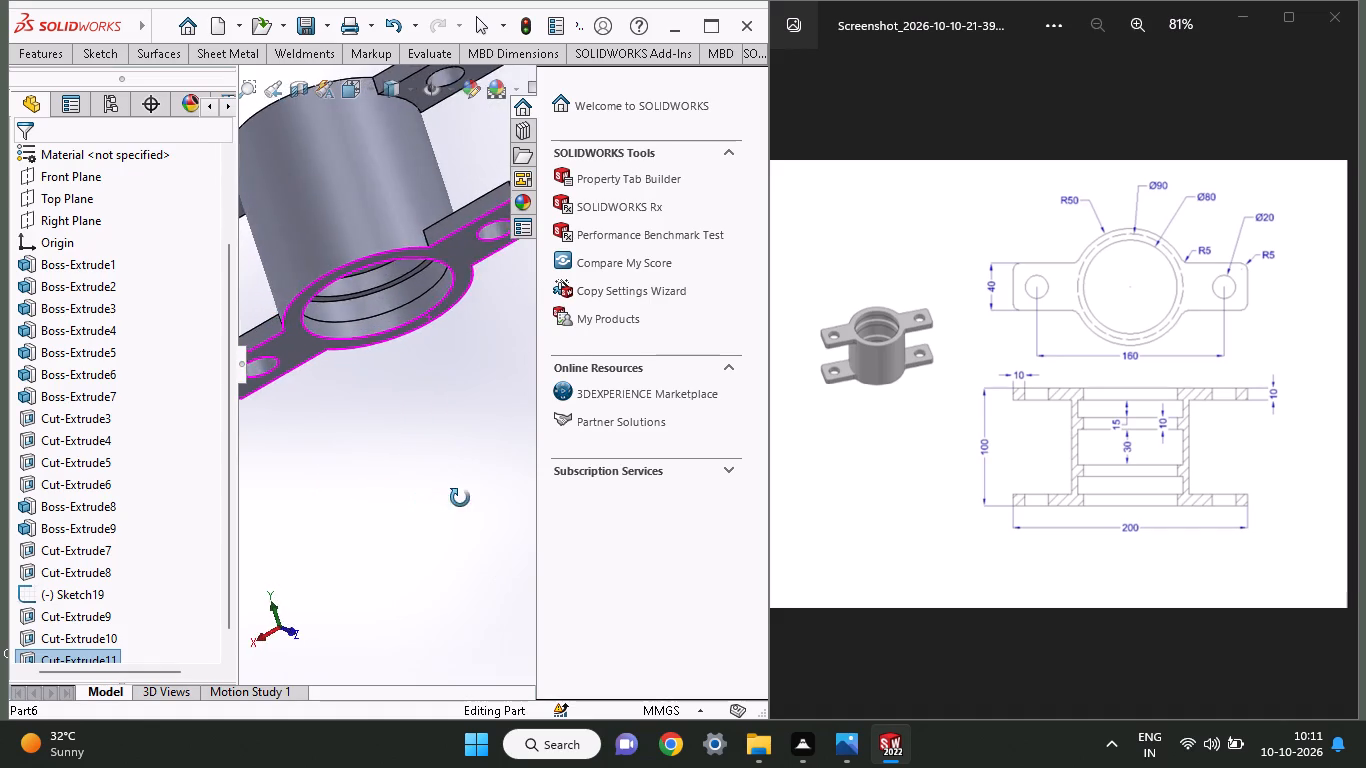
middle_click_drag(460, 498, 488, 330)
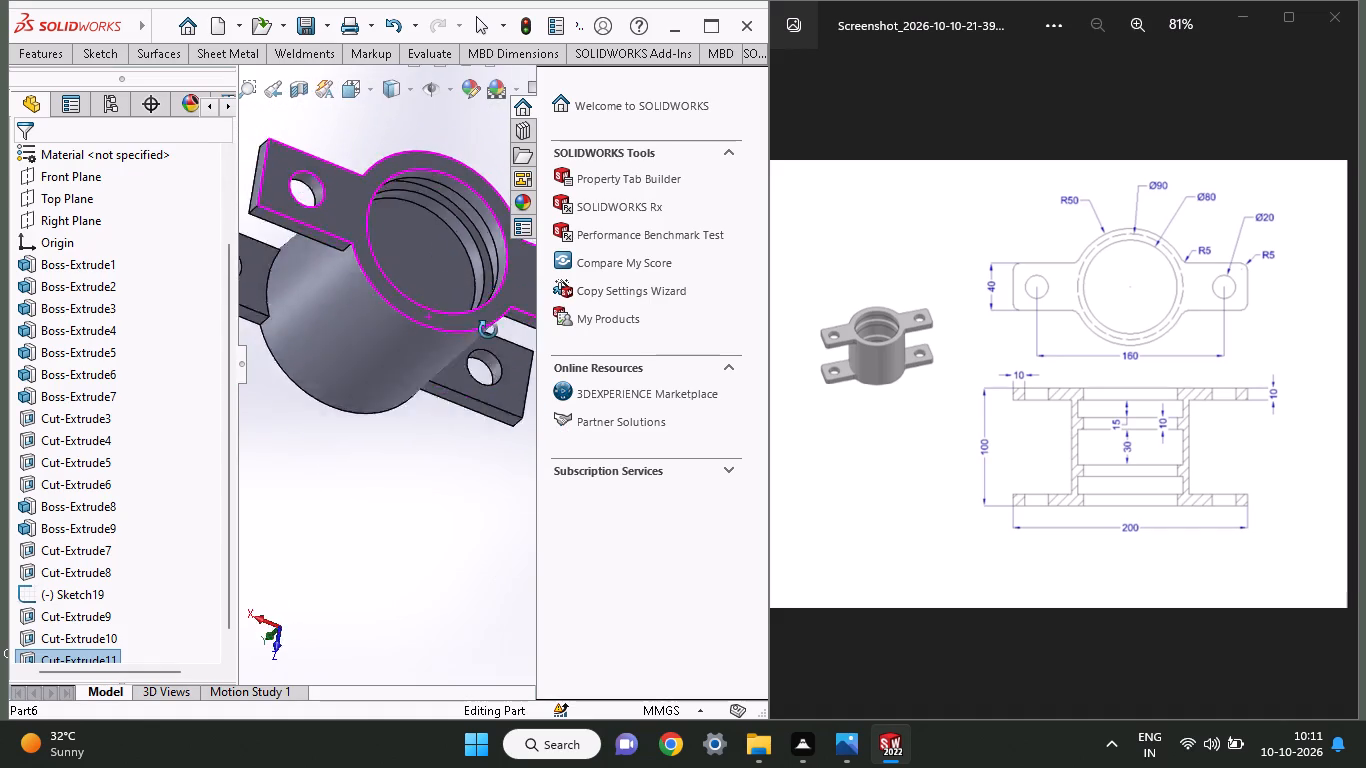
middle_click_drag(488, 330, 465, 334)
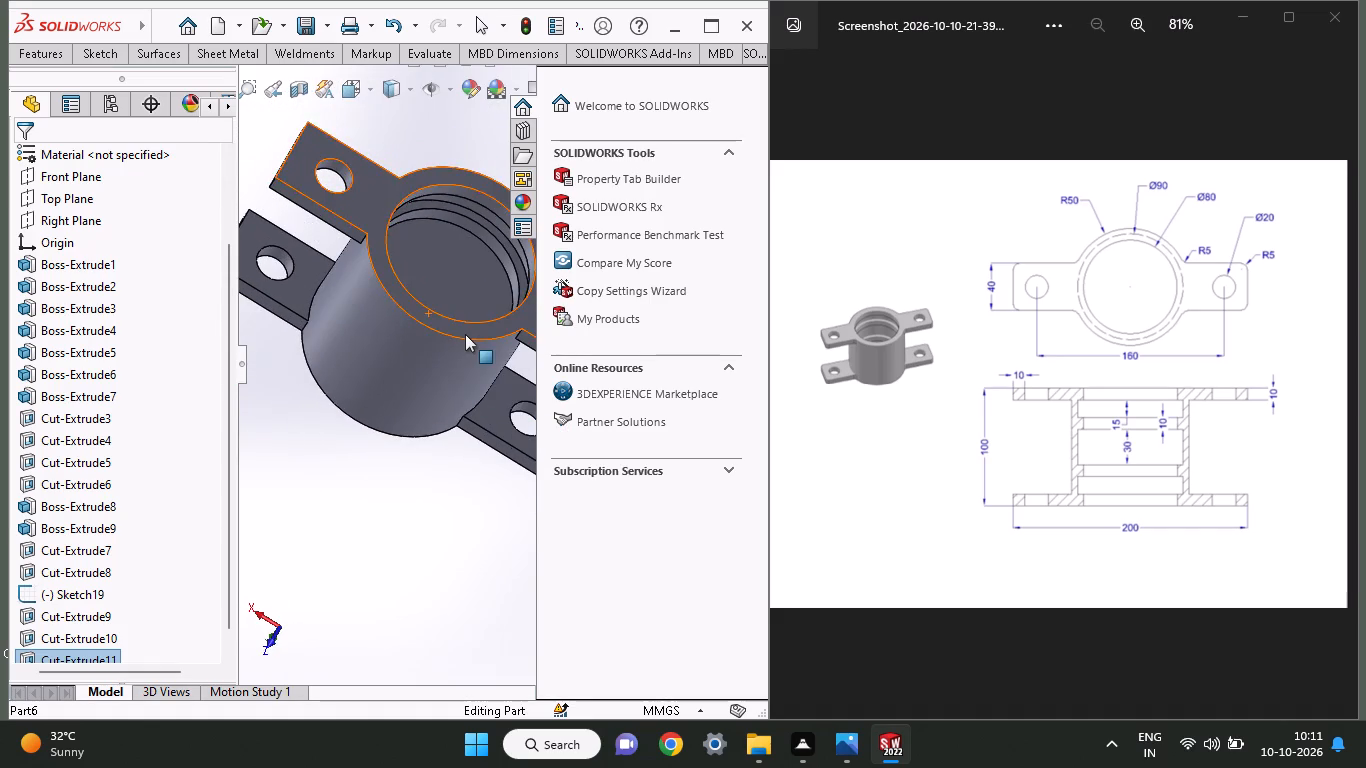
scroll(465, 334, "up", 1)
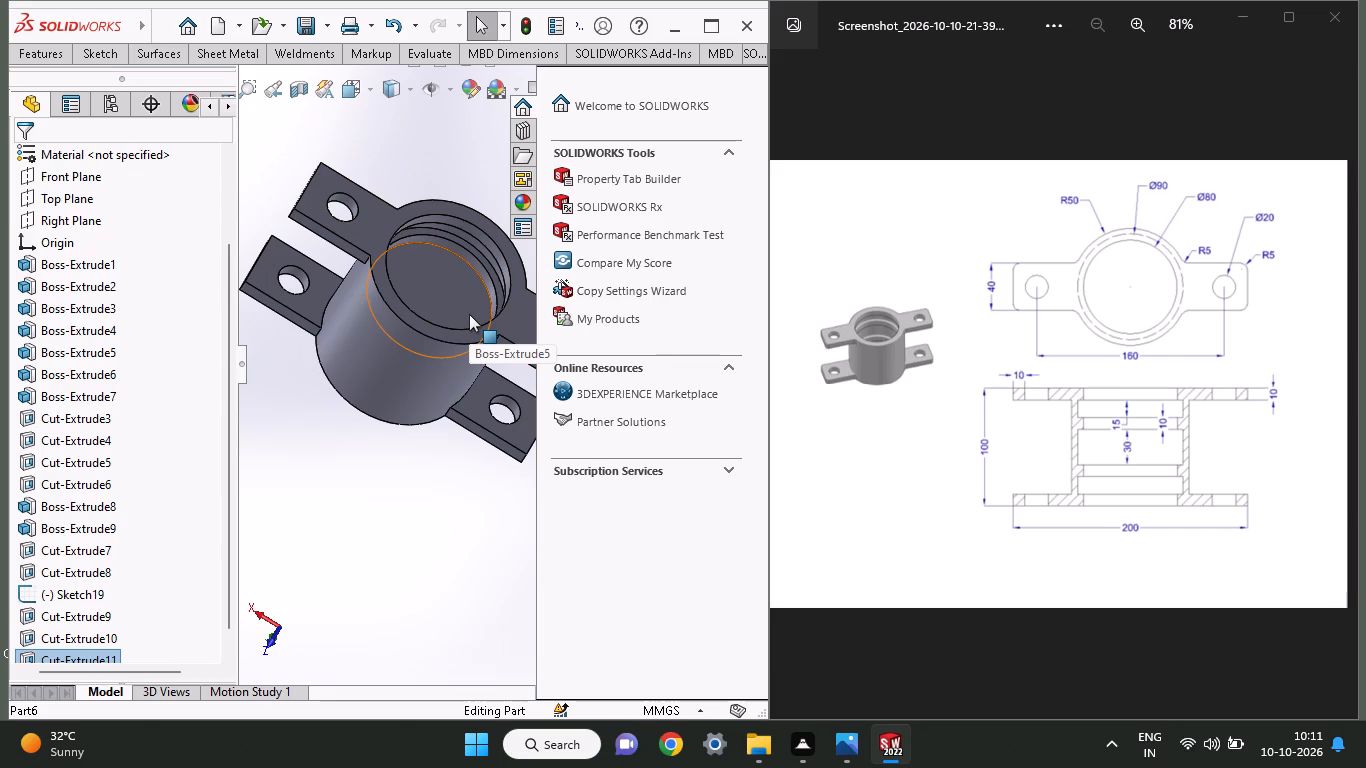
left_click(455, 293)
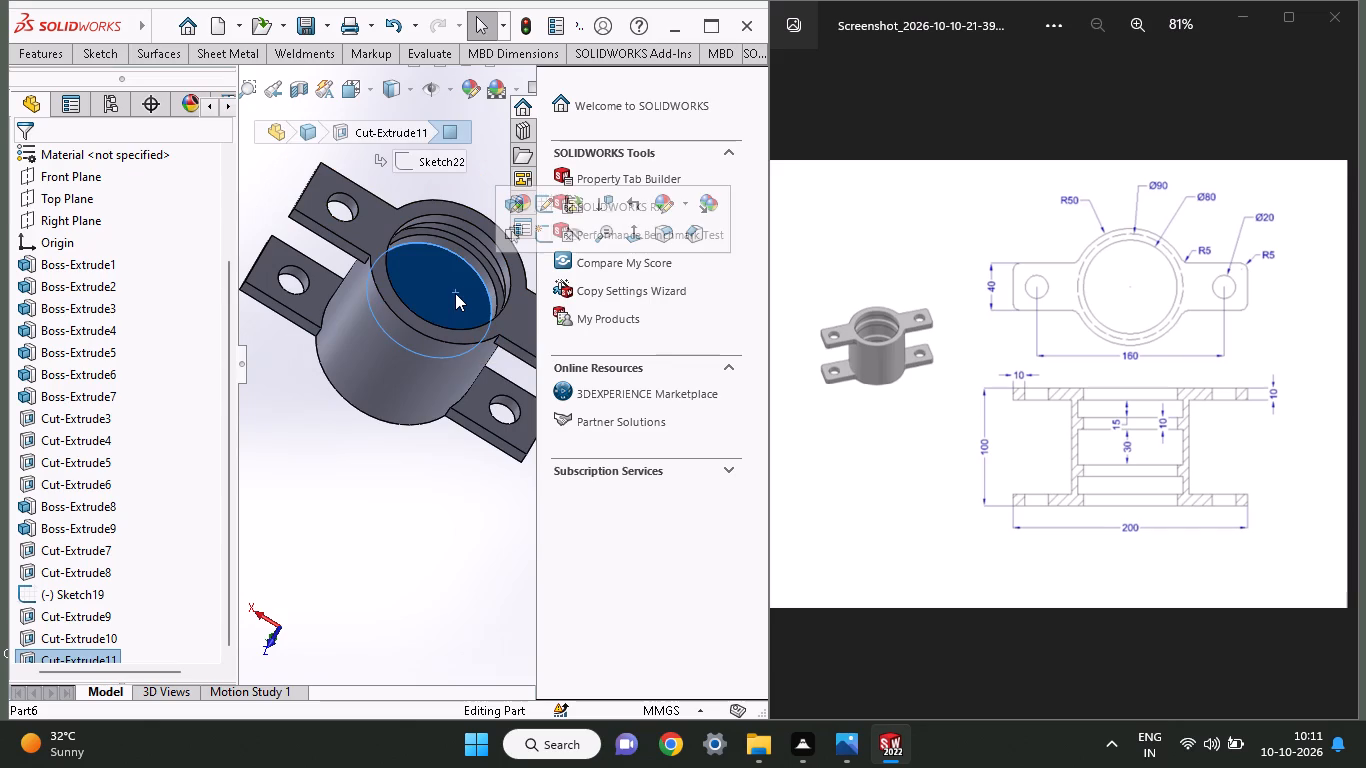
left_click(532, 233)
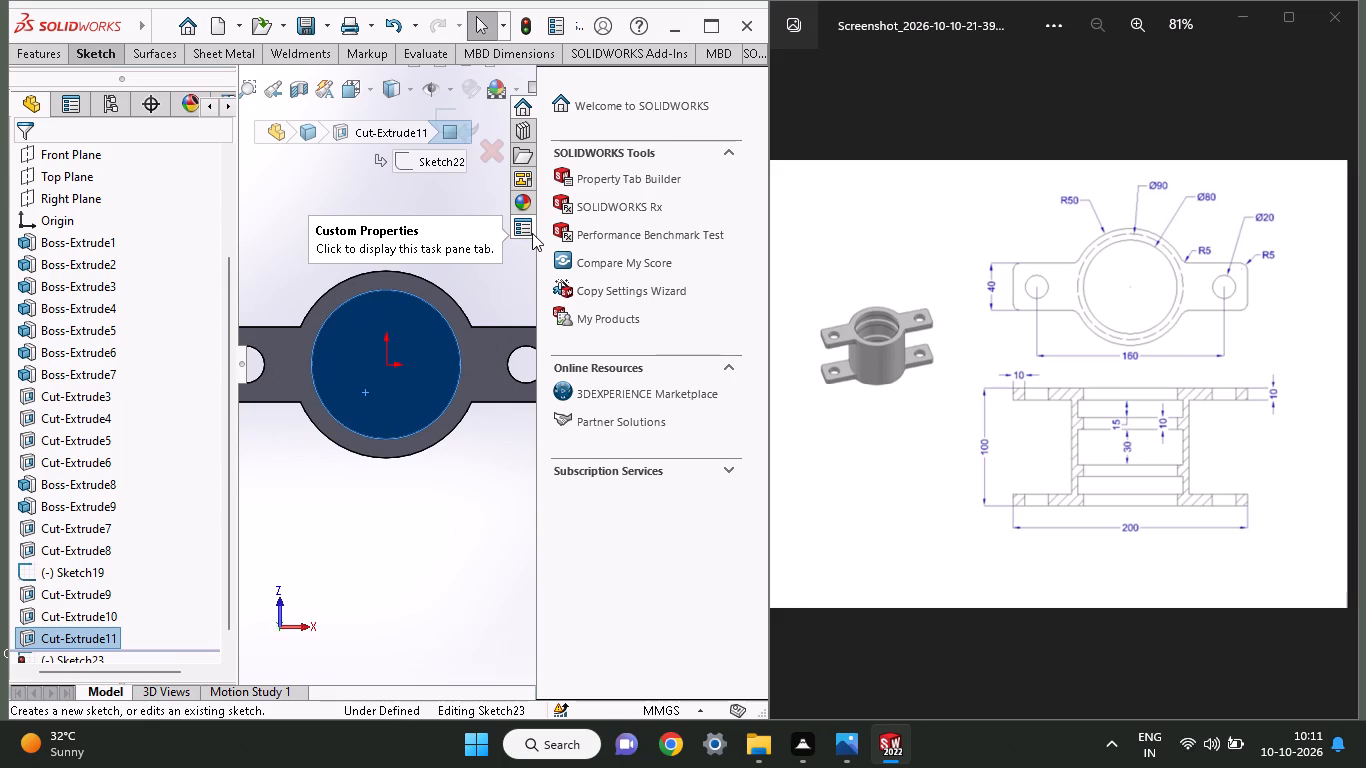
left_click(80, 54)
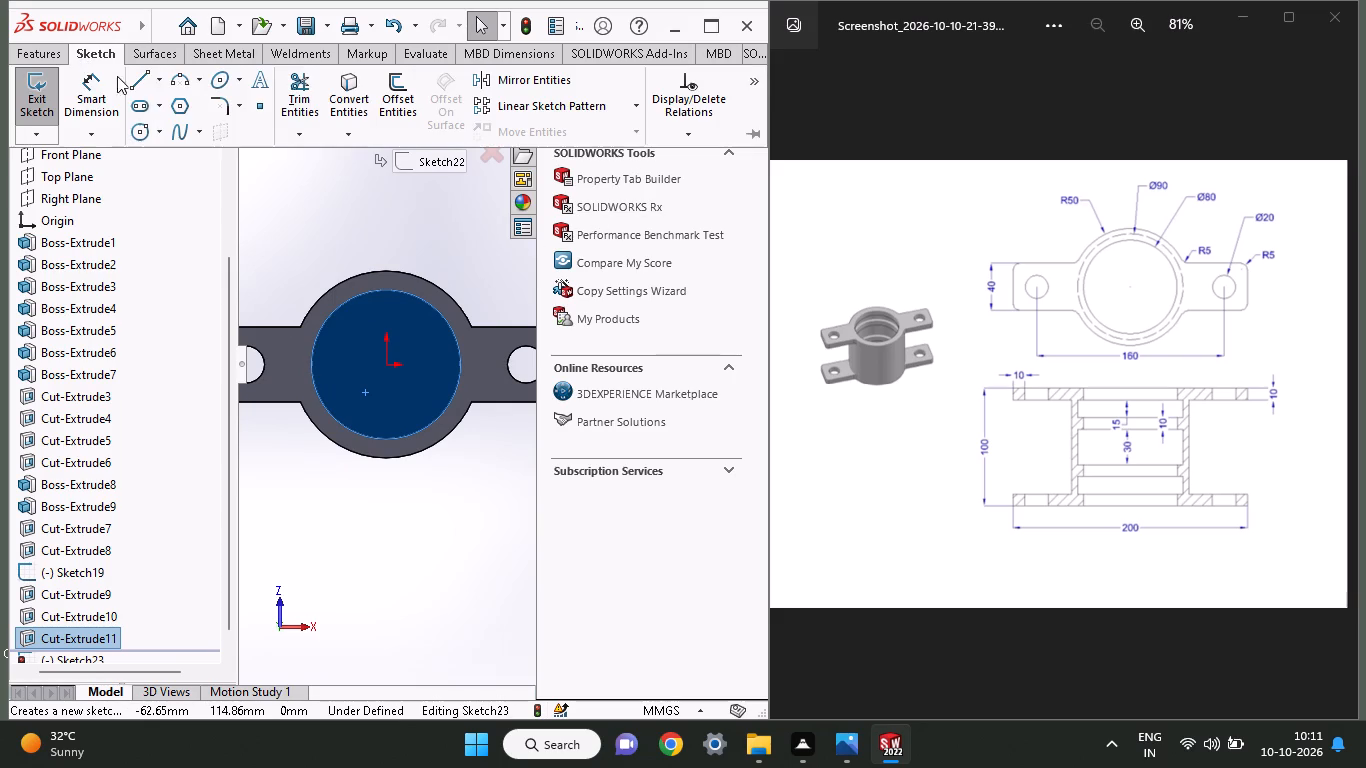
left_click(142, 134)
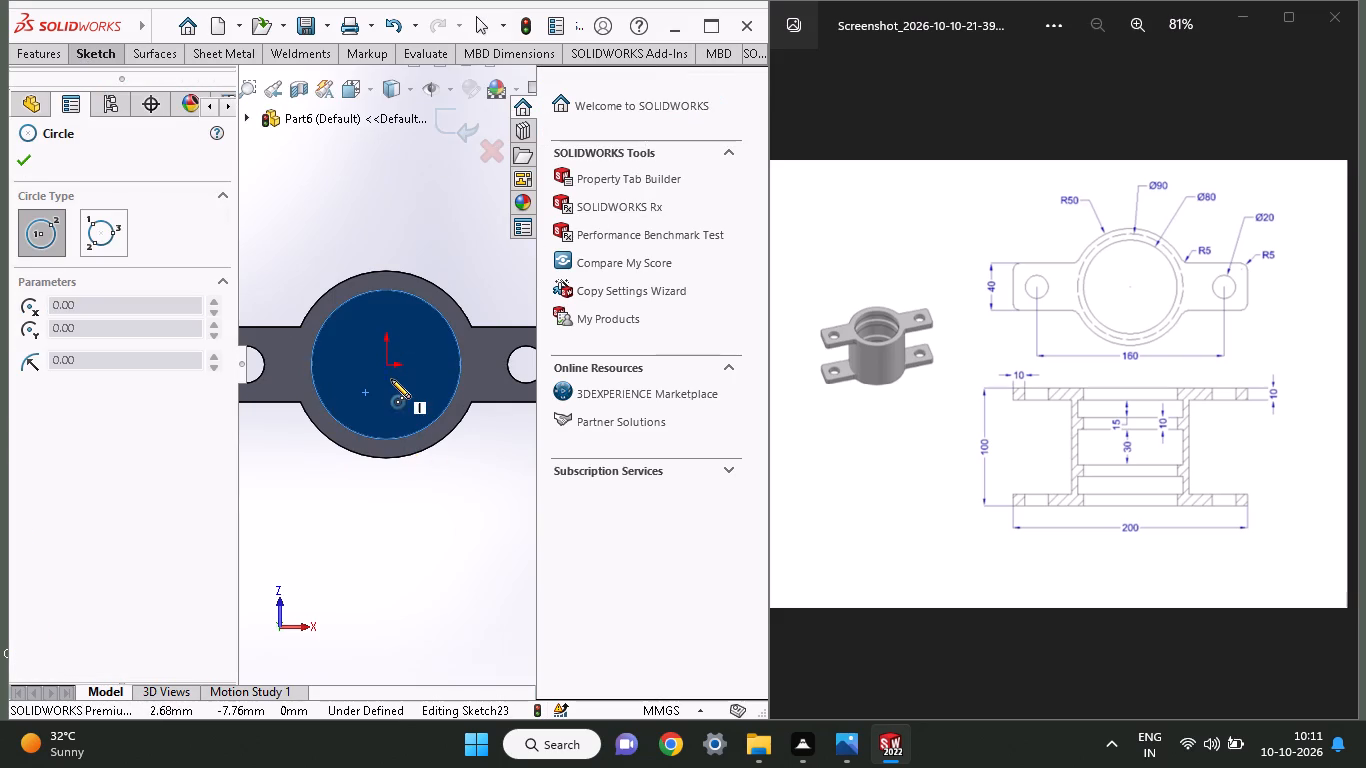
left_click(385, 364)
left_click(464, 328)
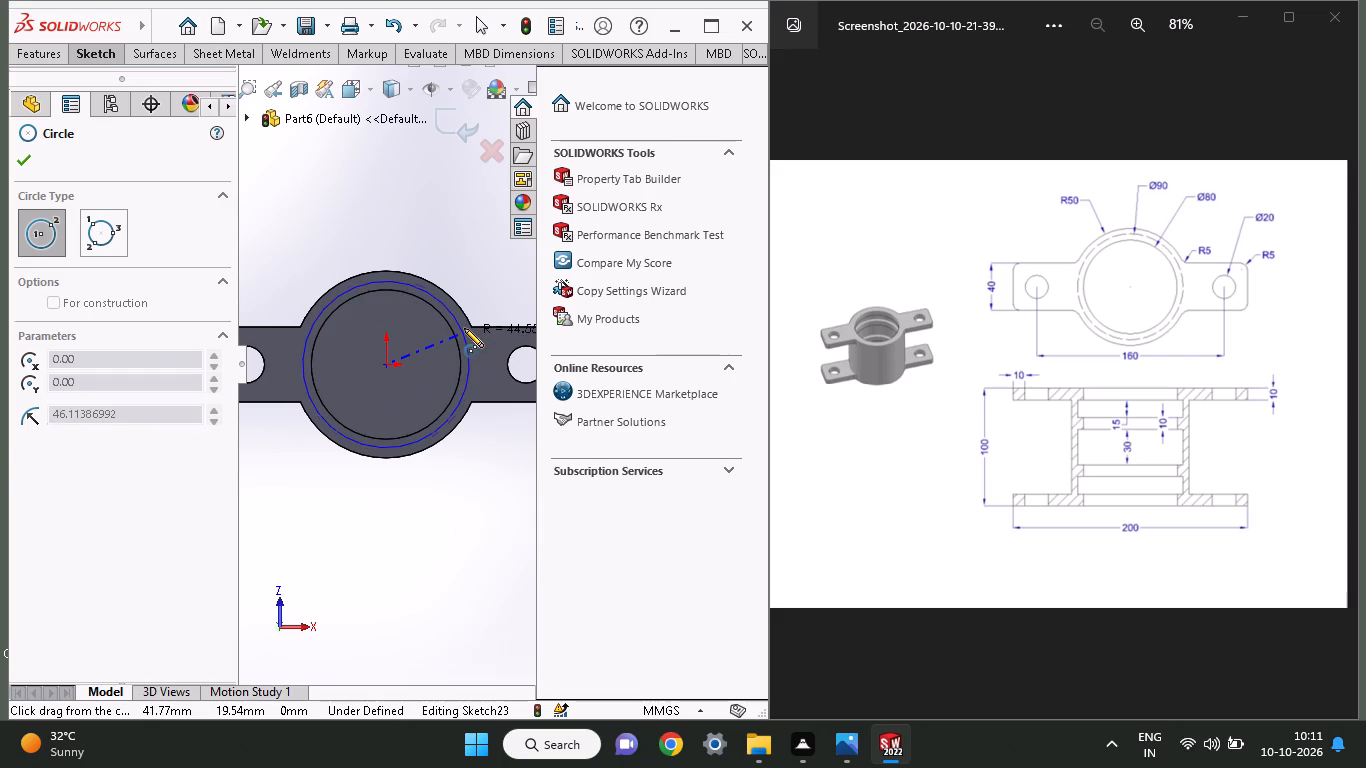
left_click(75, 46)
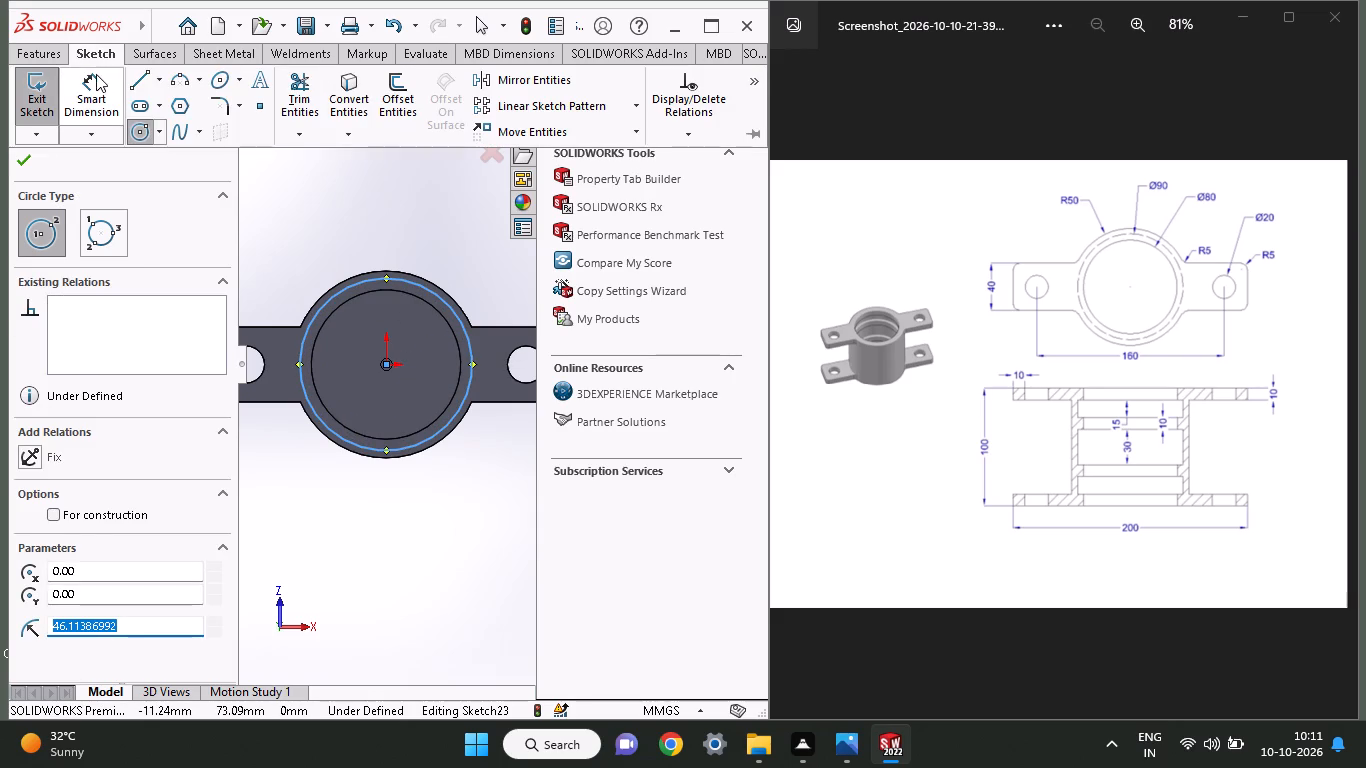
left_click(99, 83)
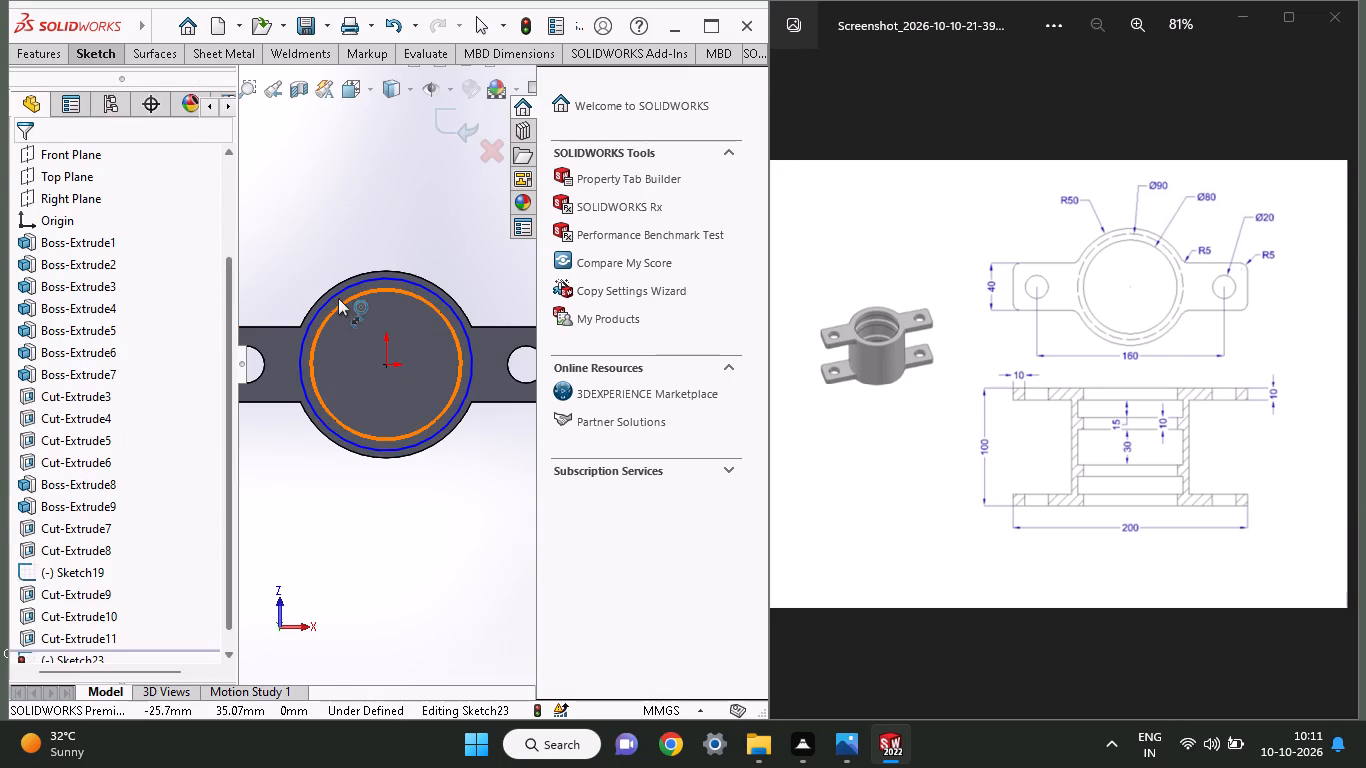
left_click(338, 298)
left_click(344, 236)
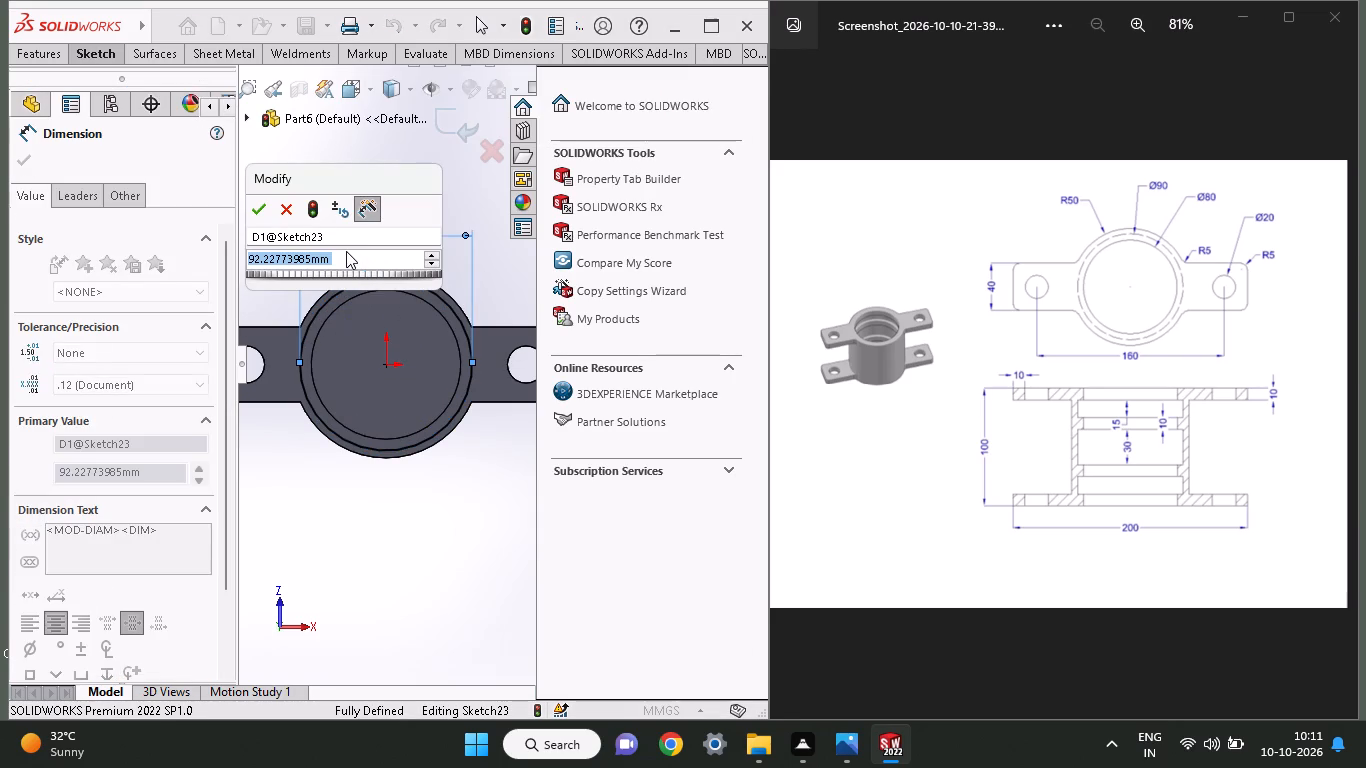
type("90")
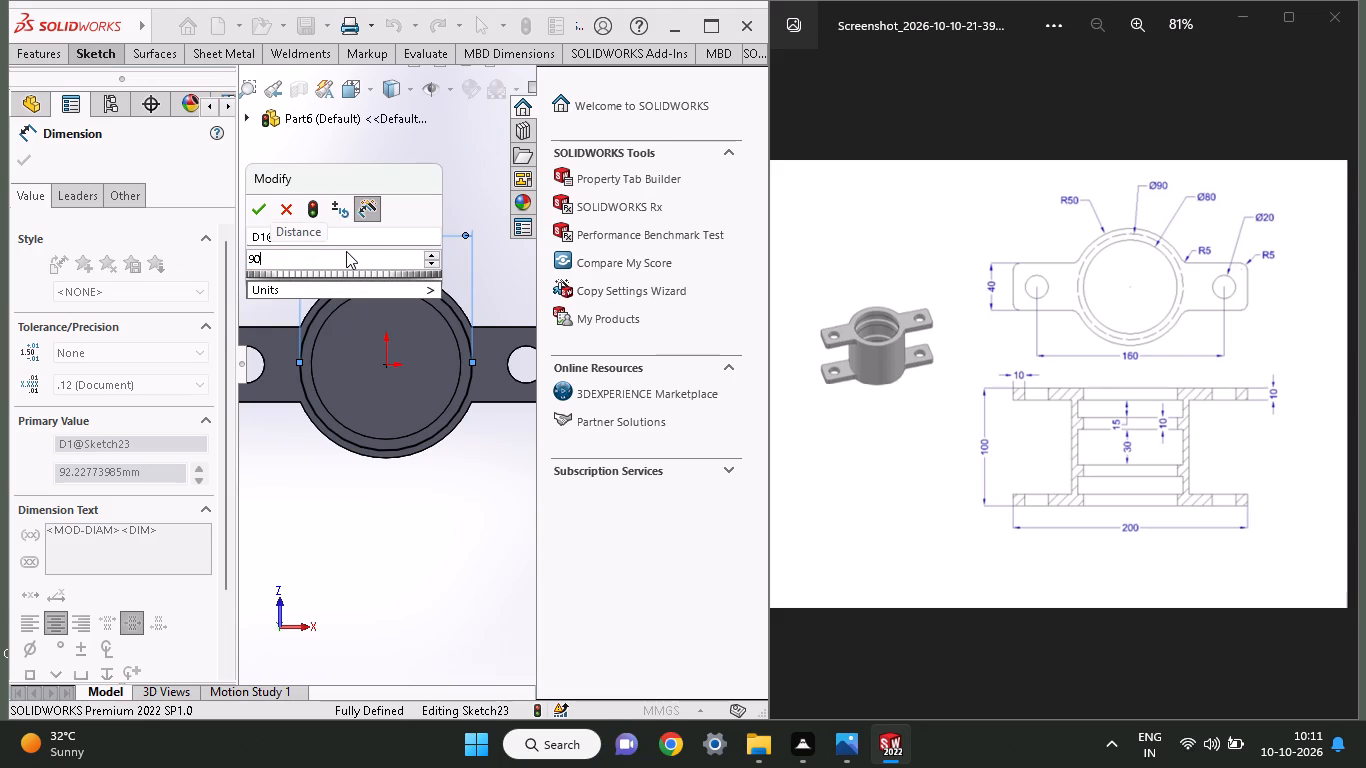
key("Return")
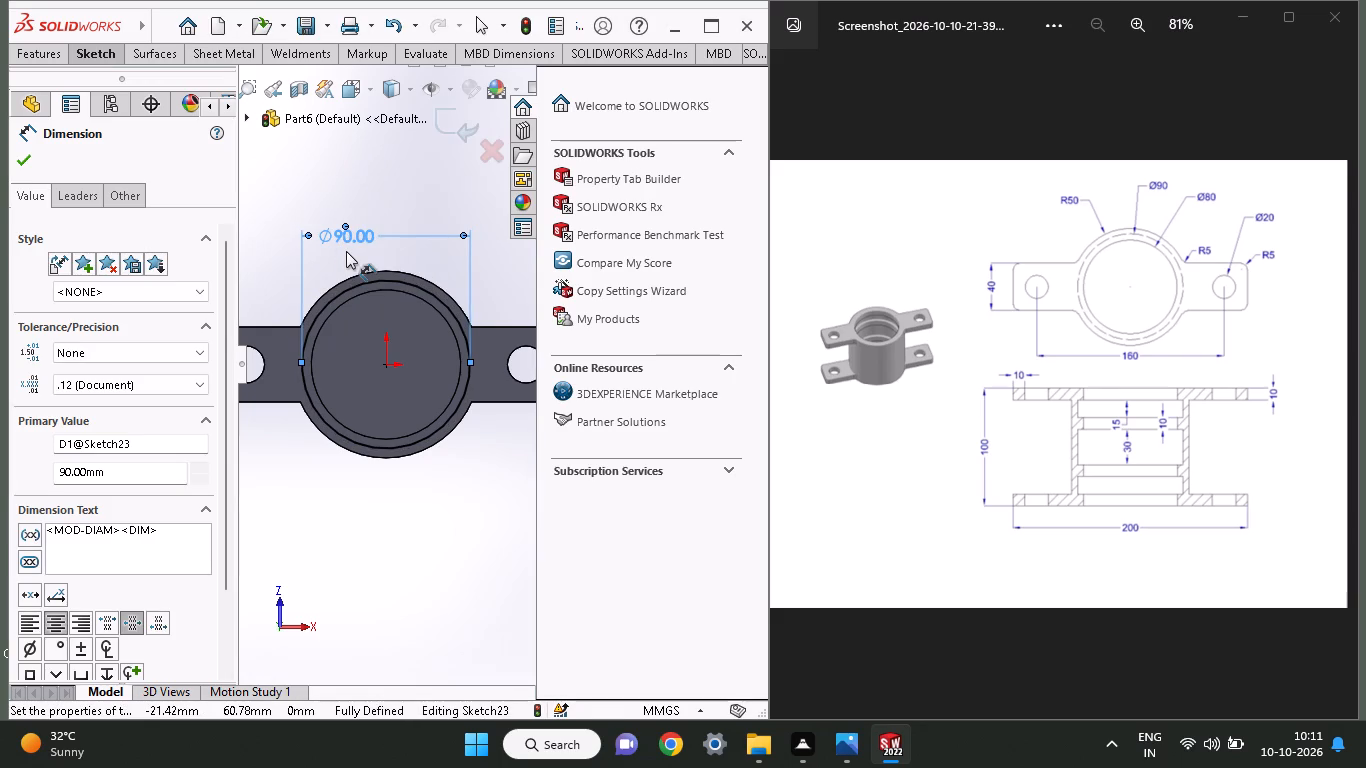
Cut-extrude the 90 mm circle blind 30 mm deeper into the cylinder to form the middle groove.
left_click(28, 58)
left_click(288, 116)
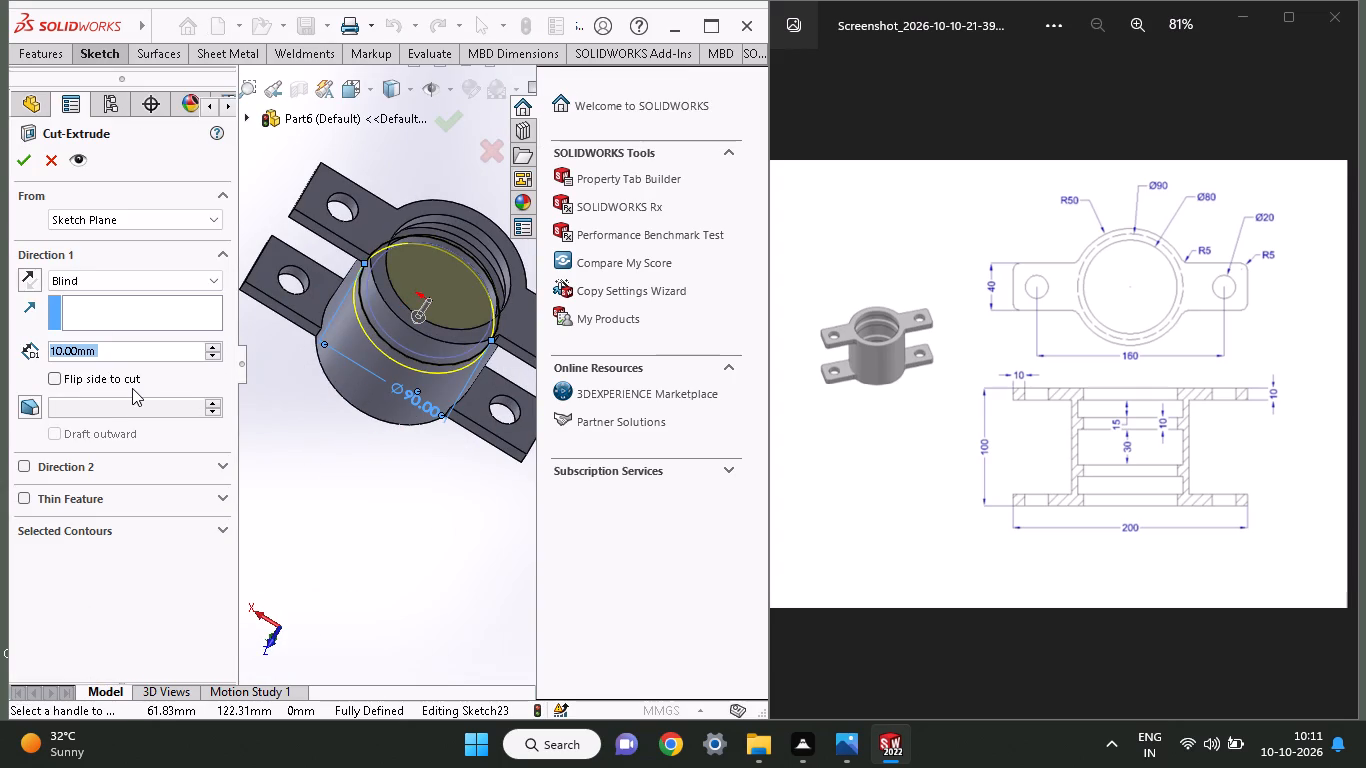
type("30")
key("Return")
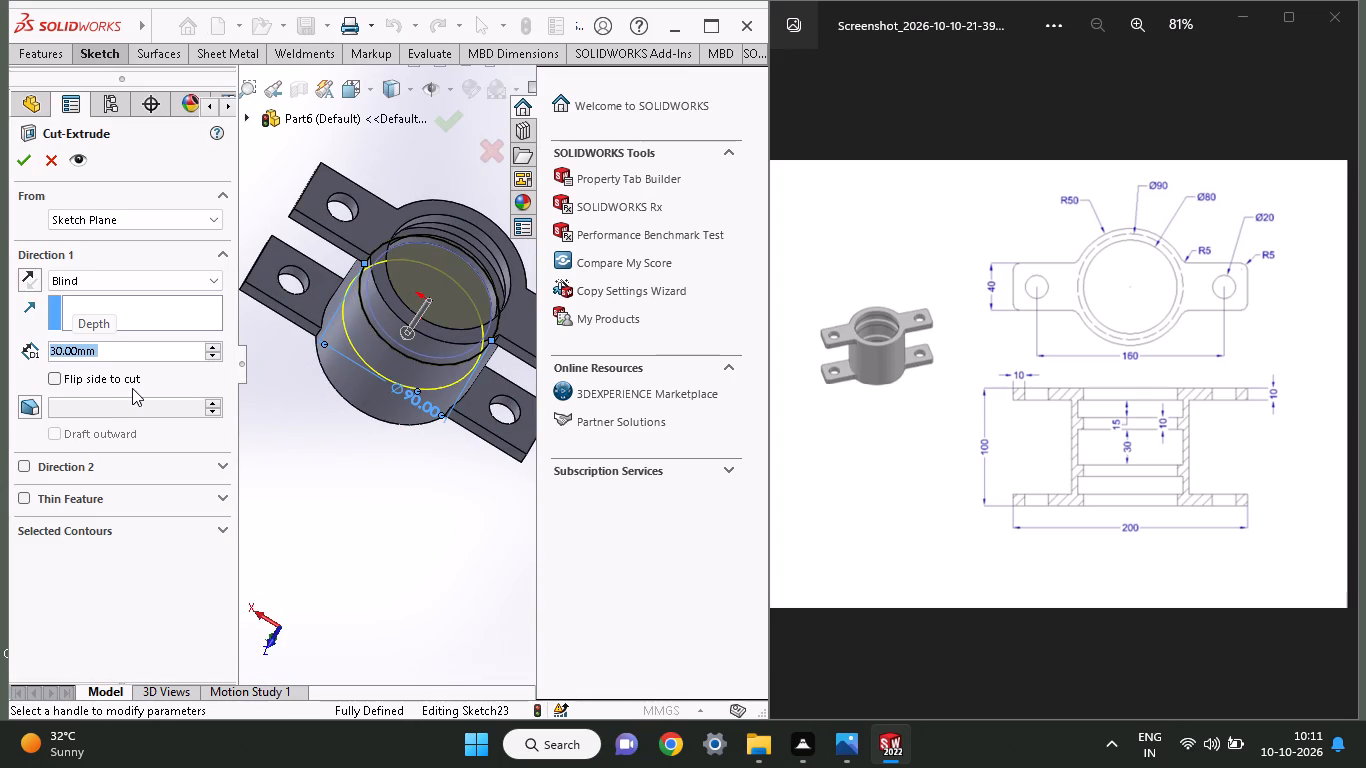
left_click(31, 169)
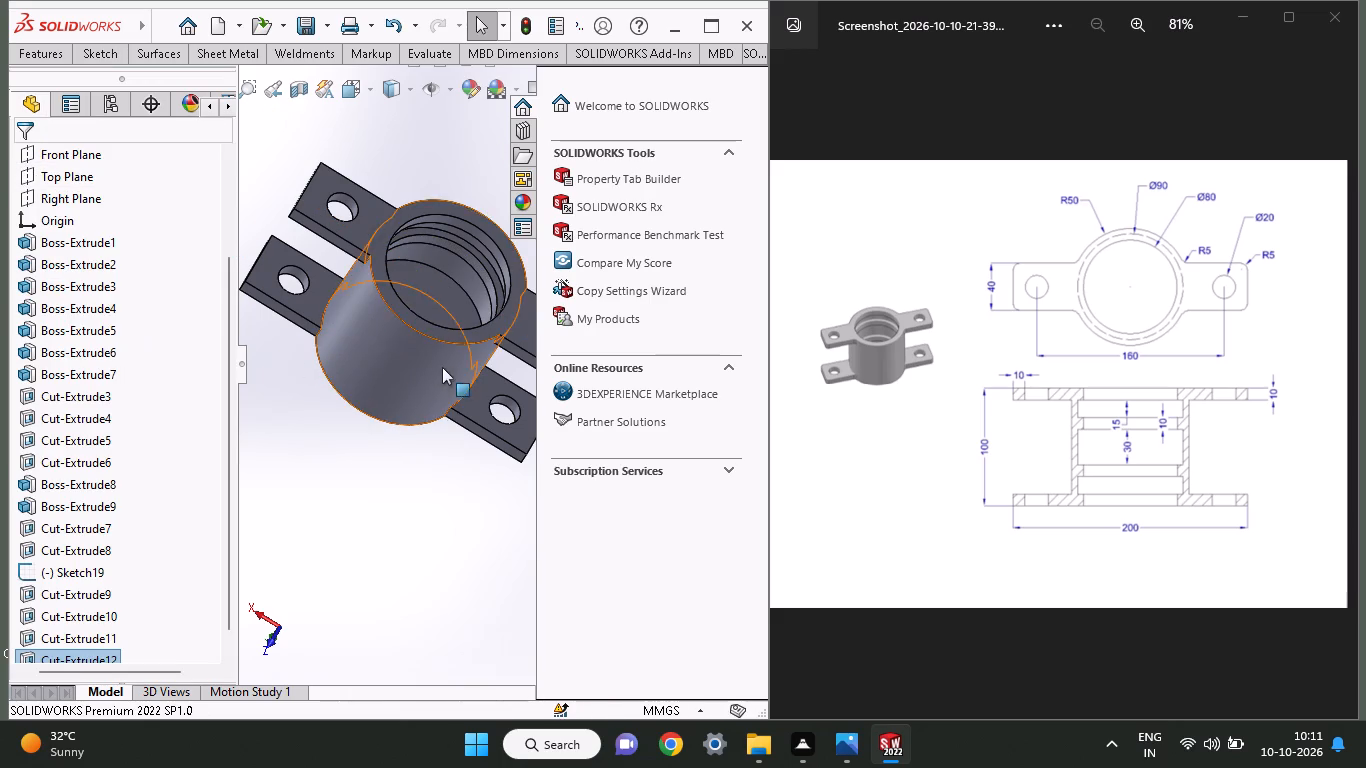
On the floor of the 30 mm deep groove, sketch a circle of 40 mm radius centred on the origin.
middle_click_drag(436, 335, 420, 384)
scroll(420, 384, "up", 1)
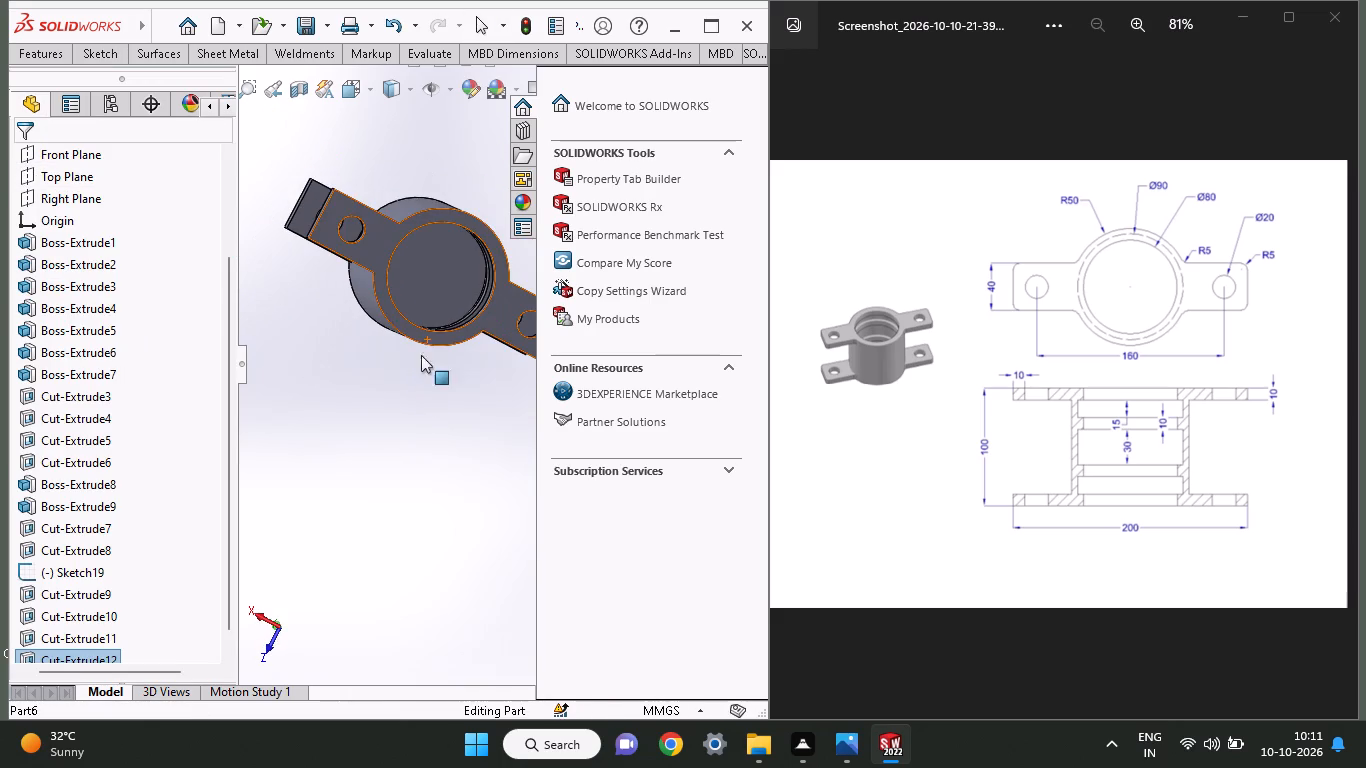
left_click(426, 294)
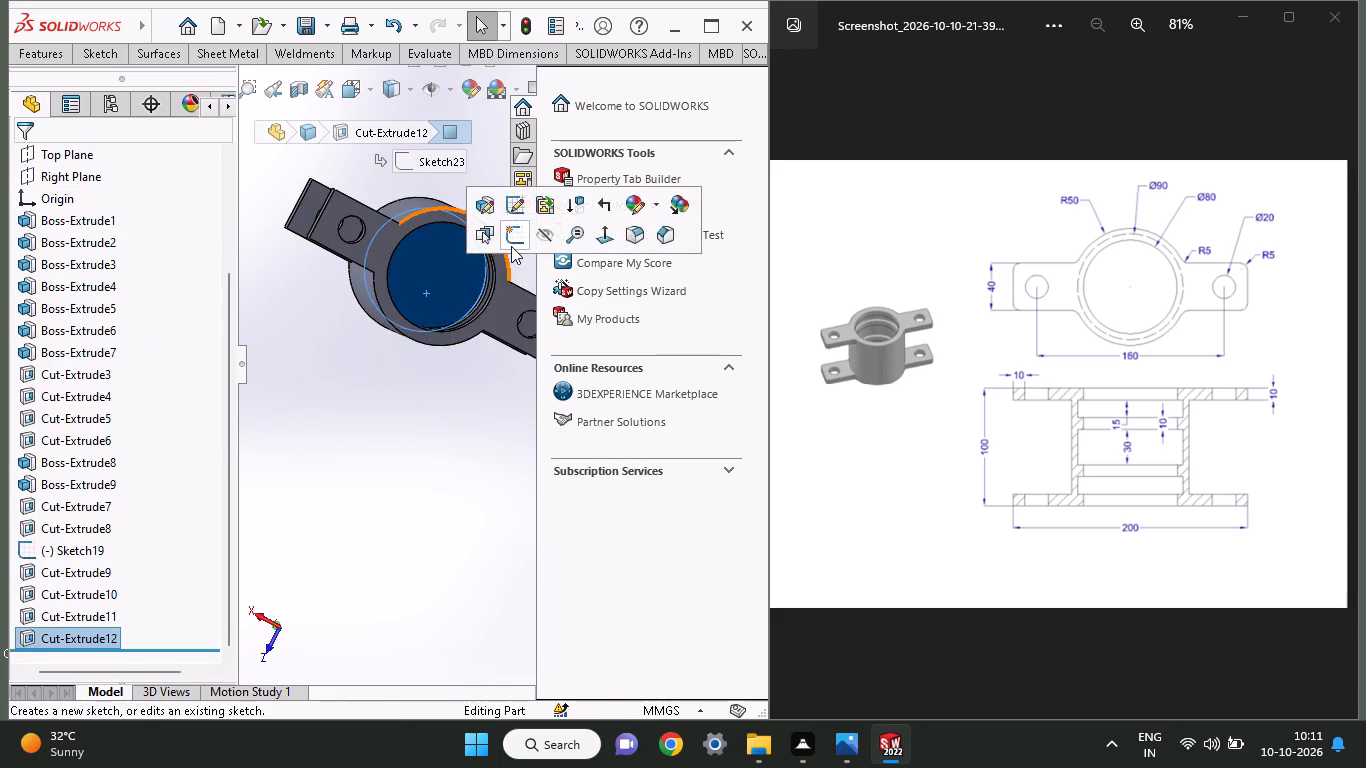
left_click(511, 246)
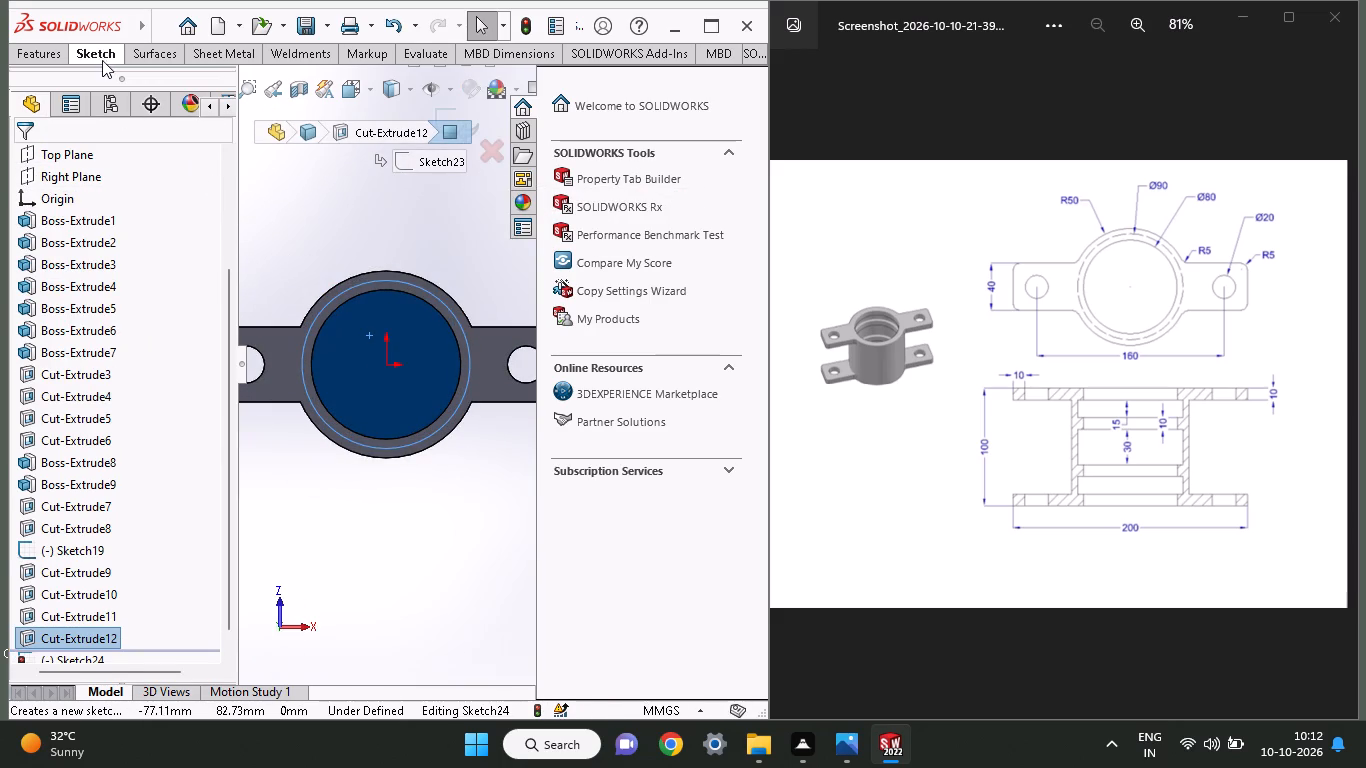
left_click(102, 58)
left_click(133, 133)
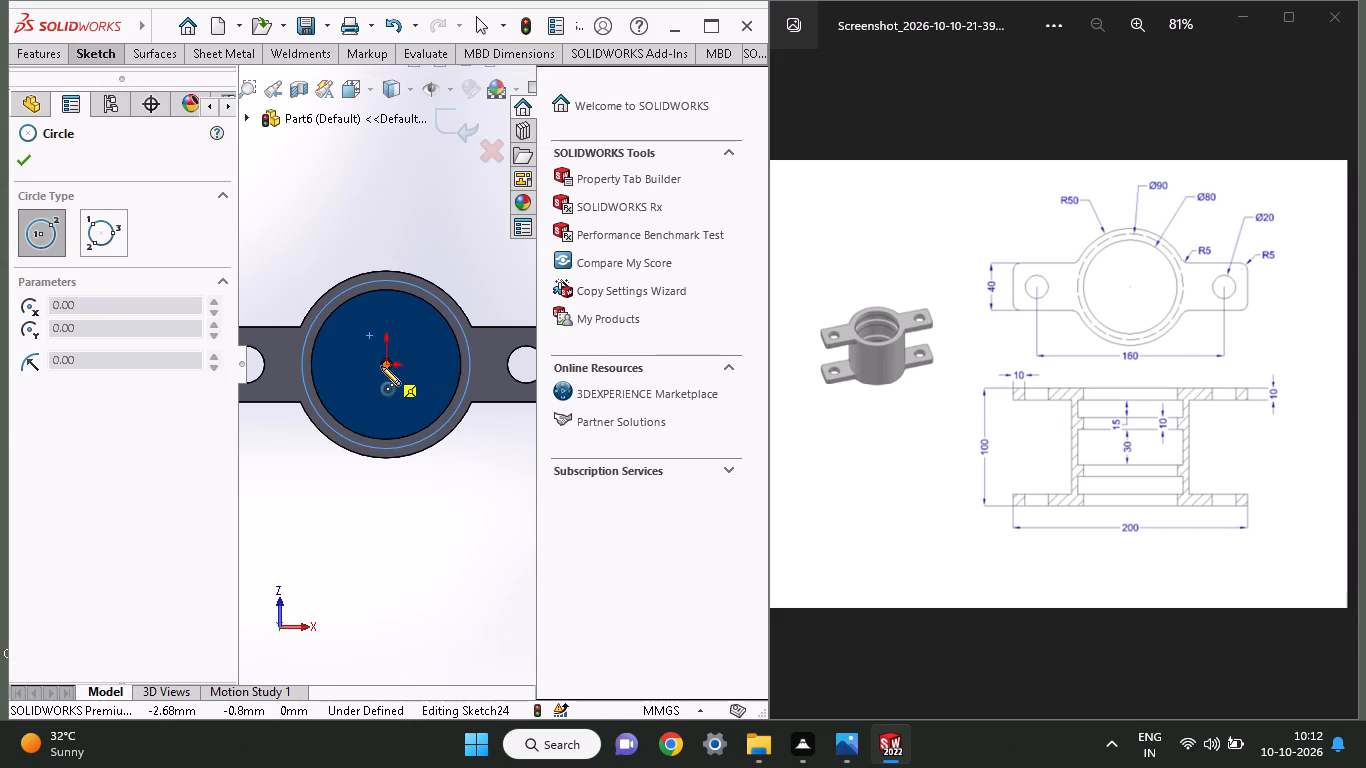
left_click_drag(385, 369, 393, 389)
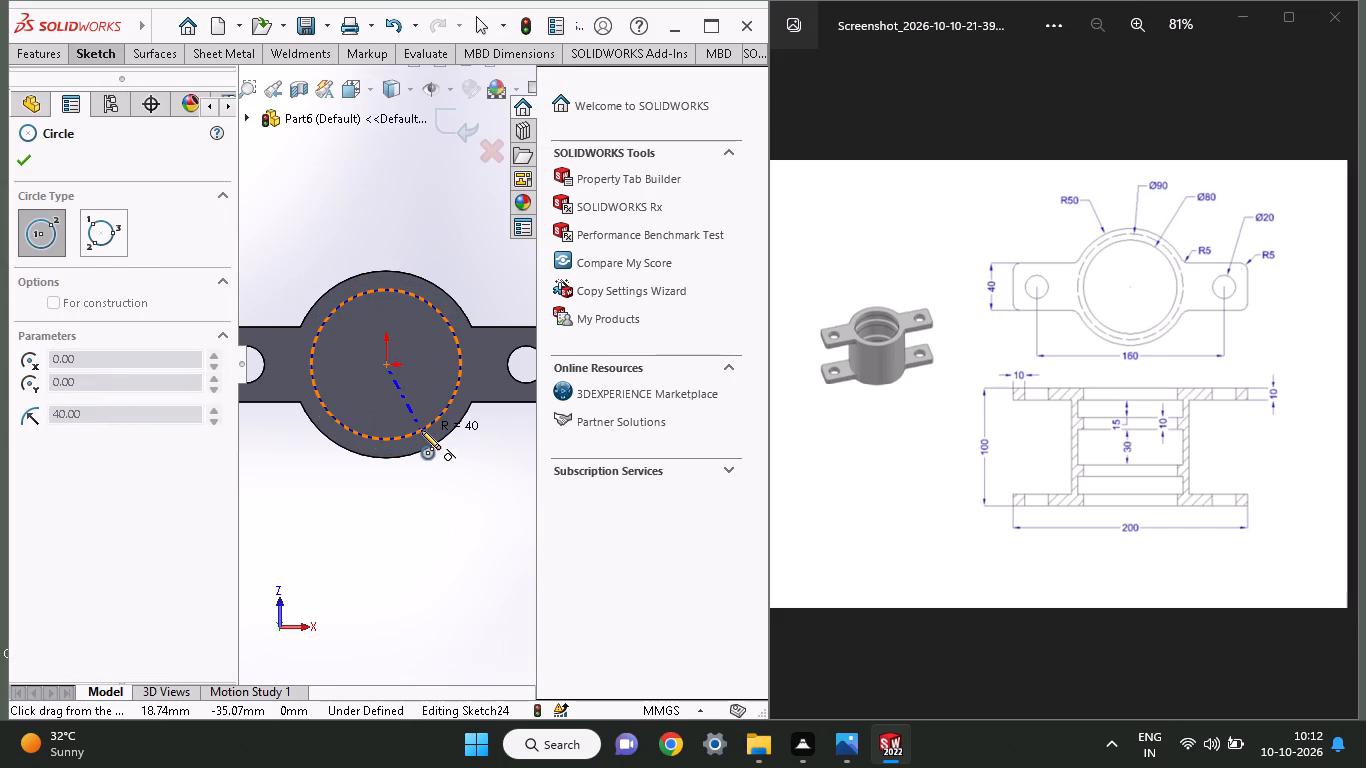
left_click(421, 430)
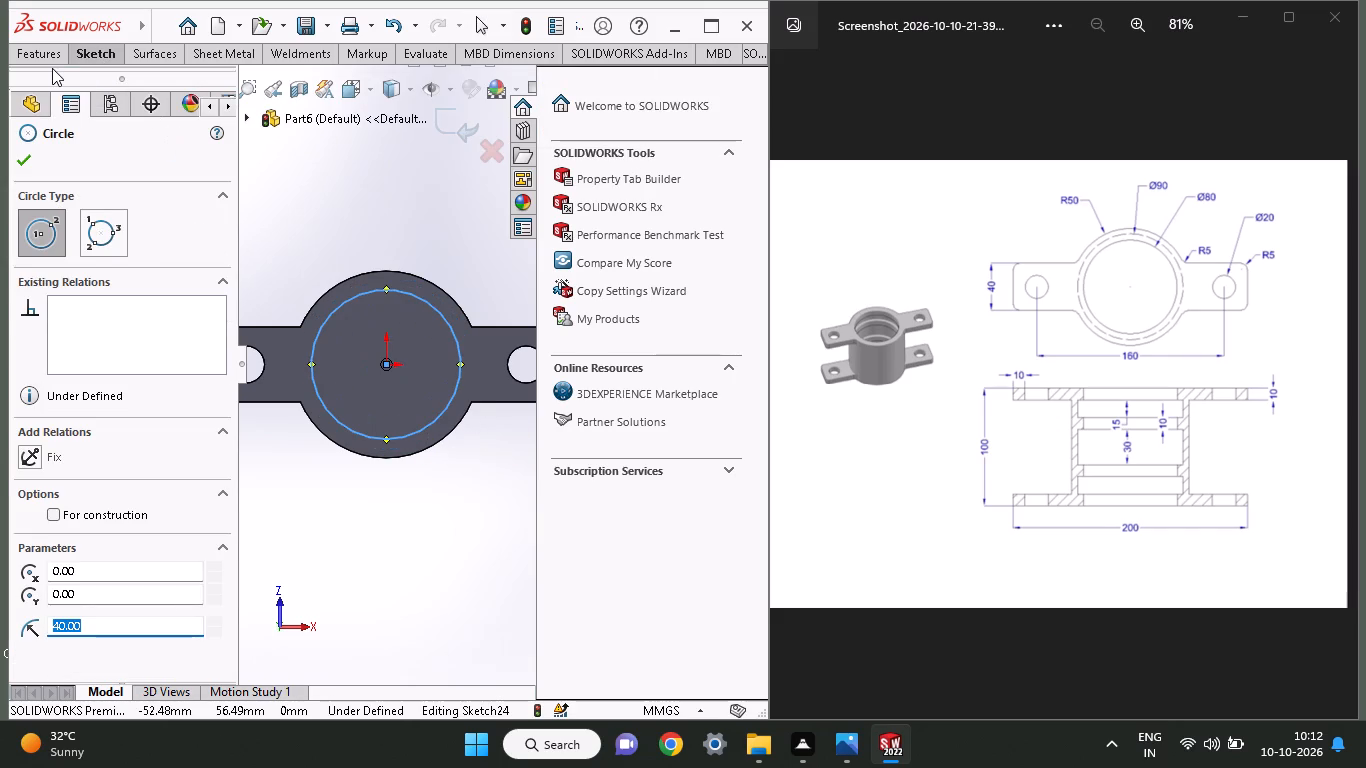
Cut-extrude the 40 mm radius circle blind 10 mm deeper into the cylinder.
left_click(50, 52)
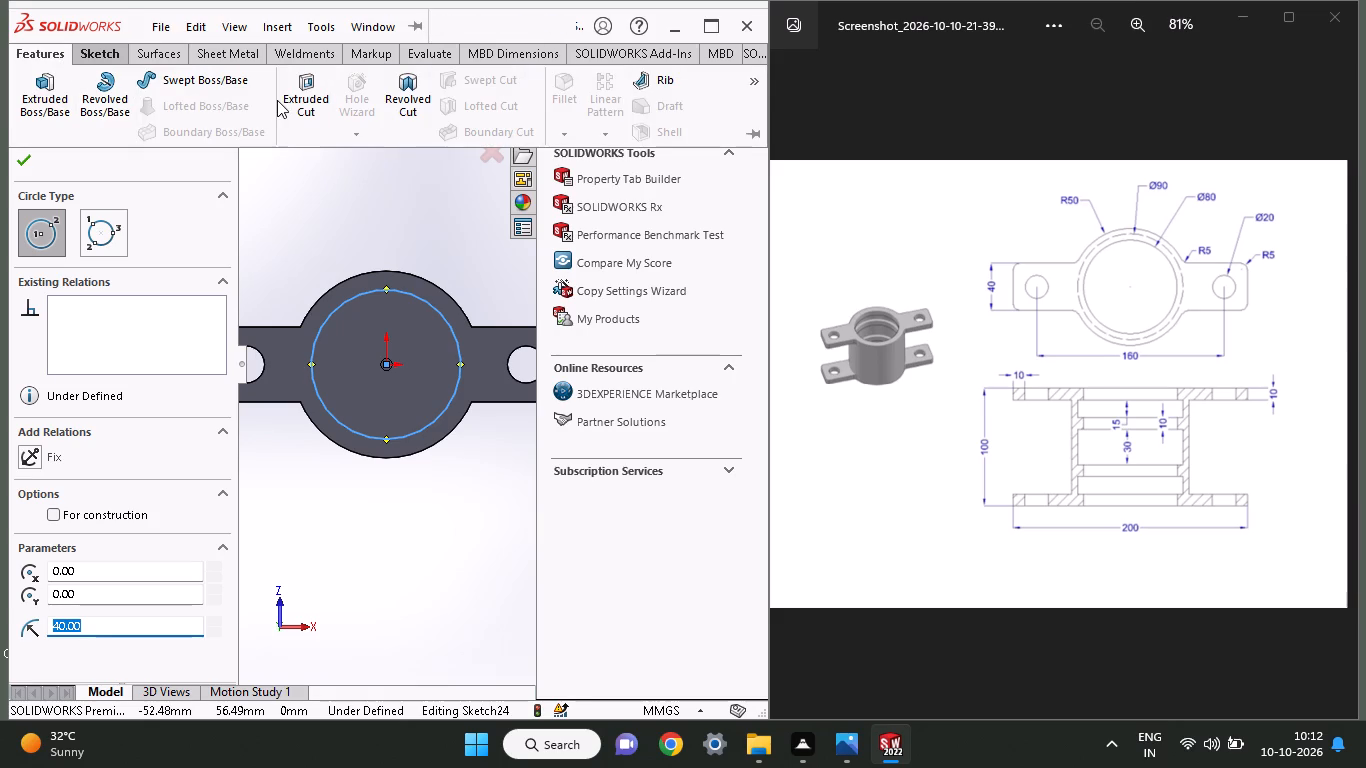
left_click(294, 99)
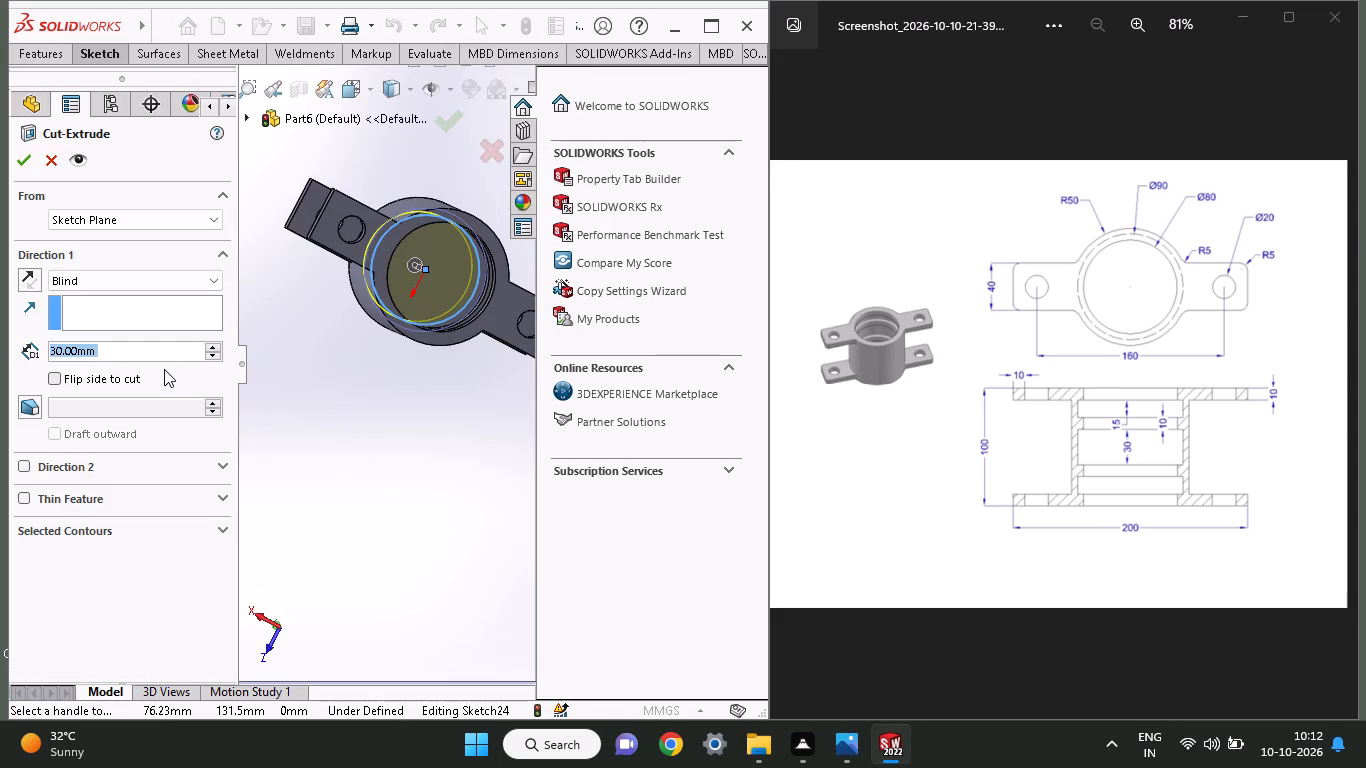
type("10")
key("Return")
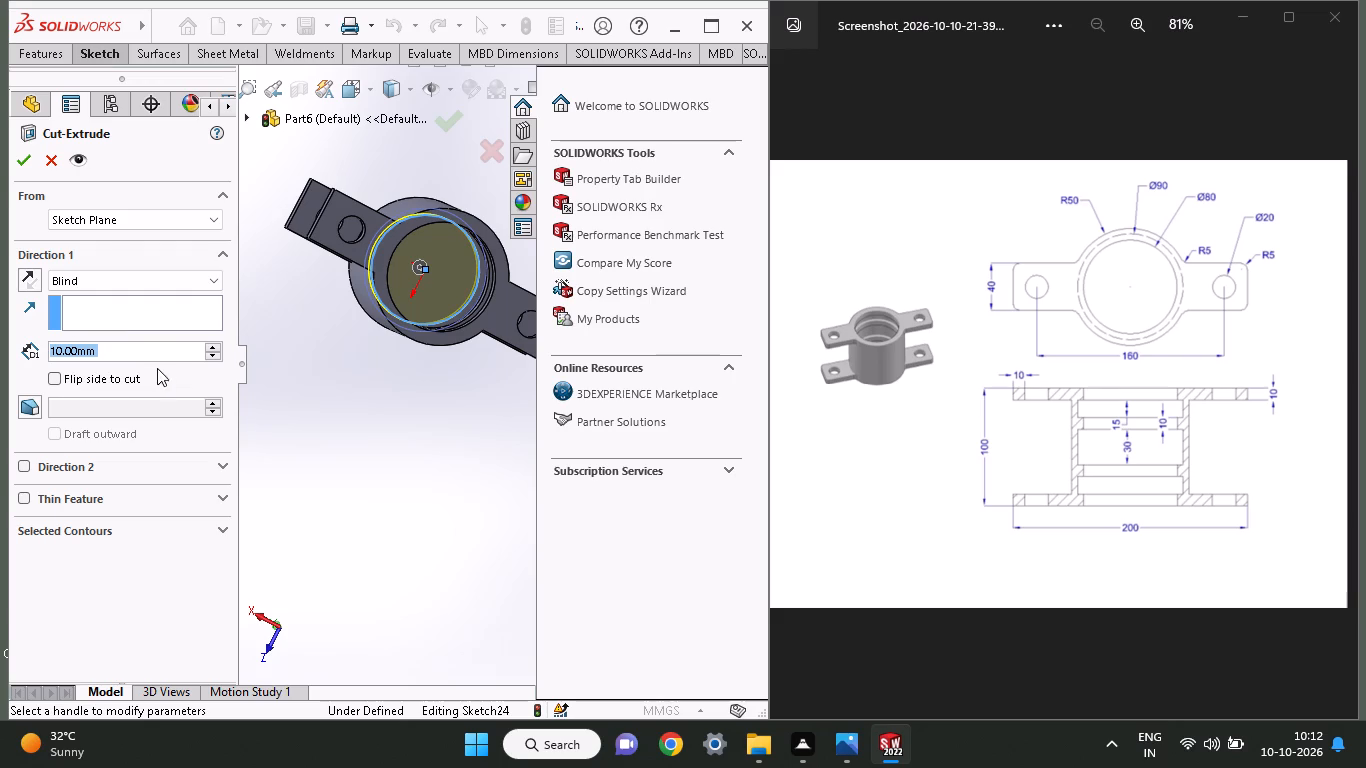
left_click(21, 151)
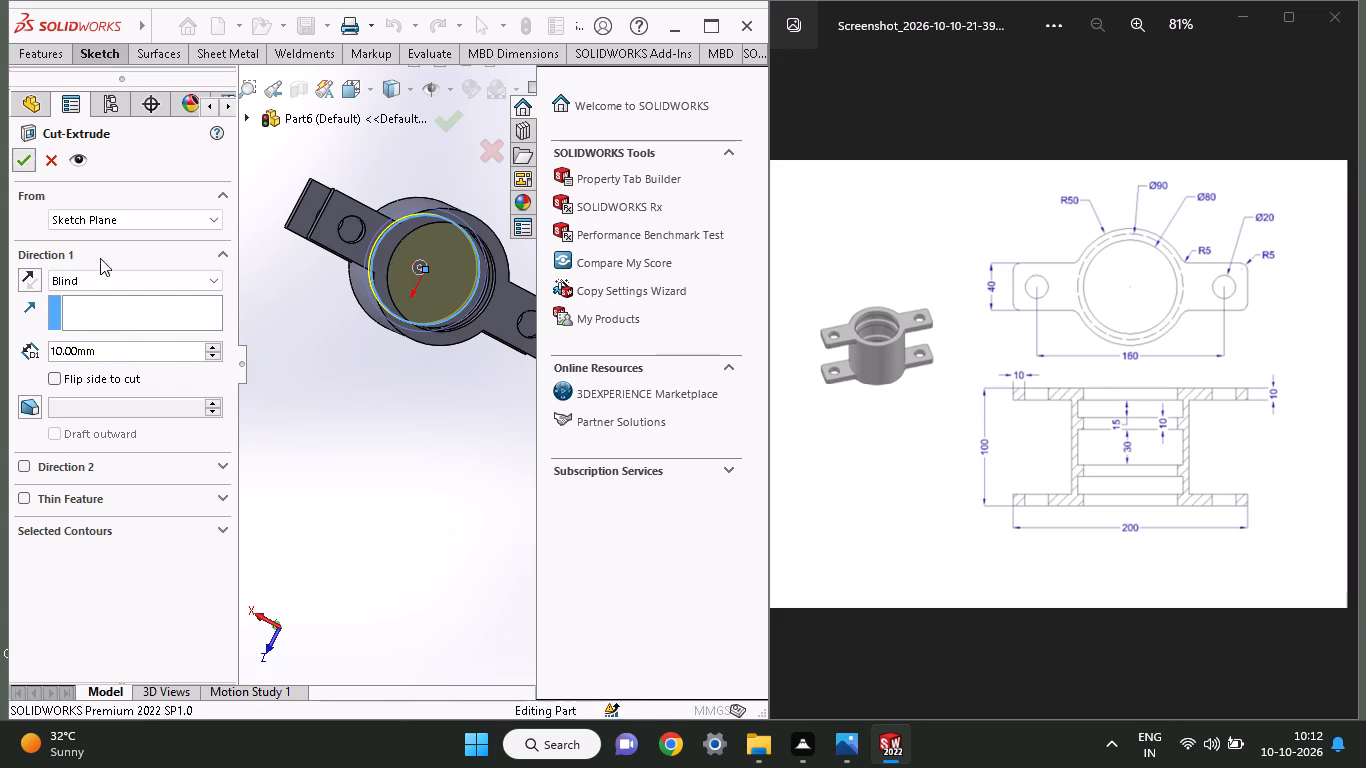
On the floor of the deepest 80 mm bore section, sketch a circle centred on the origin and set its diameter to 90 mm.
middle_click_drag(368, 351, 392, 371)
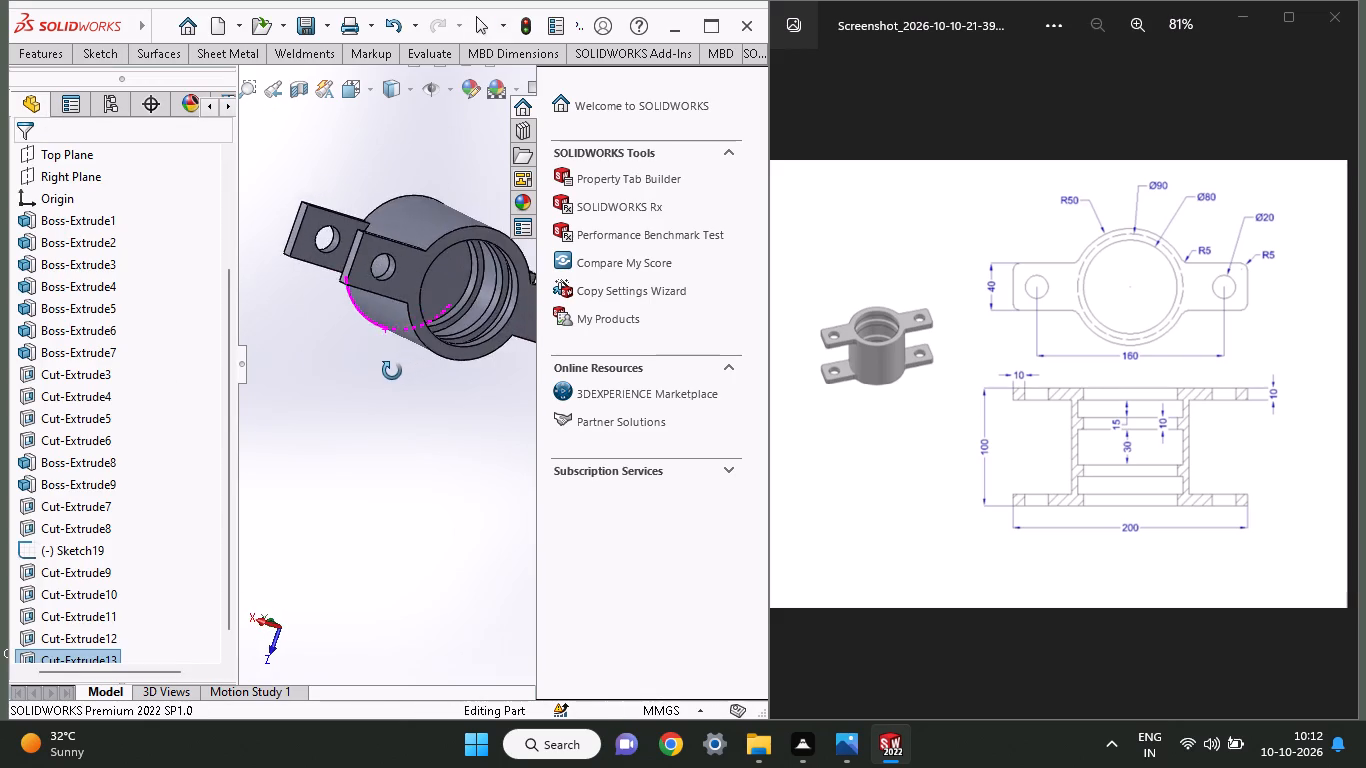
middle_click_drag(392, 371, 281, 331)
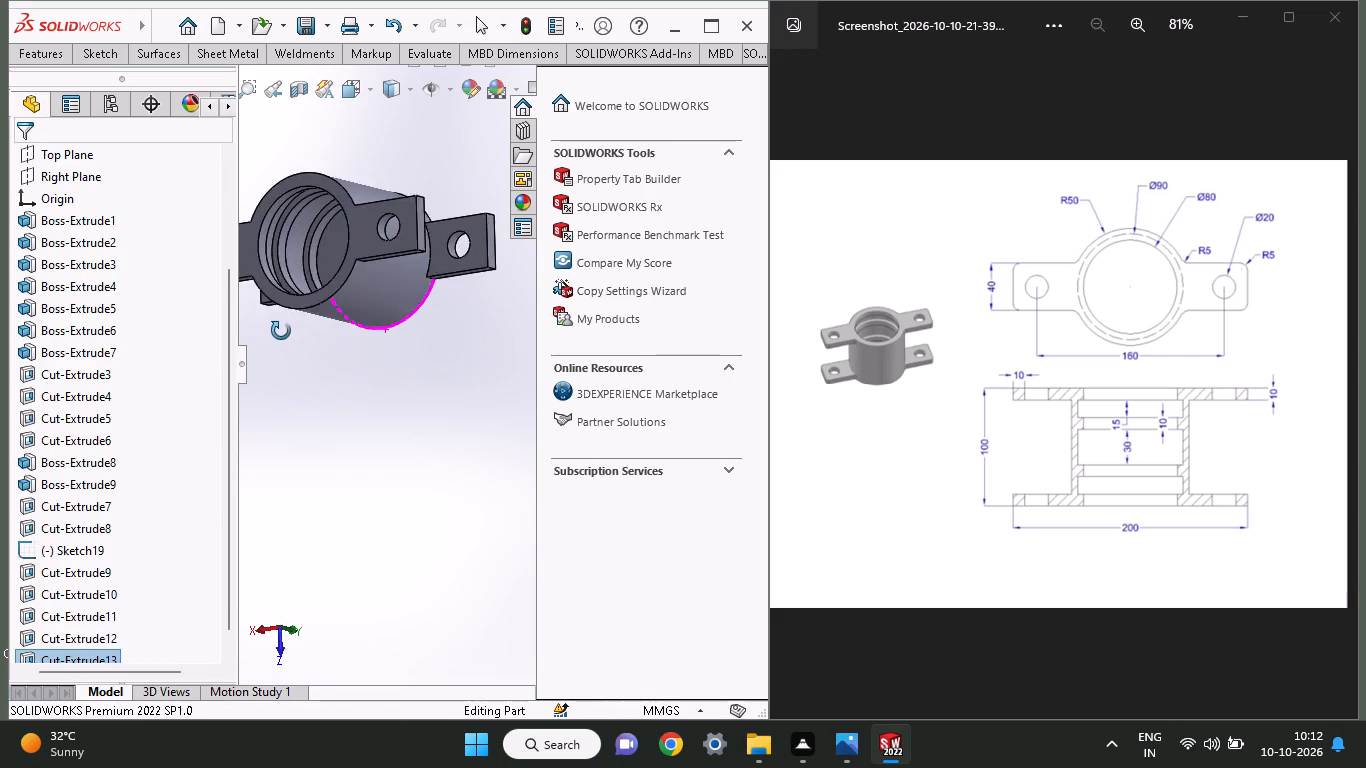
middle_click_drag(281, 331, 355, 330)
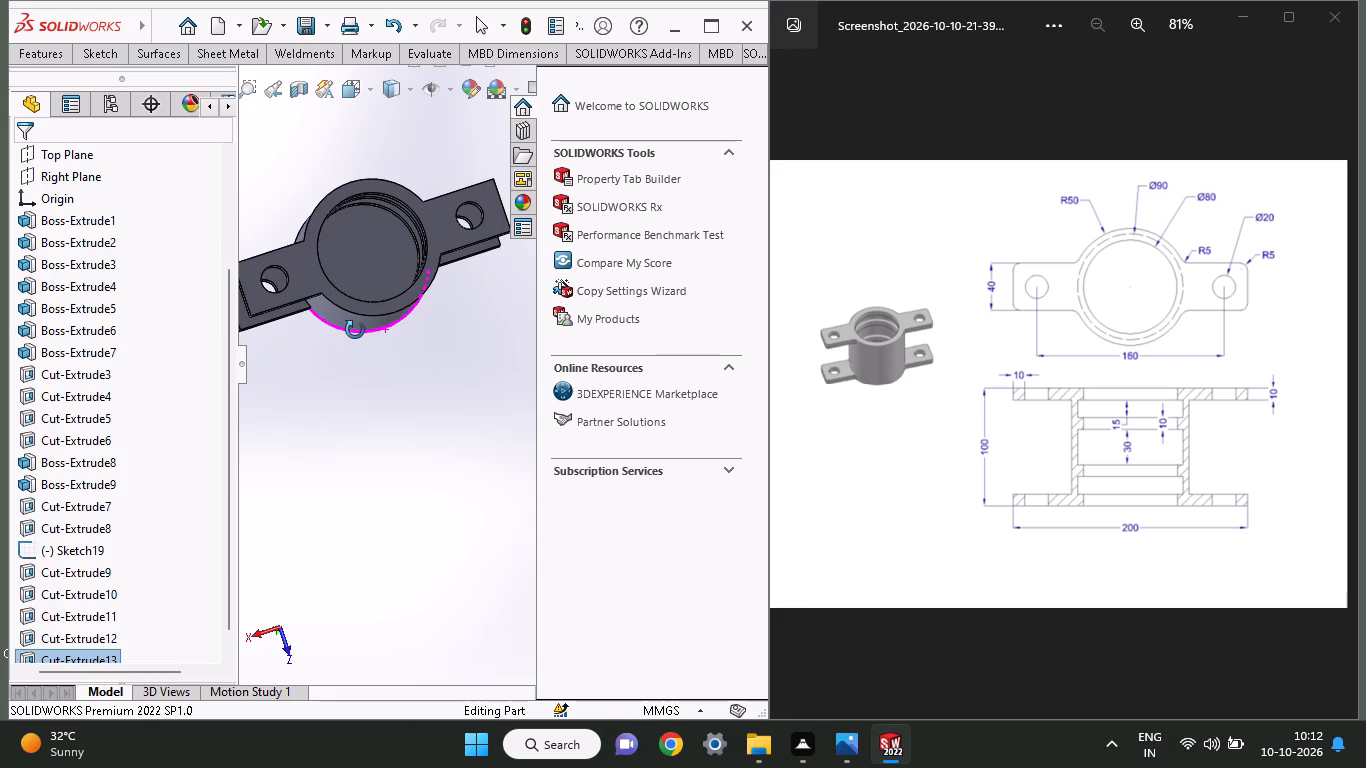
middle_click_drag(355, 330, 349, 338)
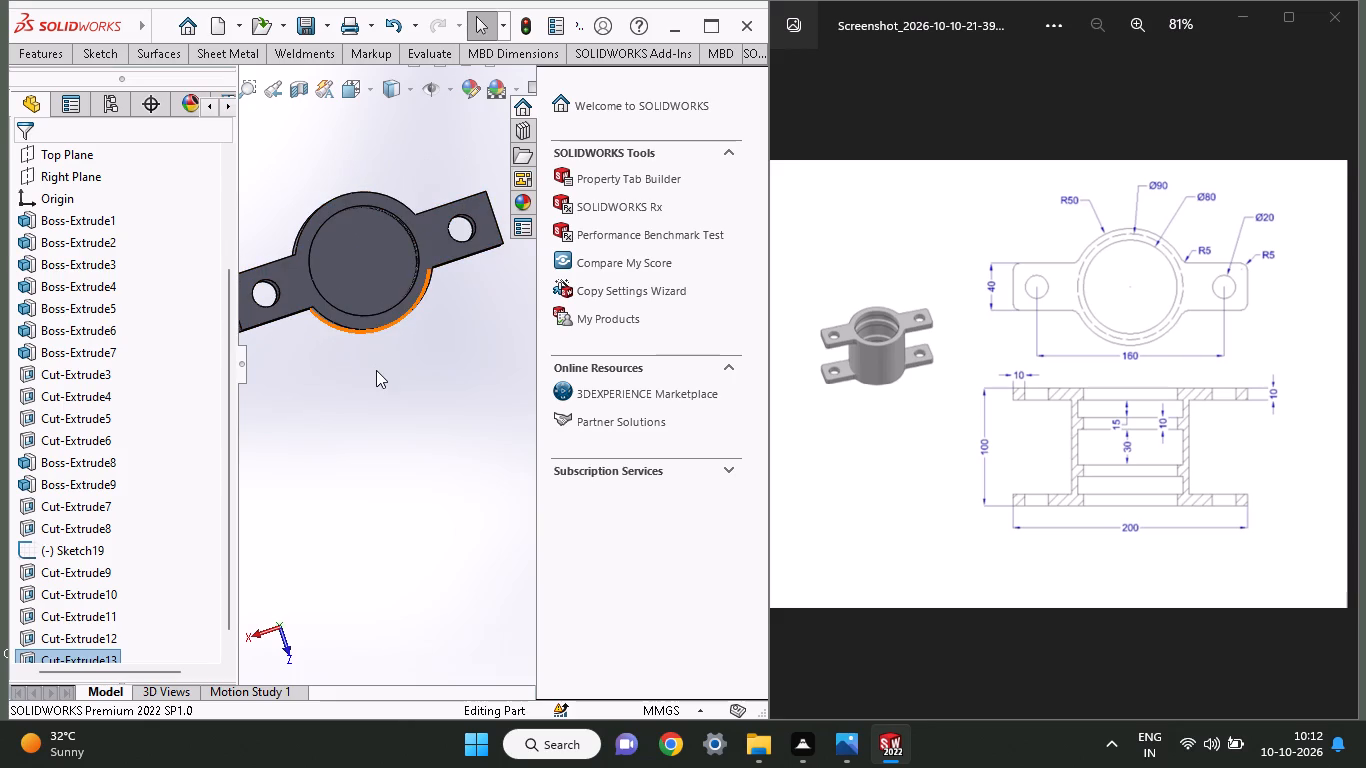
left_click(364, 278)
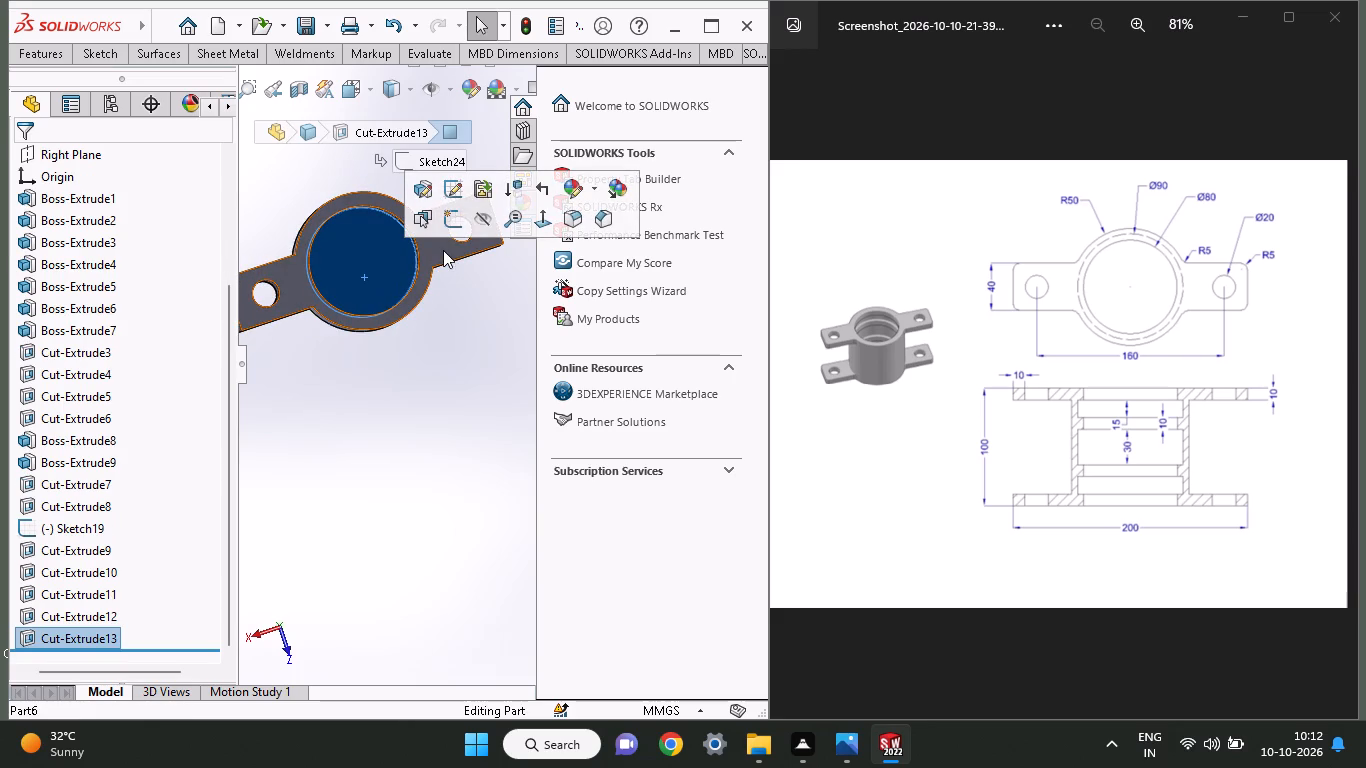
left_click(450, 220)
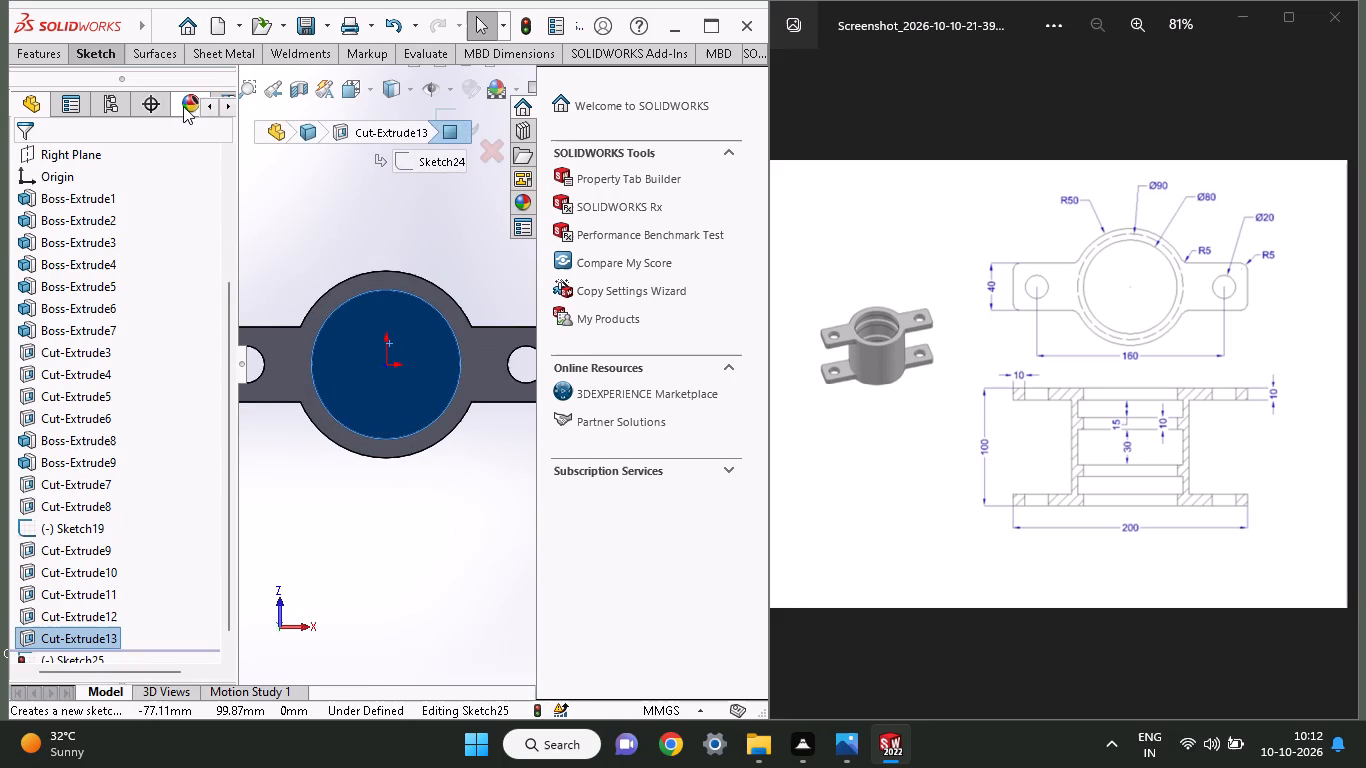
left_click(102, 48)
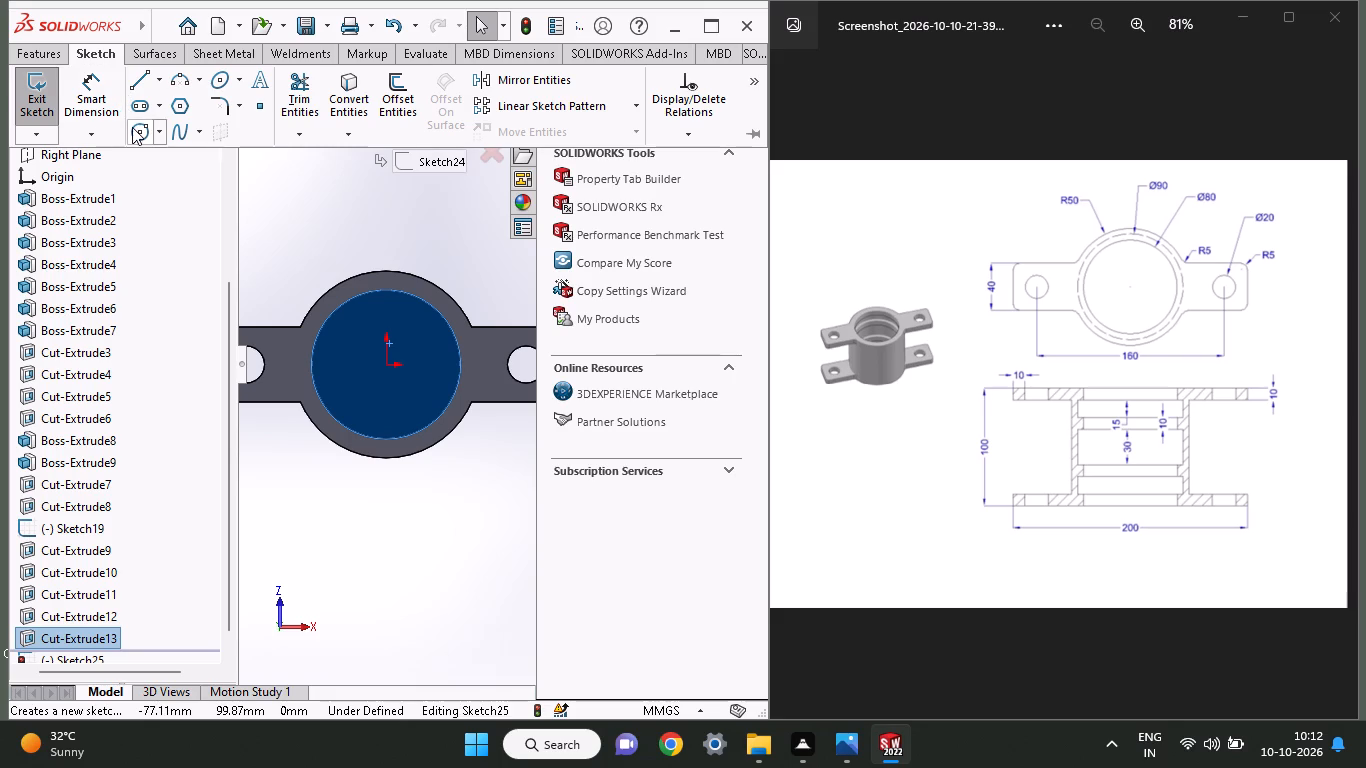
left_click(134, 127)
left_click(388, 367)
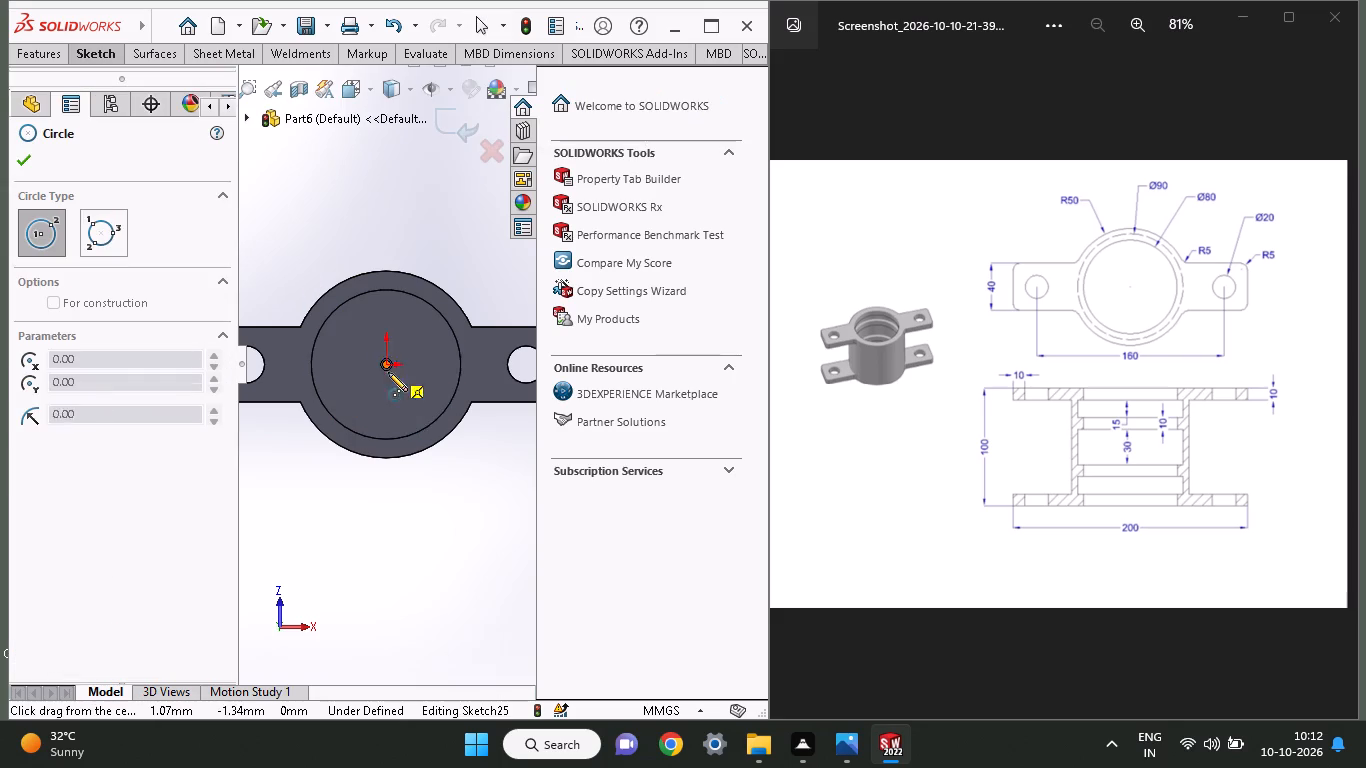
left_click(431, 439)
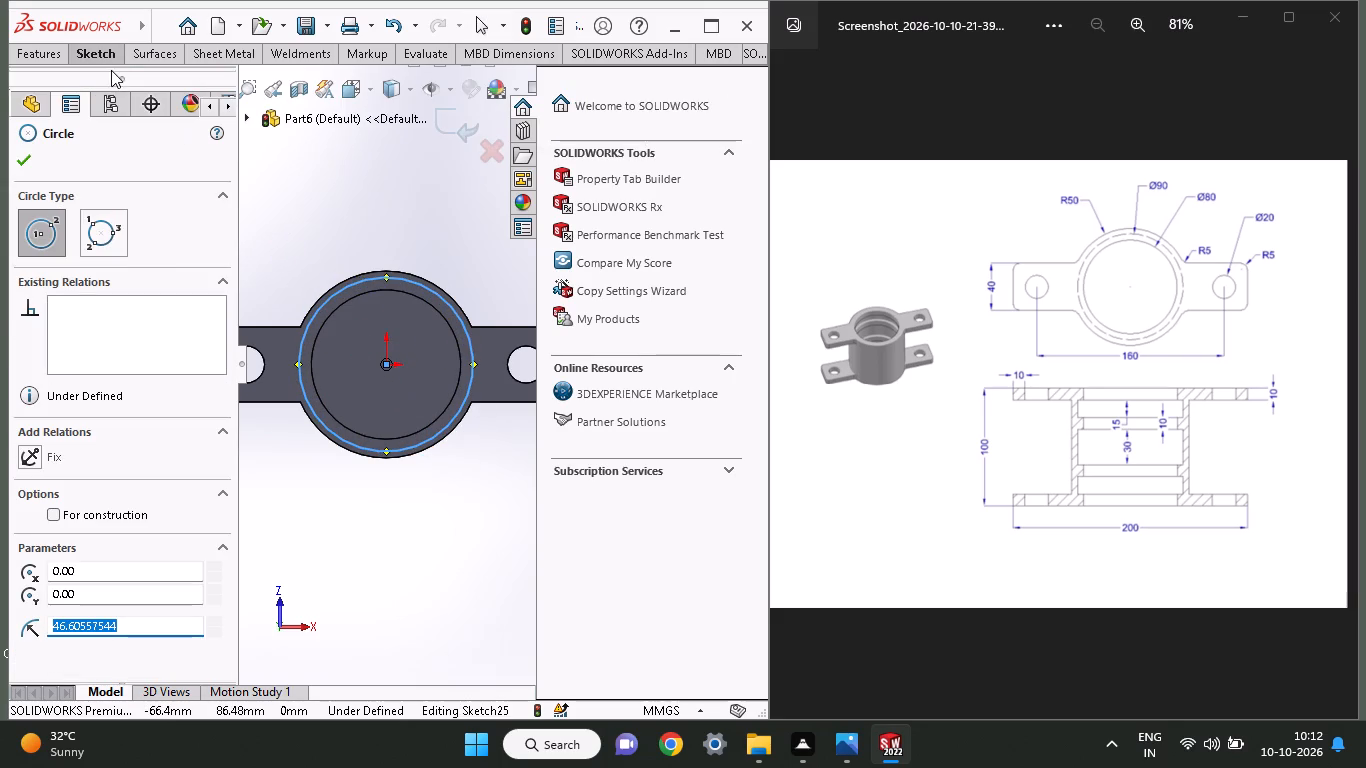
left_click(103, 50)
left_click(104, 91)
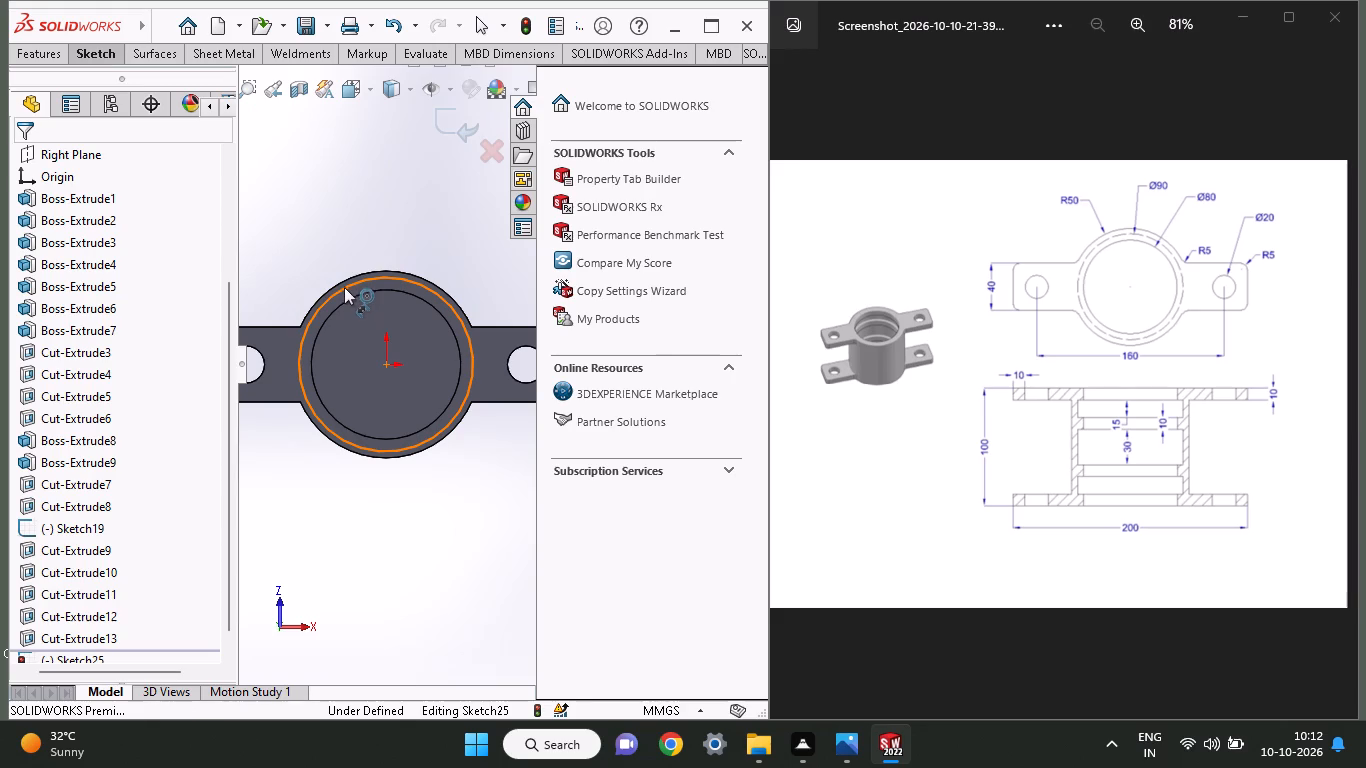
left_click(344, 286)
left_click(347, 229)
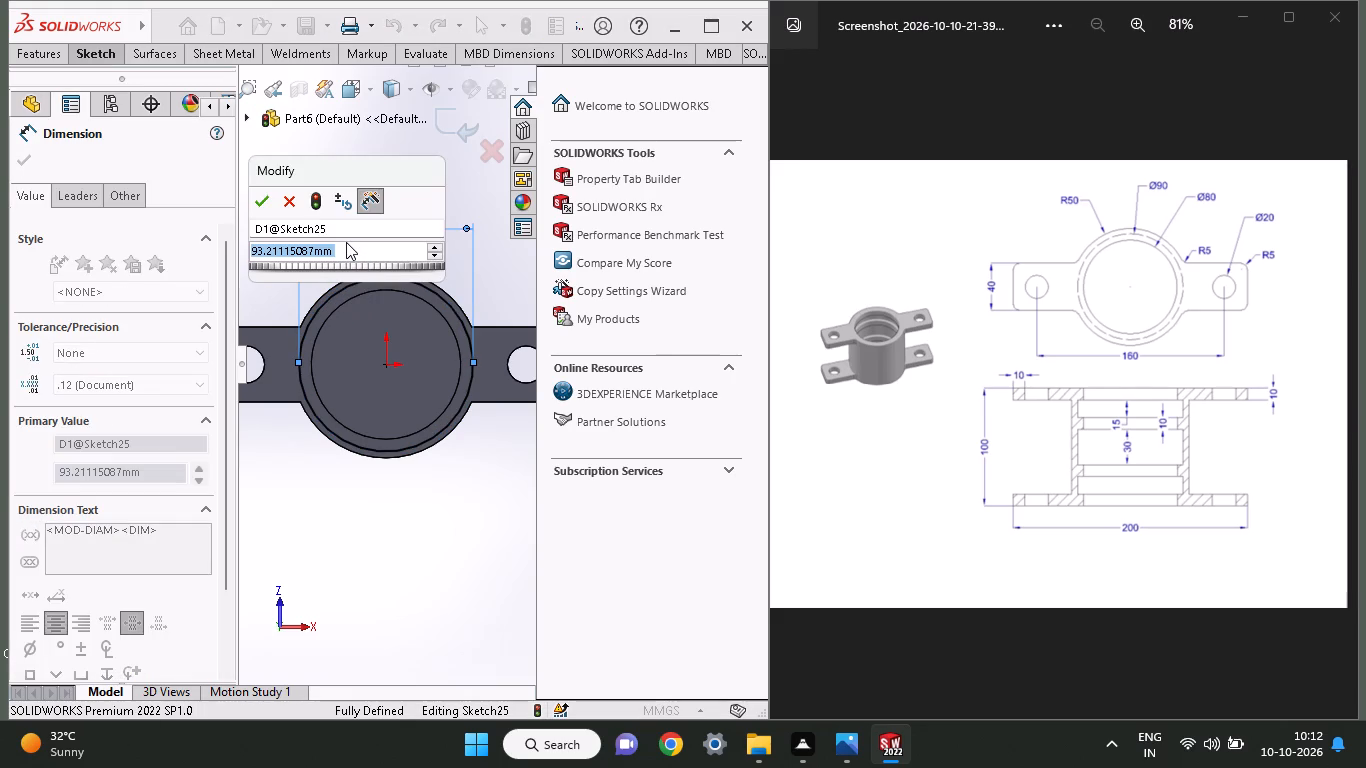
key("9")
type("0+")
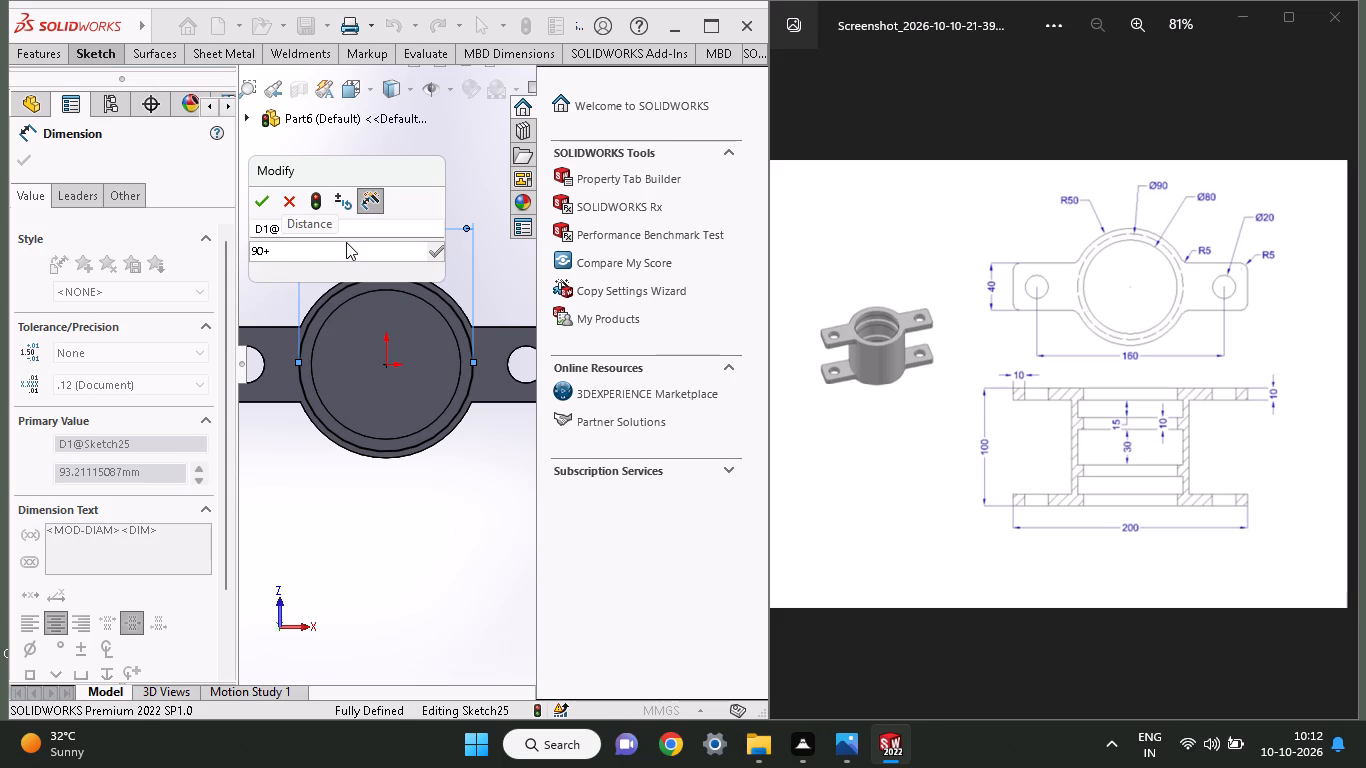
key("BackSpace")
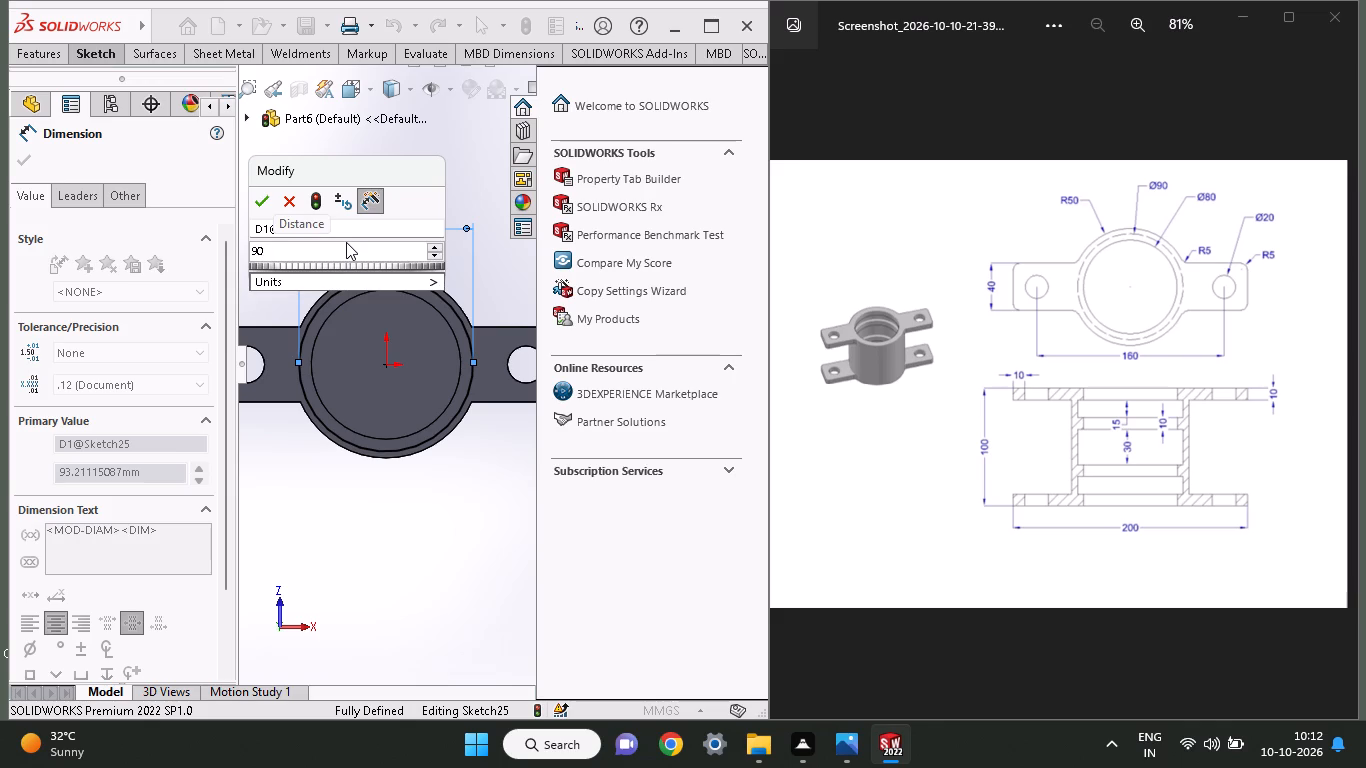
key("Return")
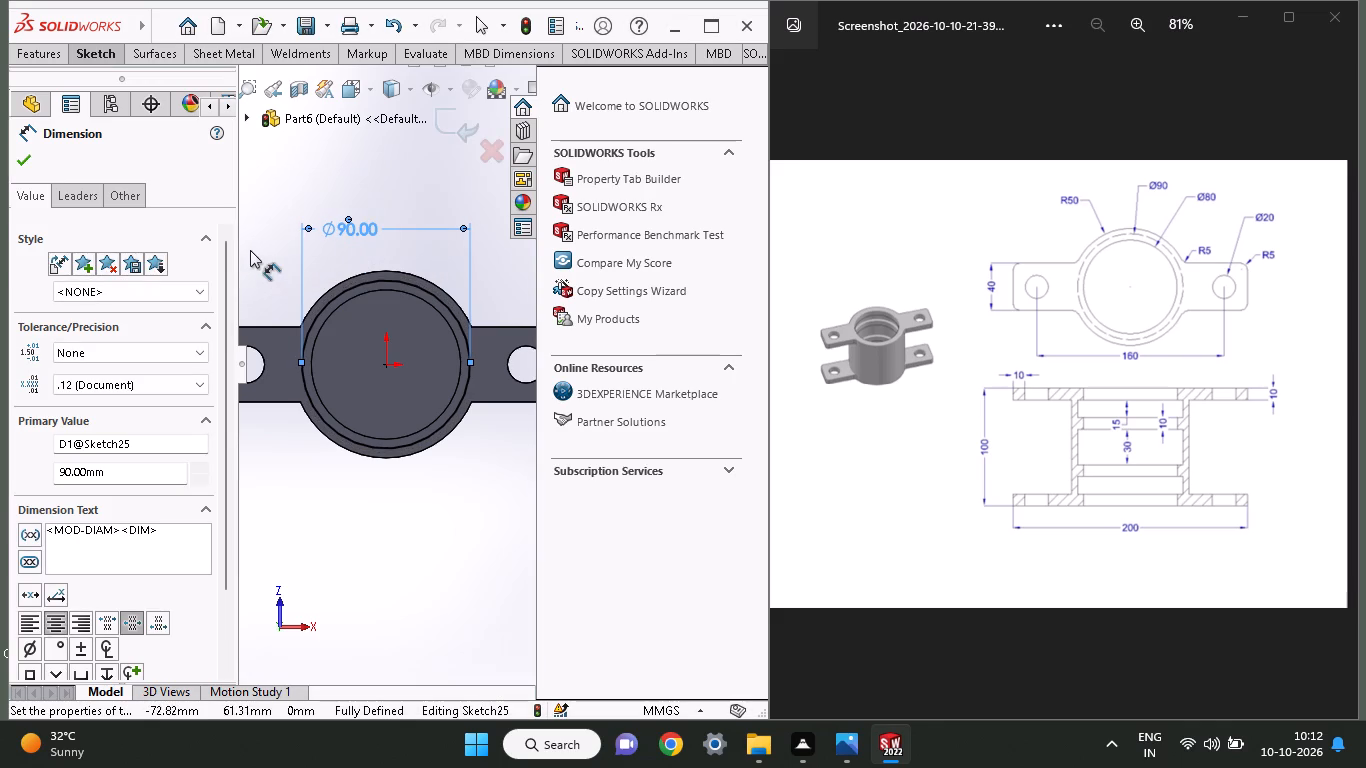
Cut-extrude the 90 mm circle blind 15 mm deeper into the cylinder to form the last groove.
left_click(26, 58)
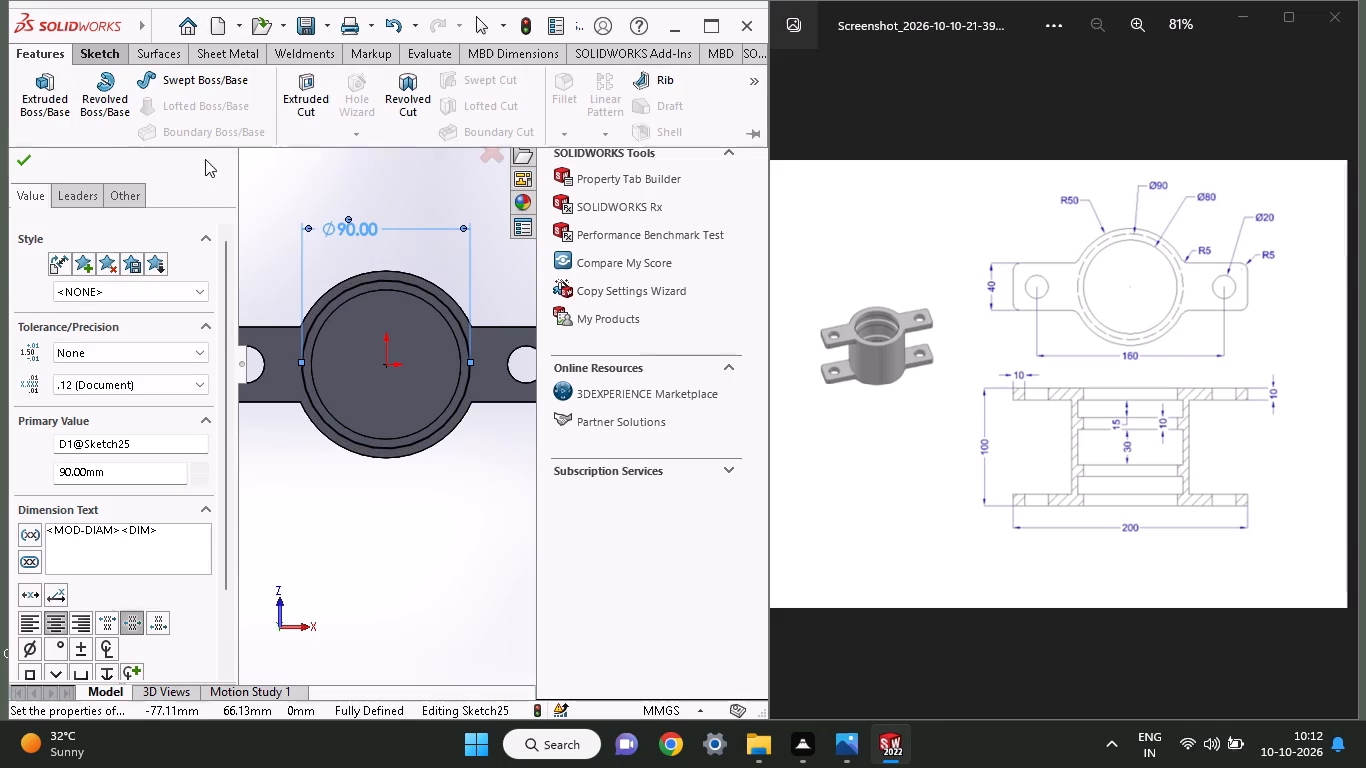
left_click(290, 105)
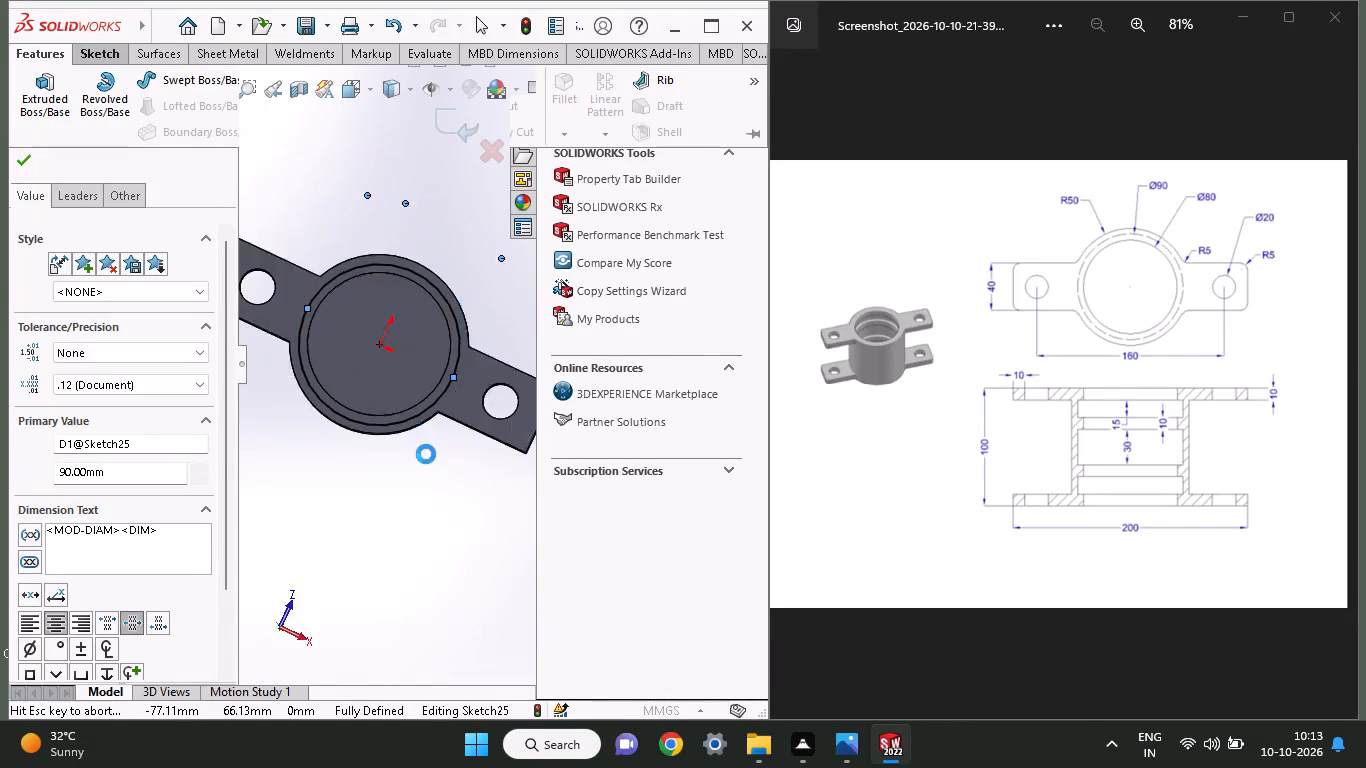
middle_click_drag(416, 370, 445, 278)
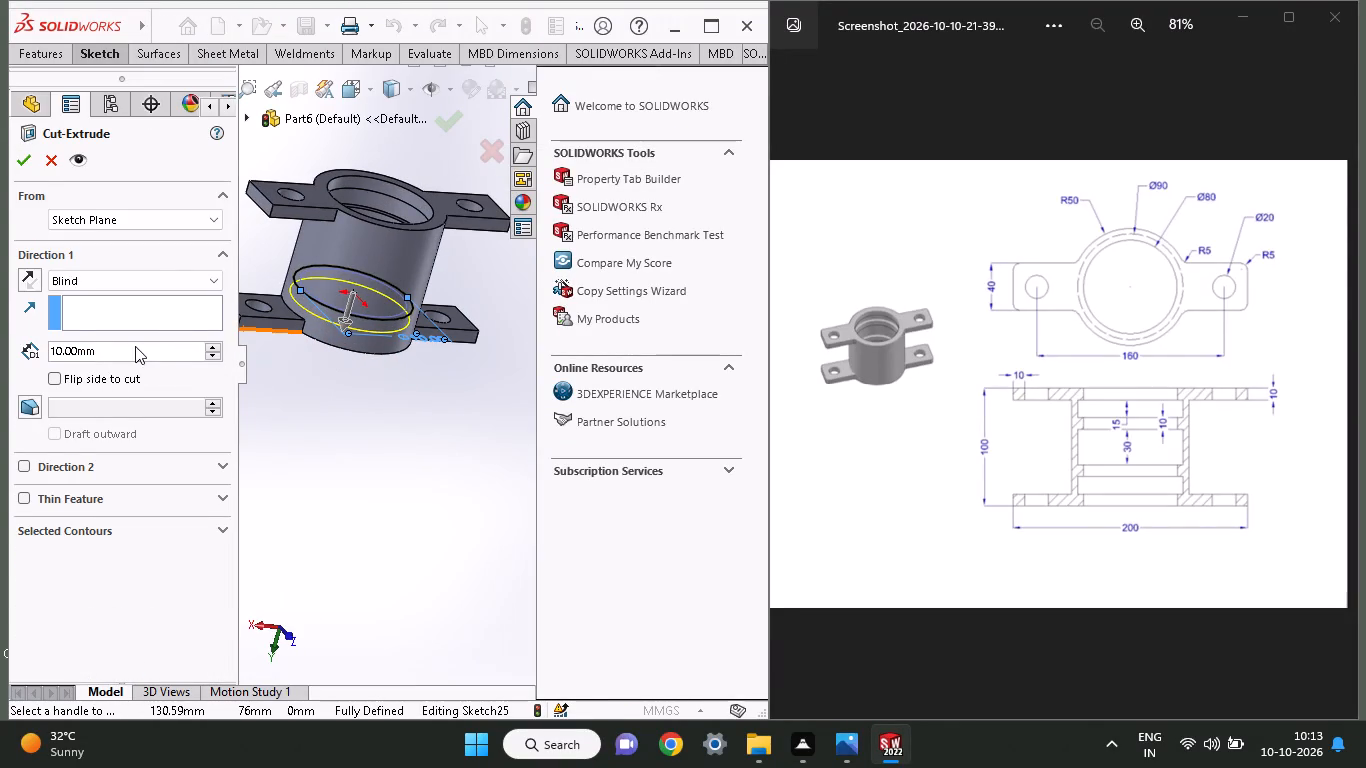
left_click_drag(135, 346, 0, 376)
type("15")
key("Return")
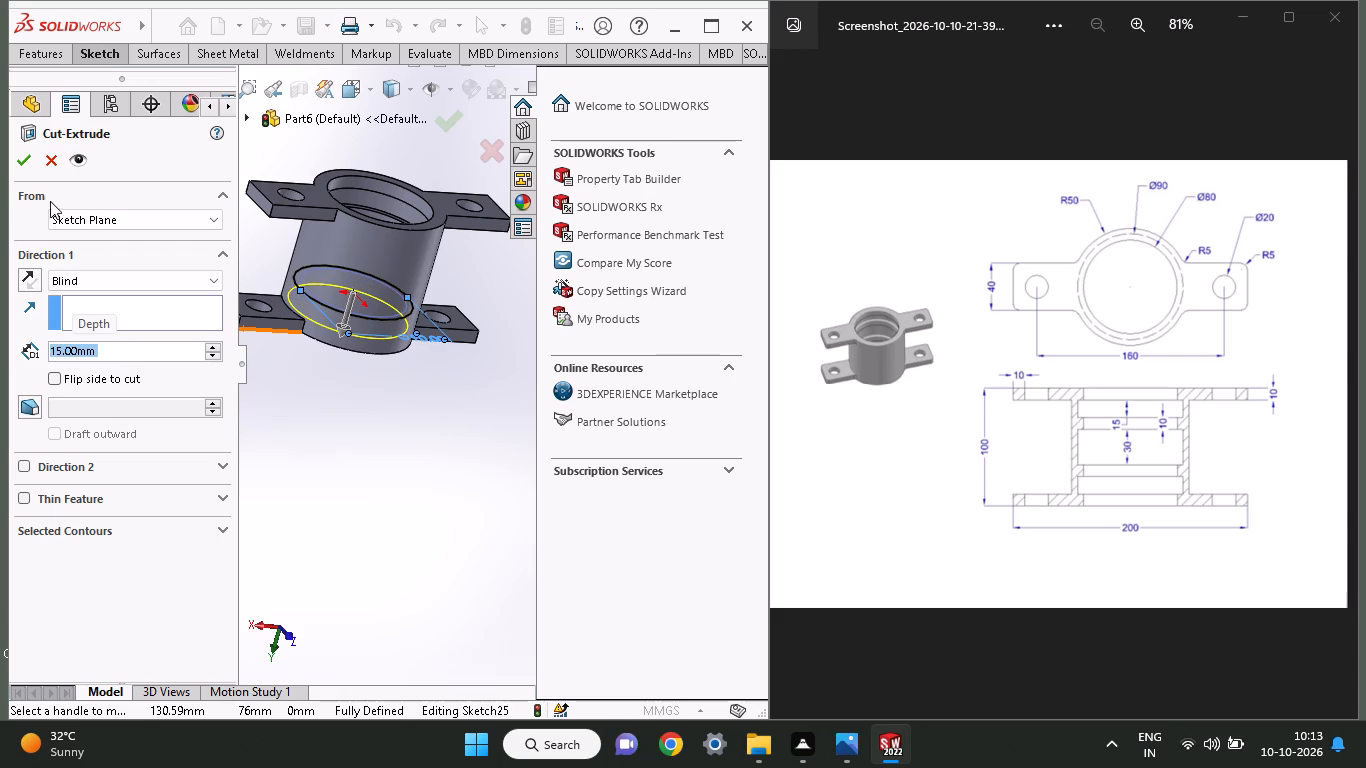
left_click(27, 154)
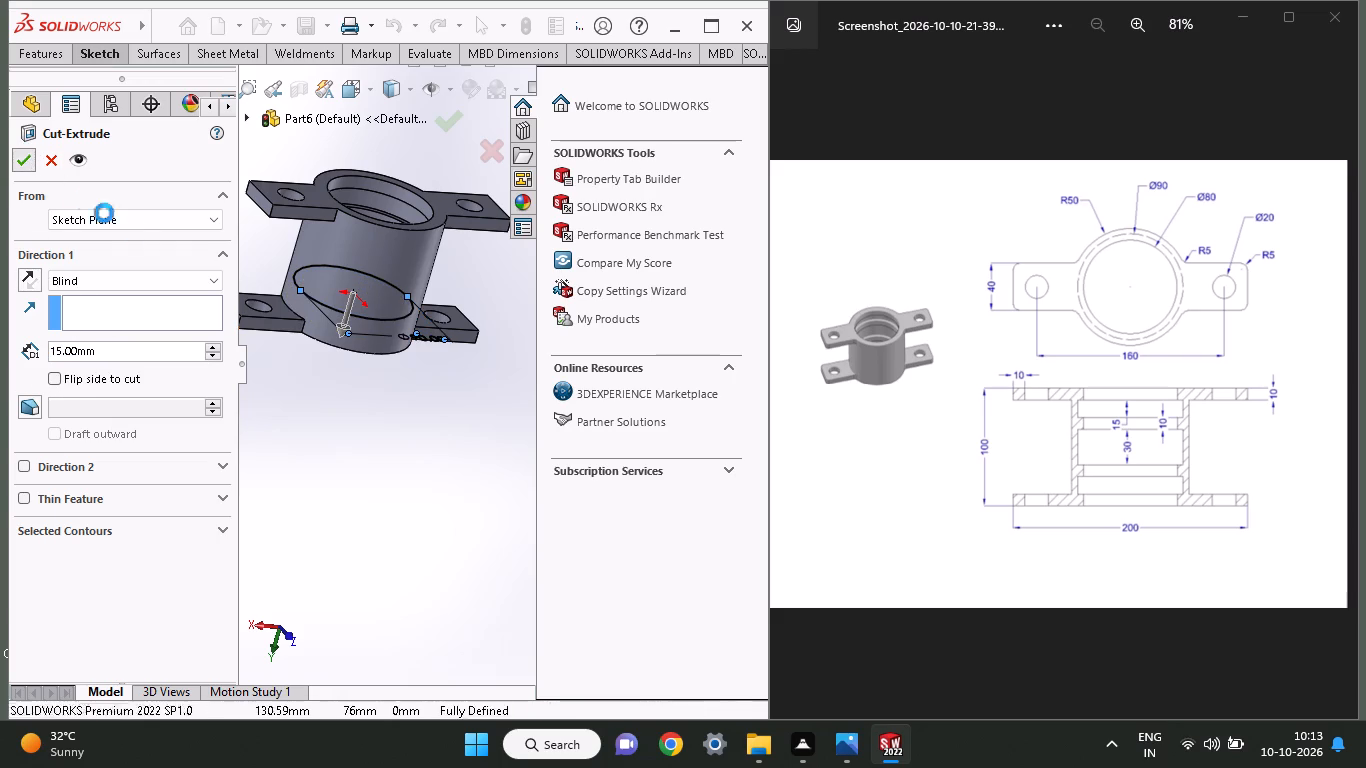
On the floor of the 15 mm deep groove, sketch a circle of 40 mm radius centred on the origin.
middle_click_drag(395, 437, 376, 543)
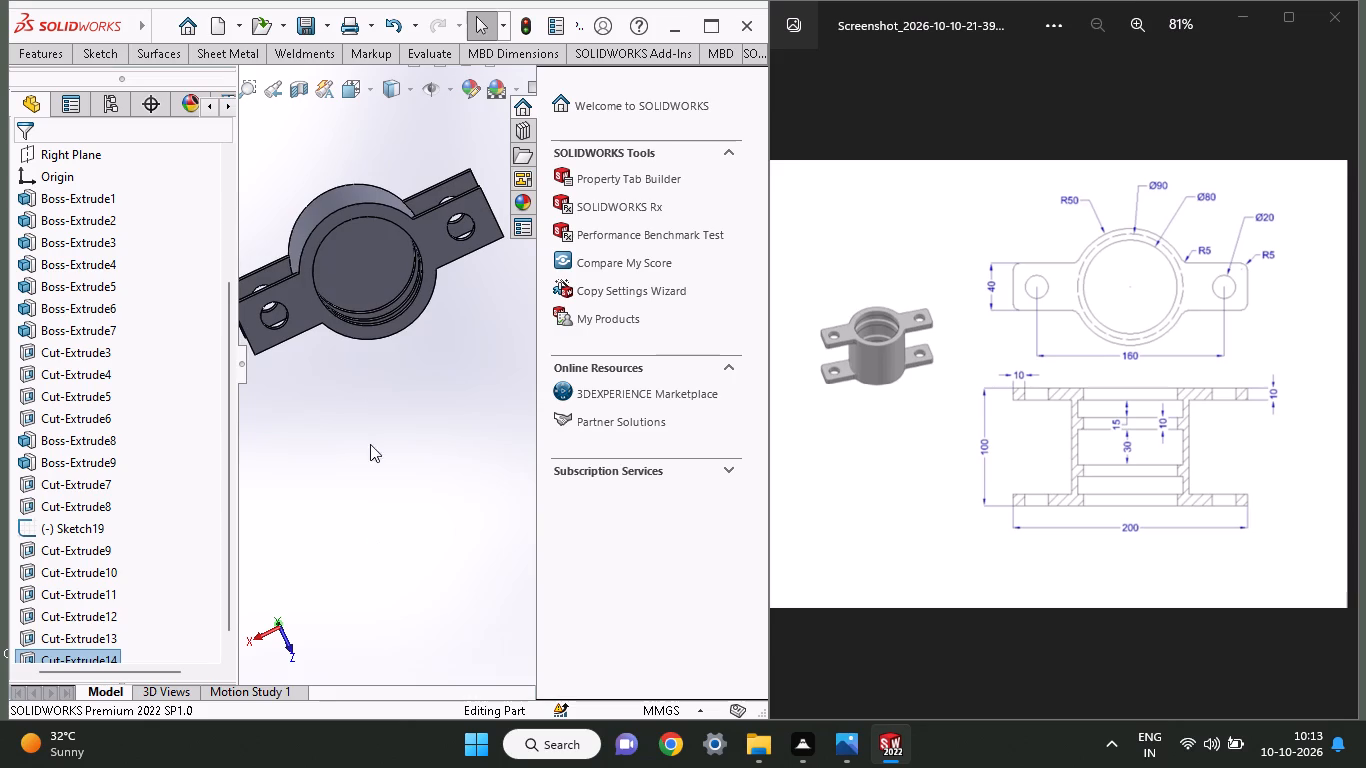
left_click(380, 278)
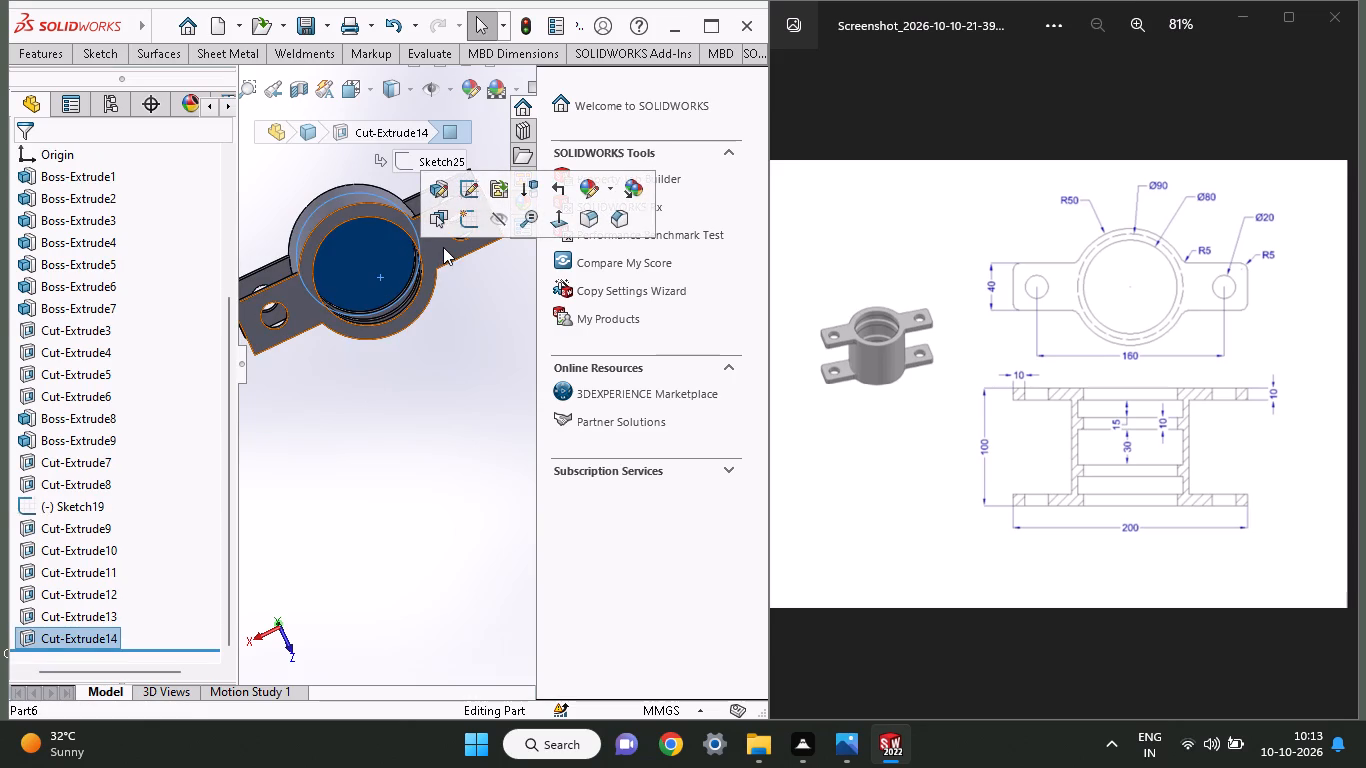
left_click(467, 224)
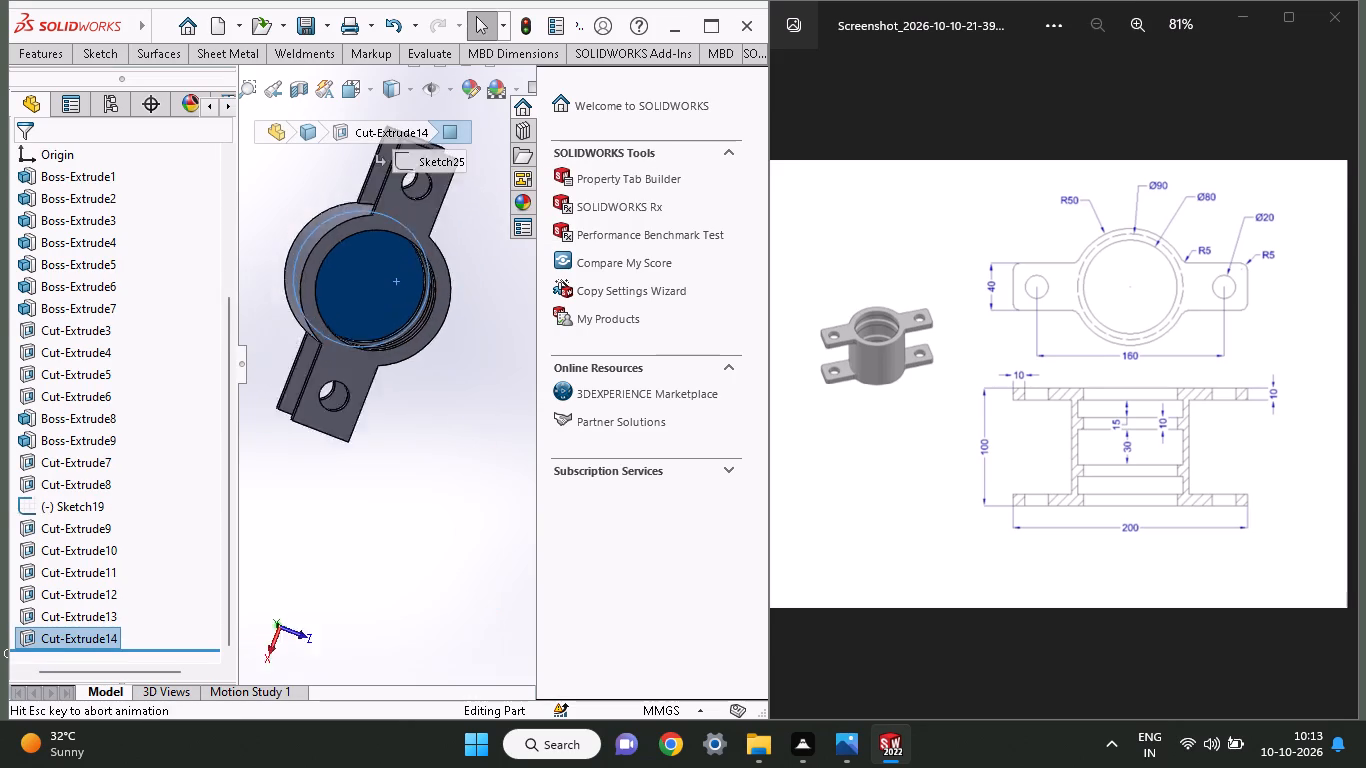
left_click(82, 52)
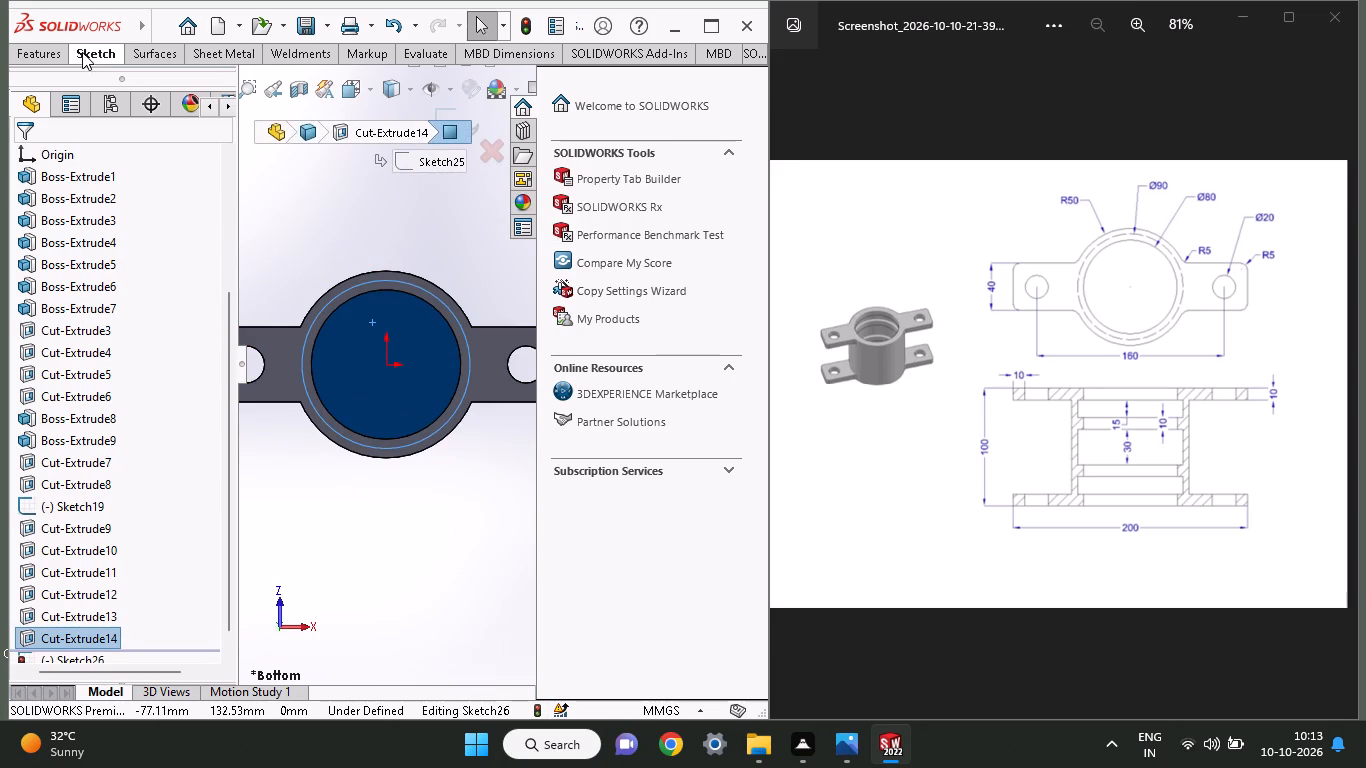
left_click(147, 124)
left_click(390, 364)
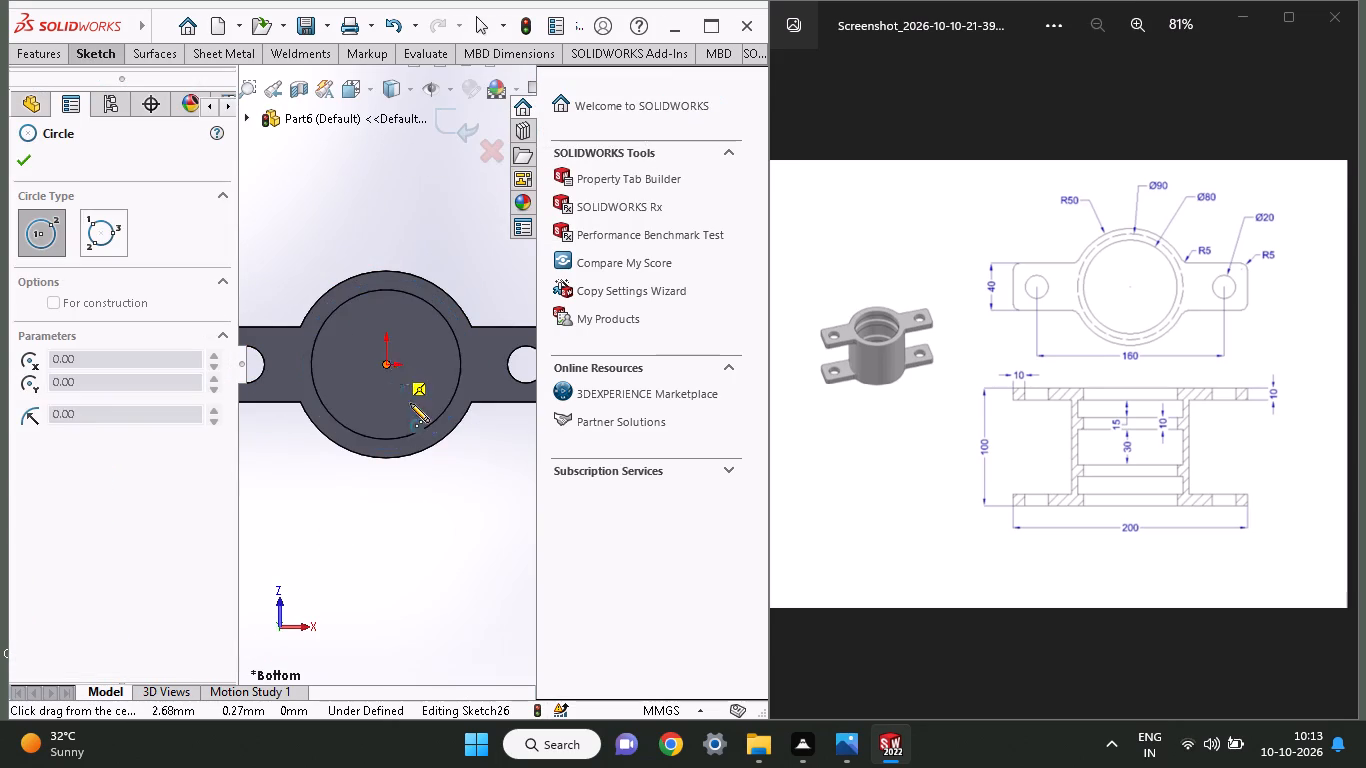
left_click(422, 434)
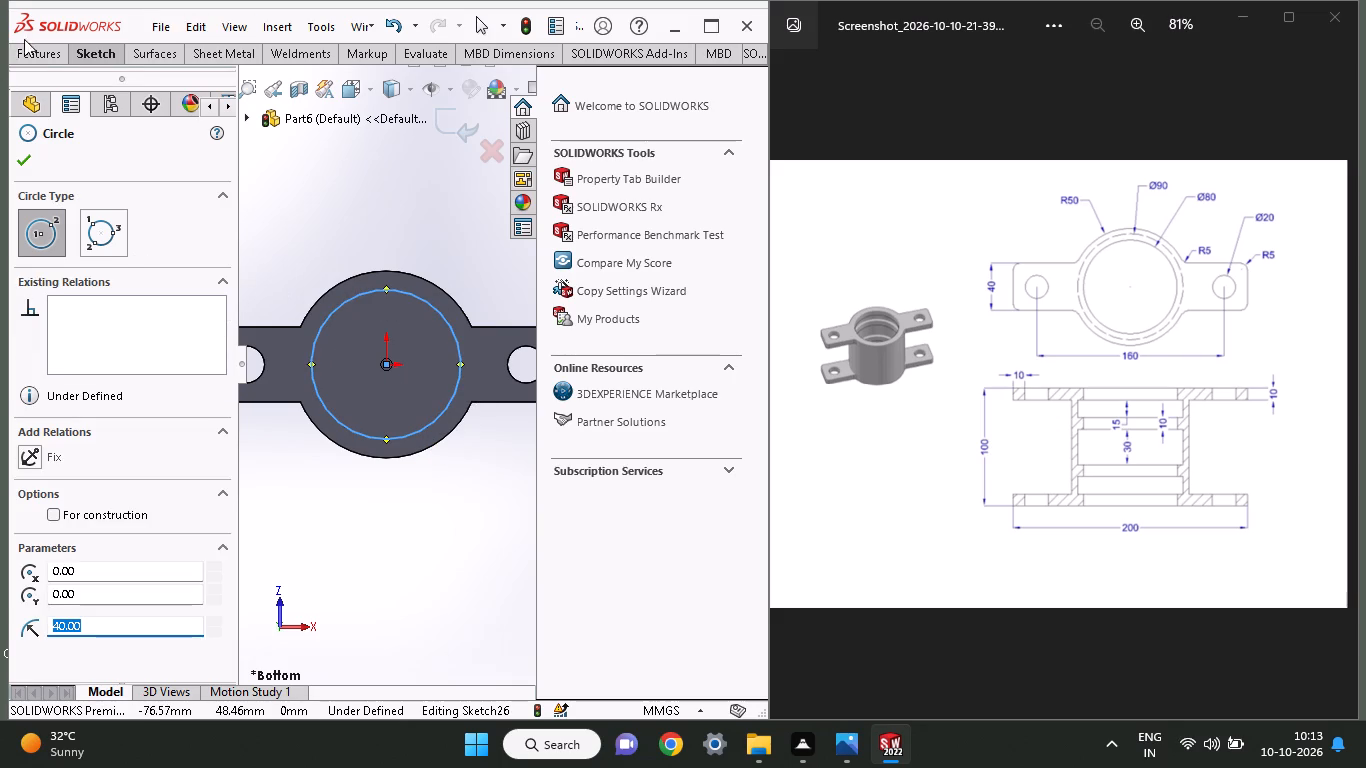
Cut-extrude the 40 mm radius circle blind 65 mm, out through the far end of the cylinder, to open the bore.
left_click(42, 50)
left_click(303, 110)
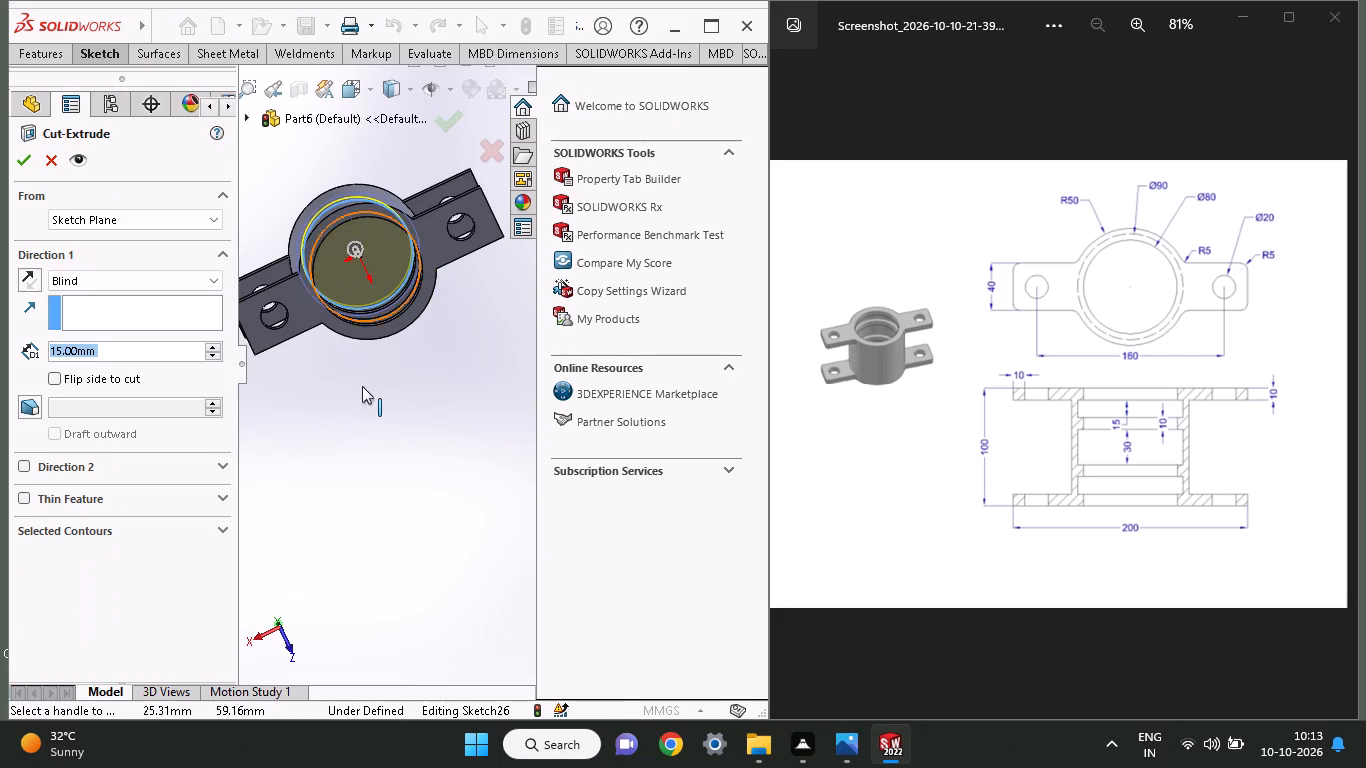
middle_click_drag(365, 400, 387, 298)
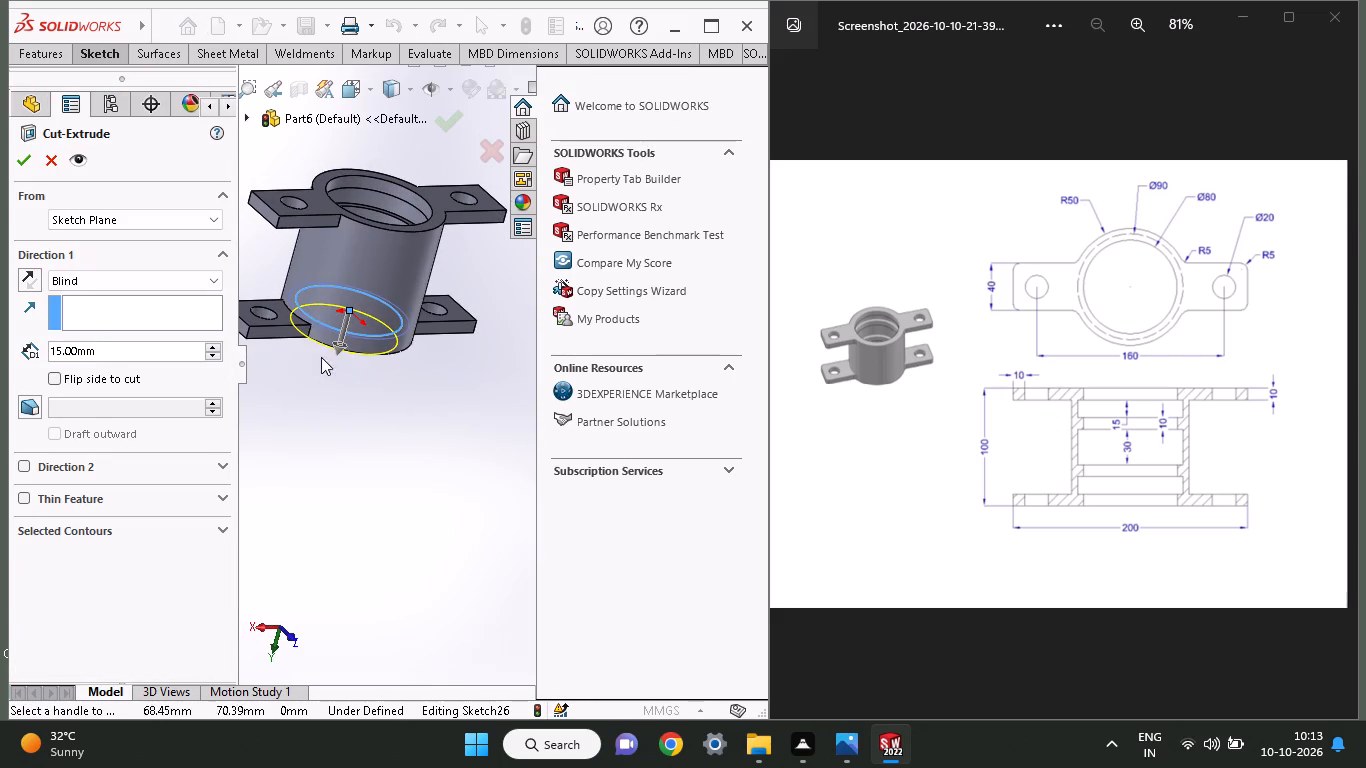
left_click_drag(335, 347, 335, 390)
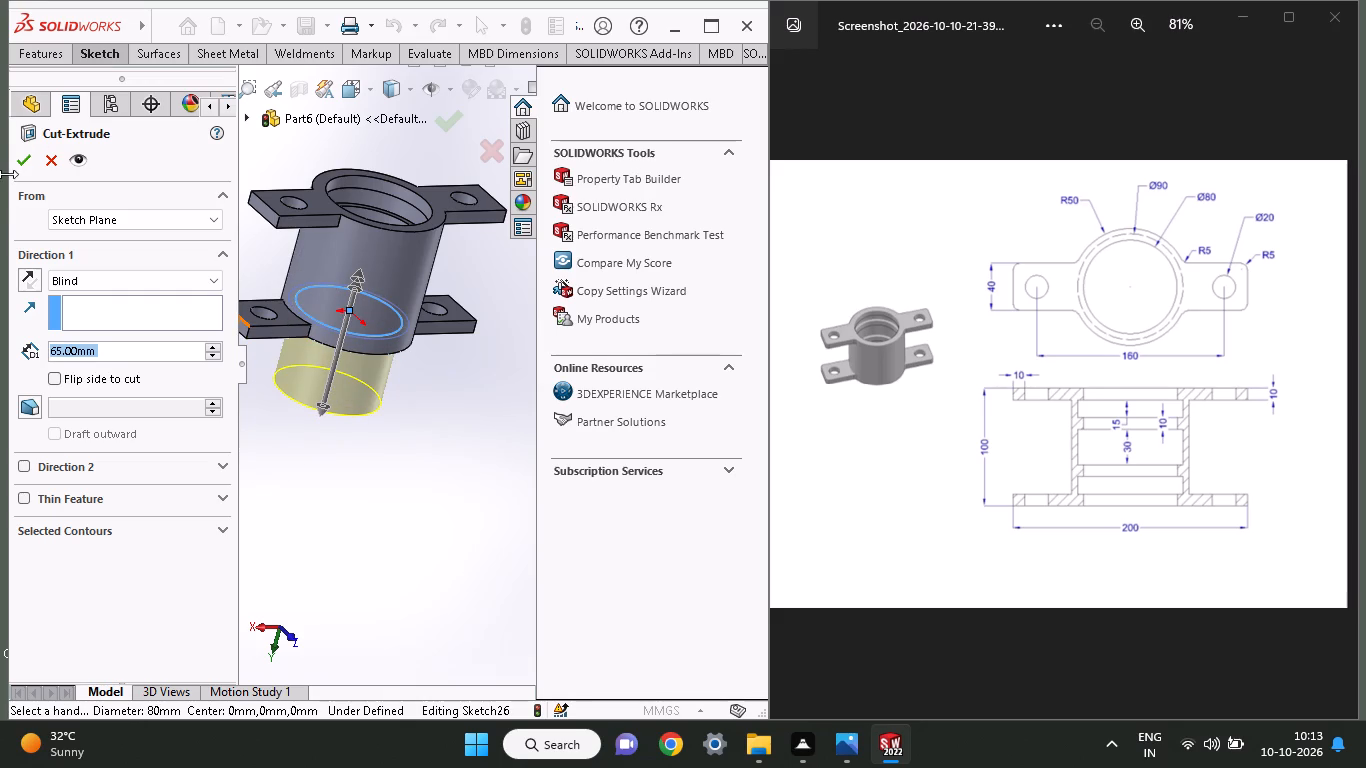
left_click(20, 155)
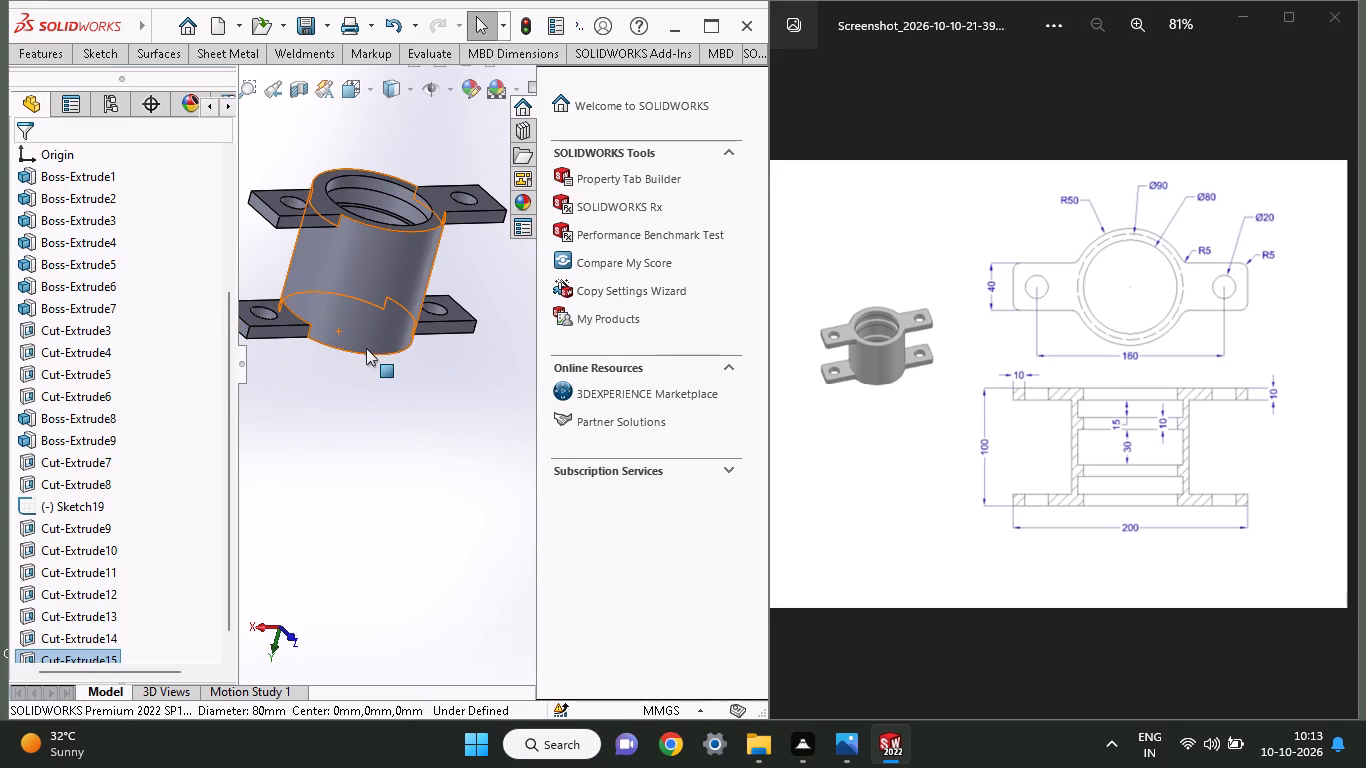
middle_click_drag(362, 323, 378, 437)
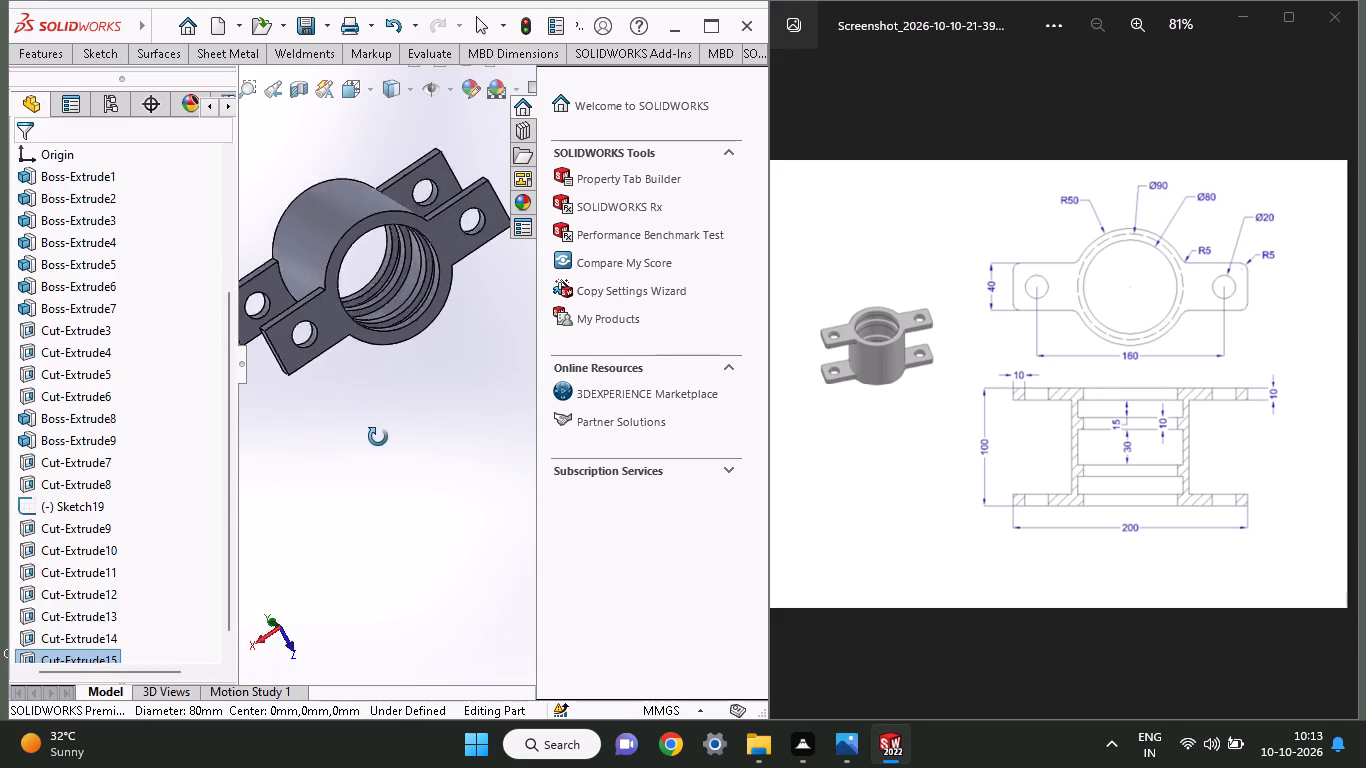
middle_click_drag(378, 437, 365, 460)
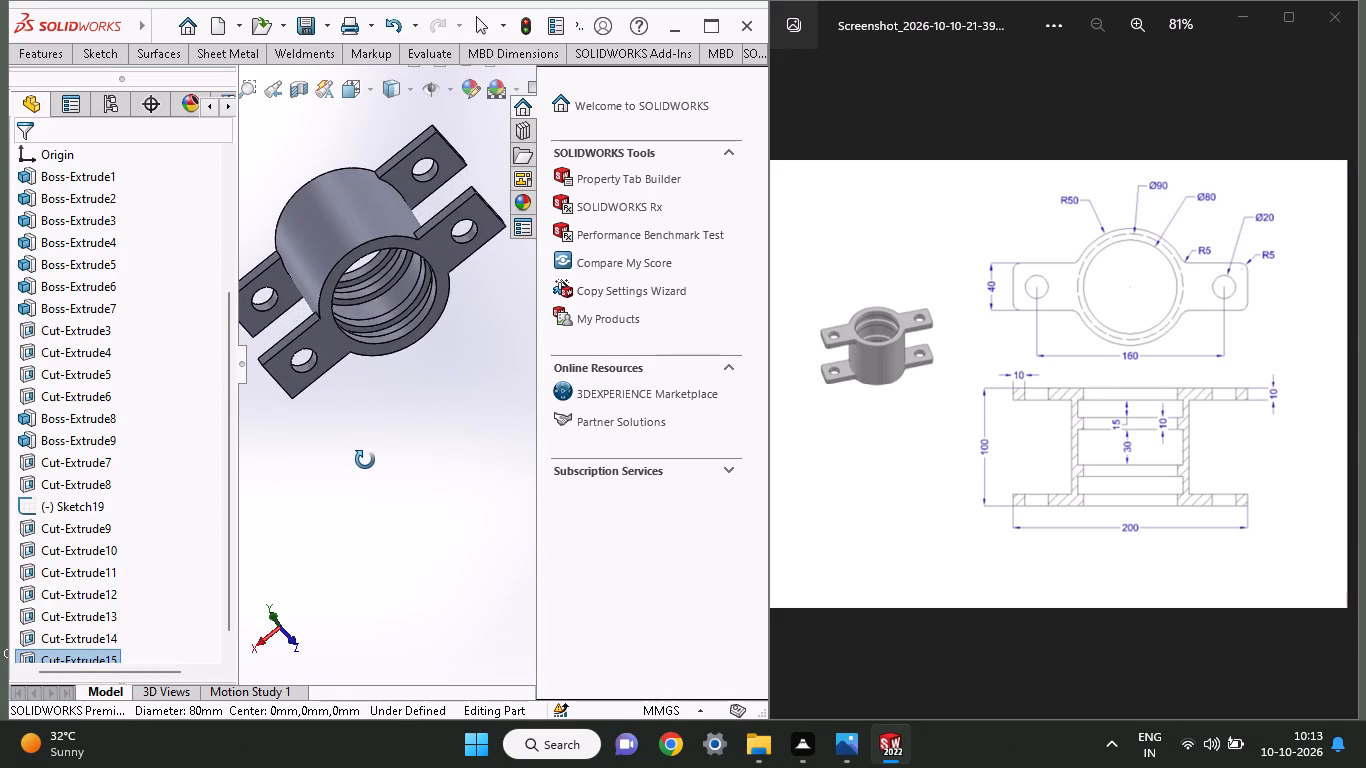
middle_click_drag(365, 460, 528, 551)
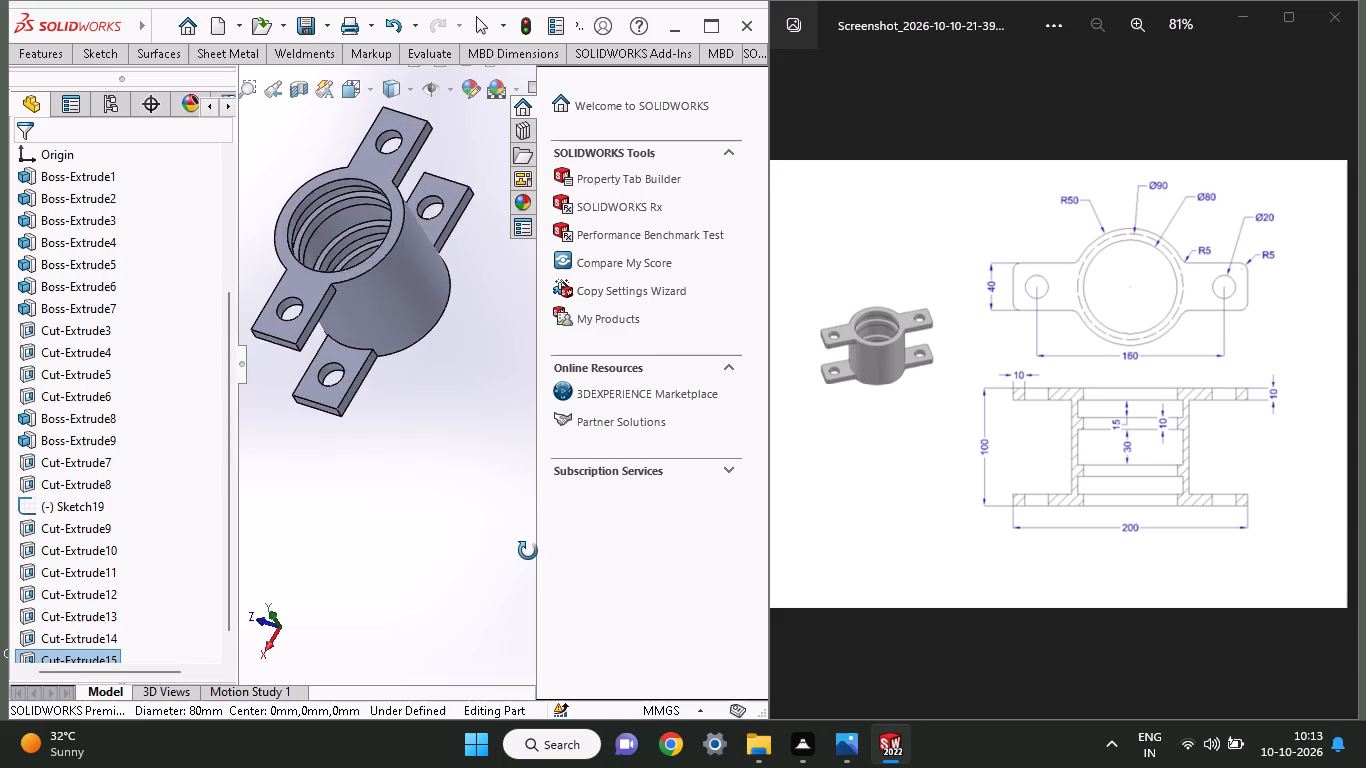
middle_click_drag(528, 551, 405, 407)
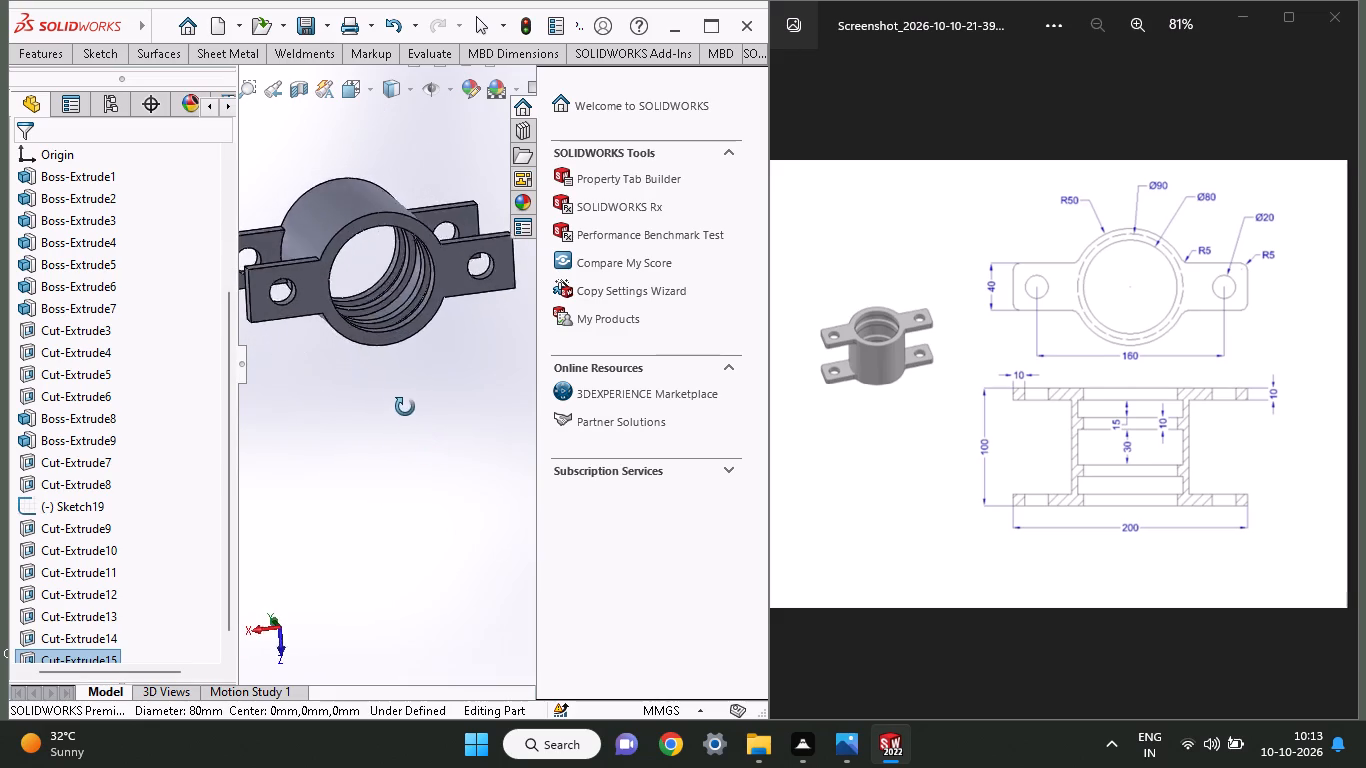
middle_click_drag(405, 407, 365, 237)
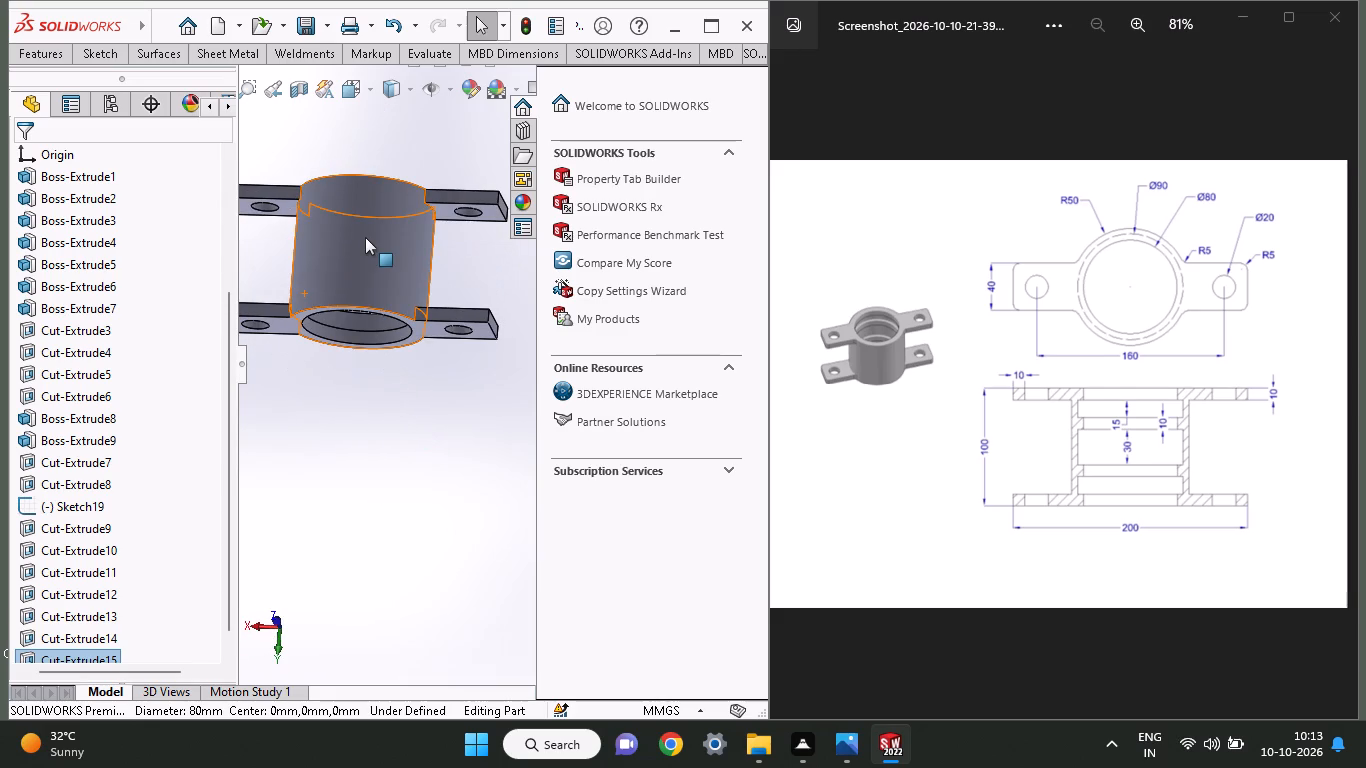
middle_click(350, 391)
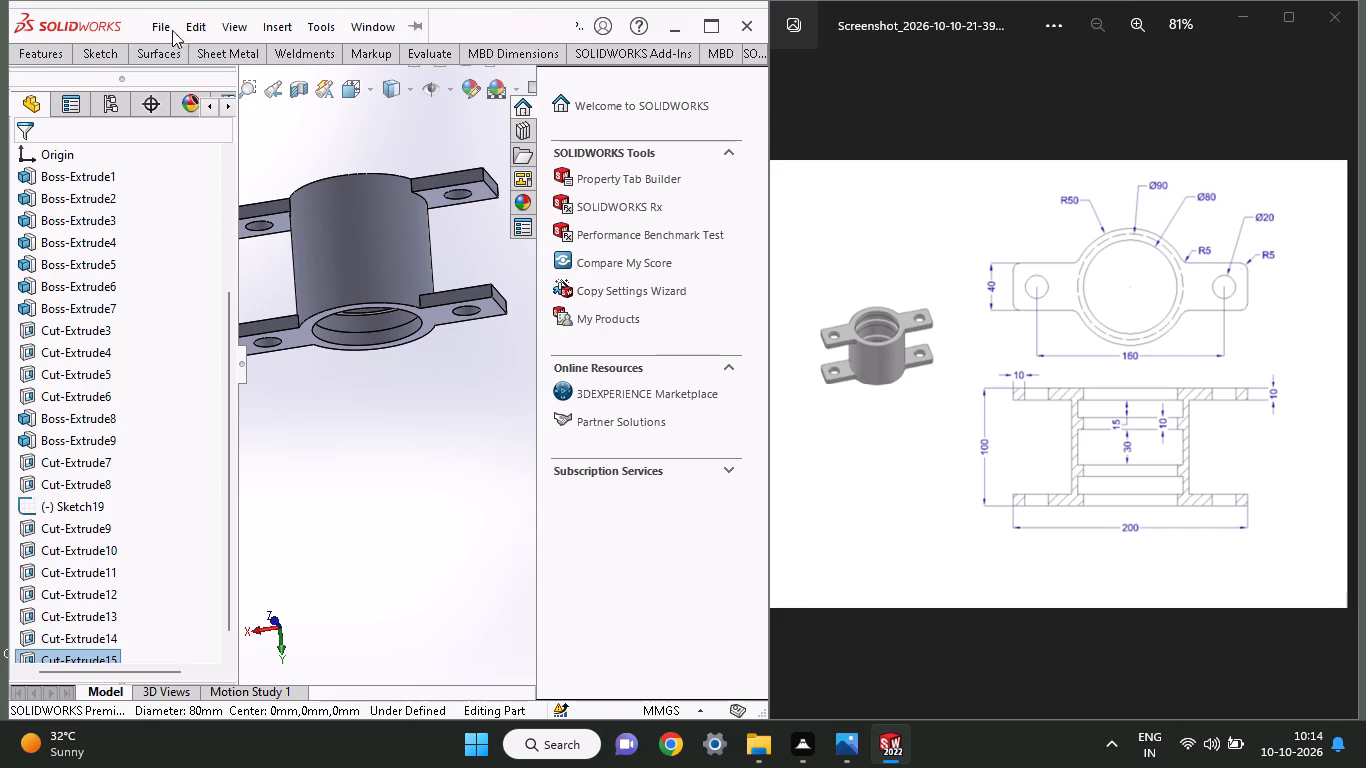
Save the part in the Documents folder under the new file name "100 ex-100".
left_click(166, 27)
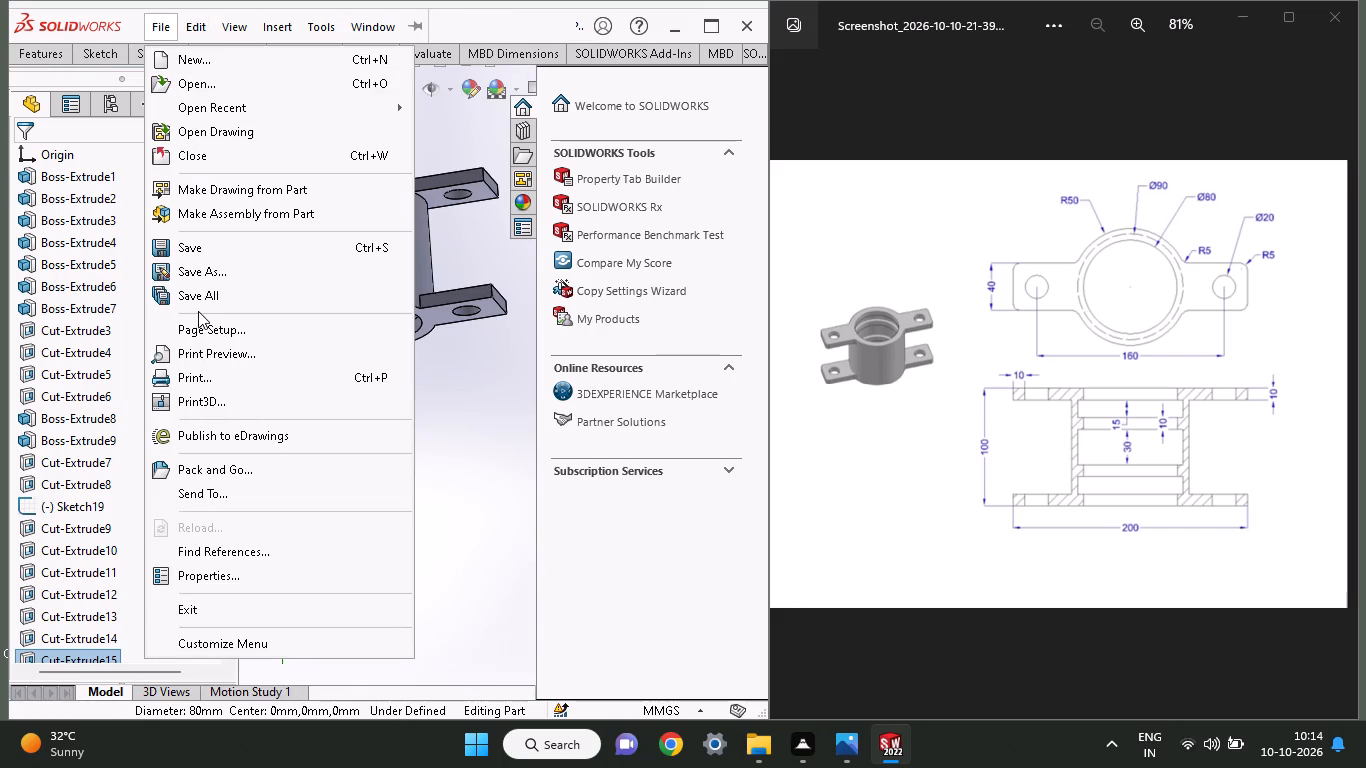
left_click(203, 275)
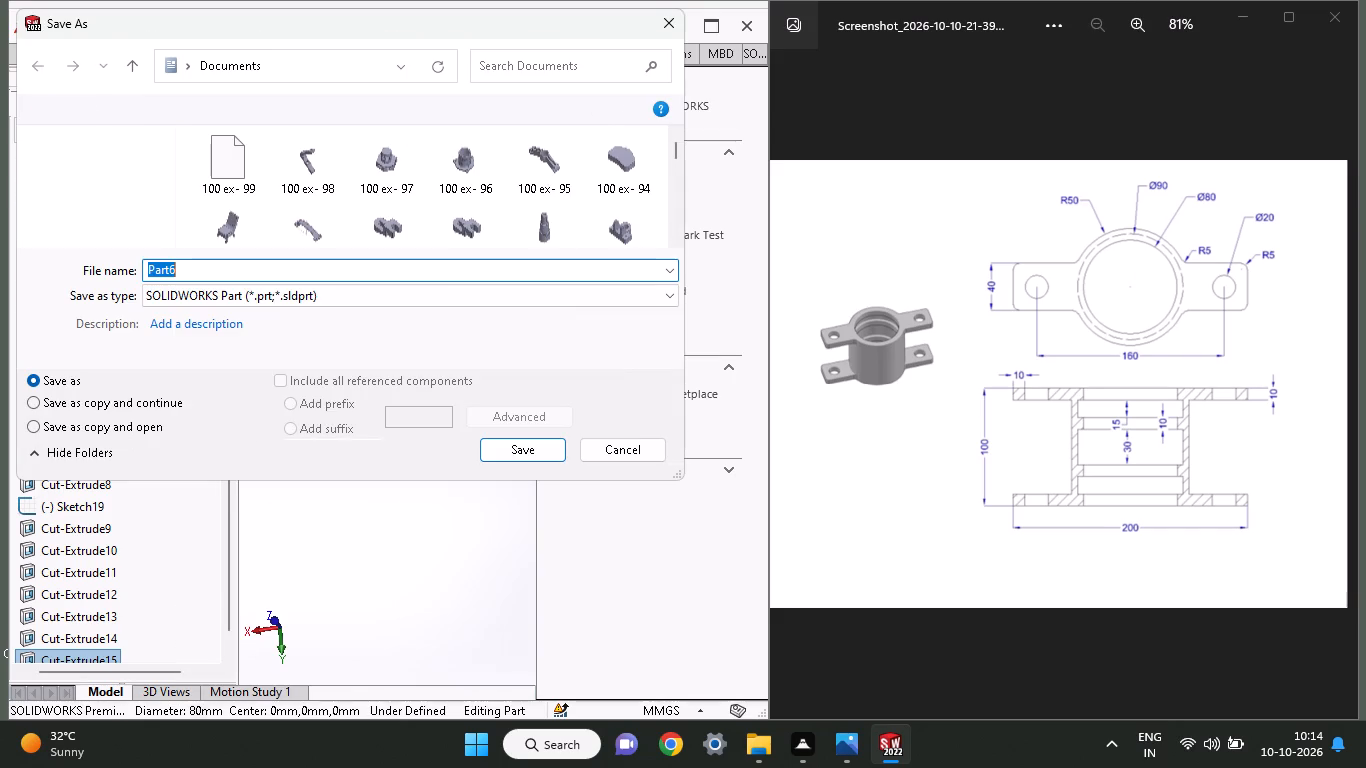
scroll(203, 275, "down", 1)
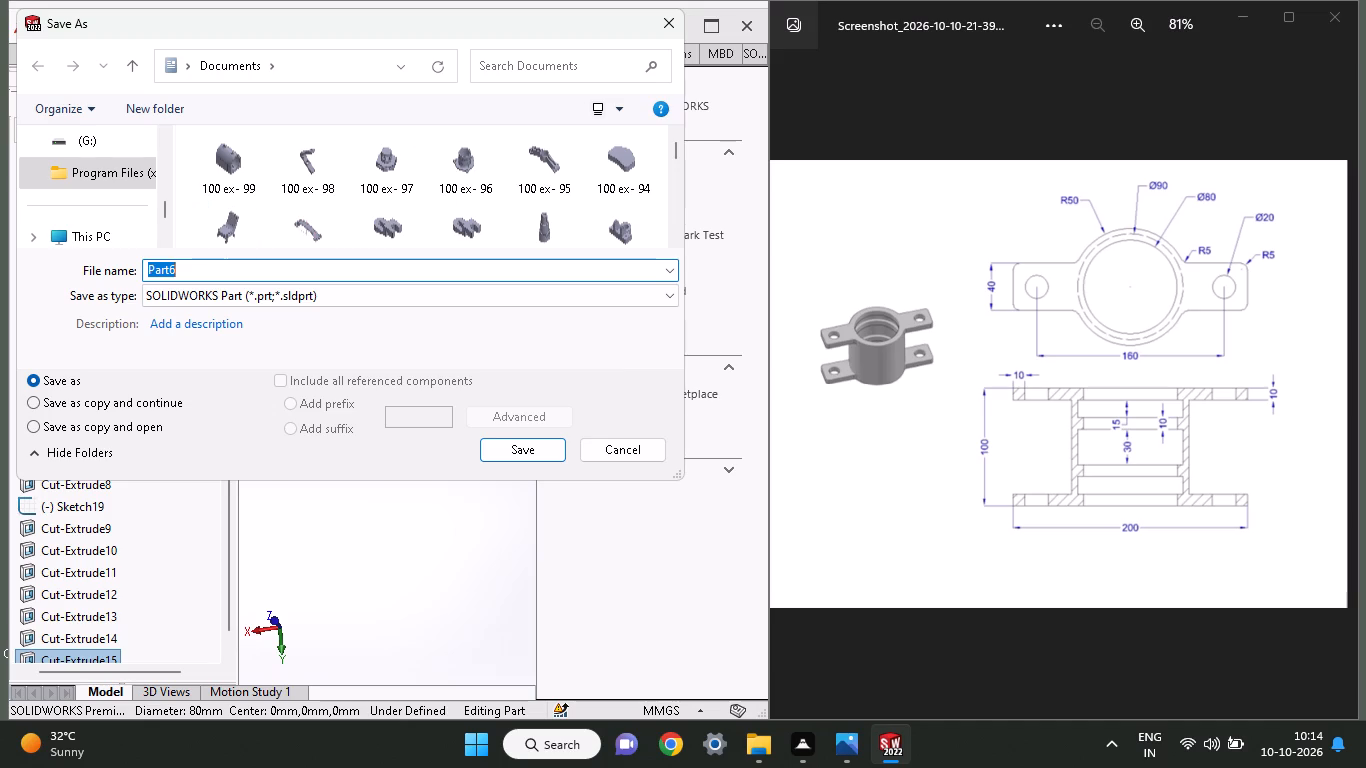
type("100")
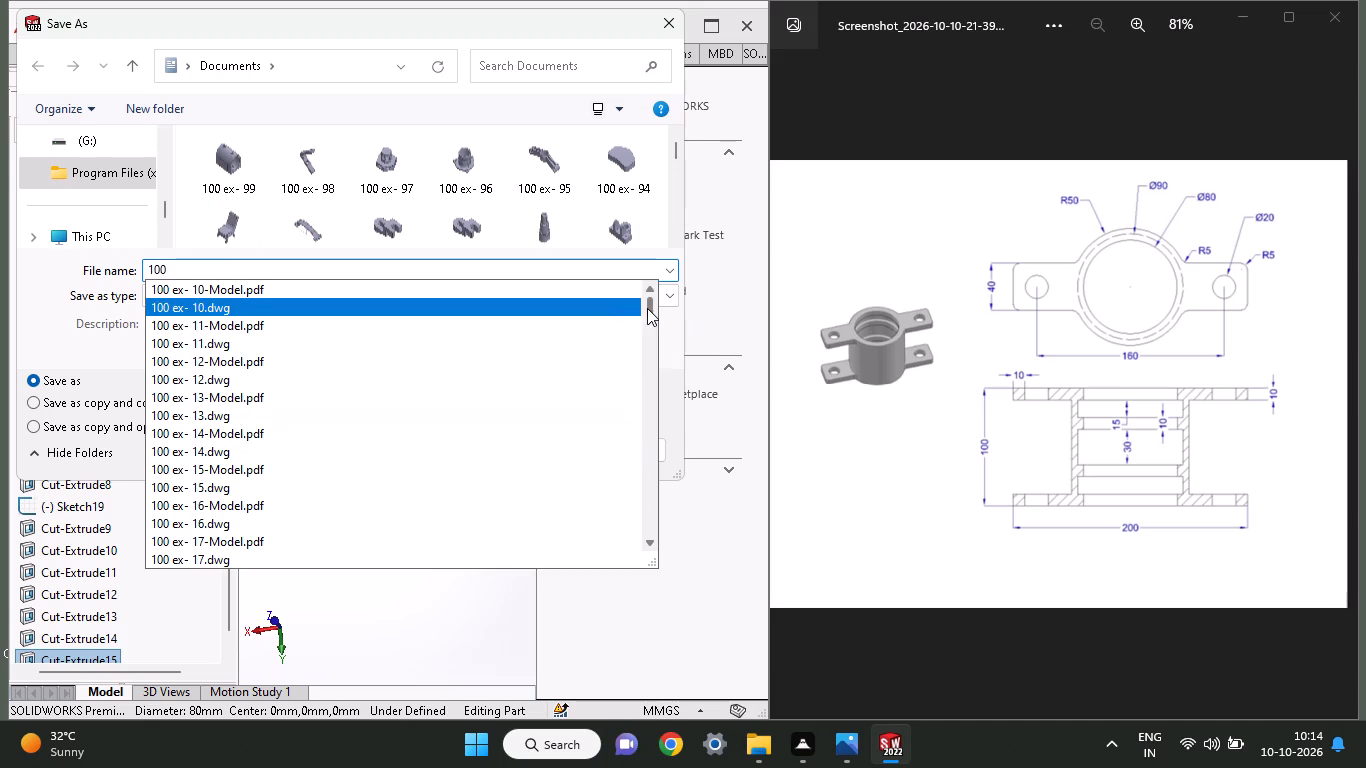
left_click_drag(647, 308, 671, 576)
left_click(339, 568)
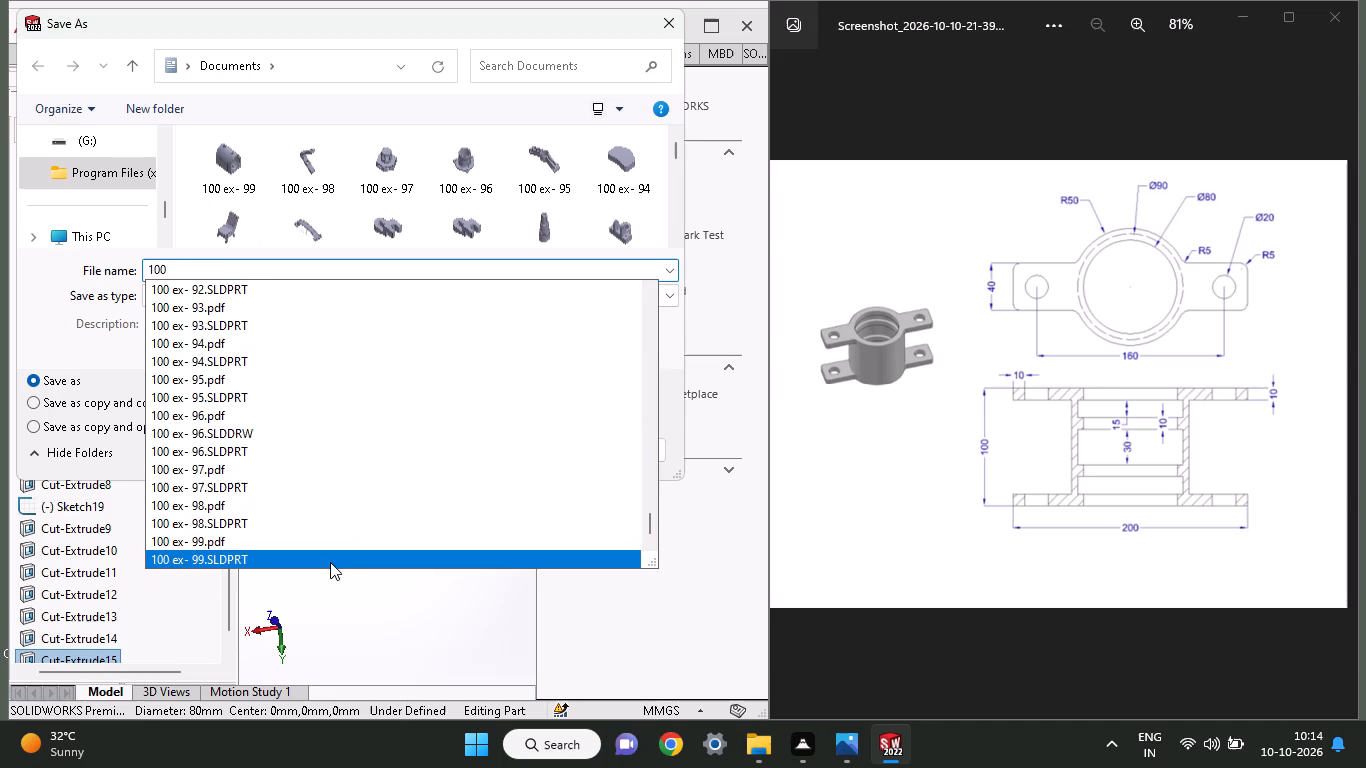
left_click(230, 565)
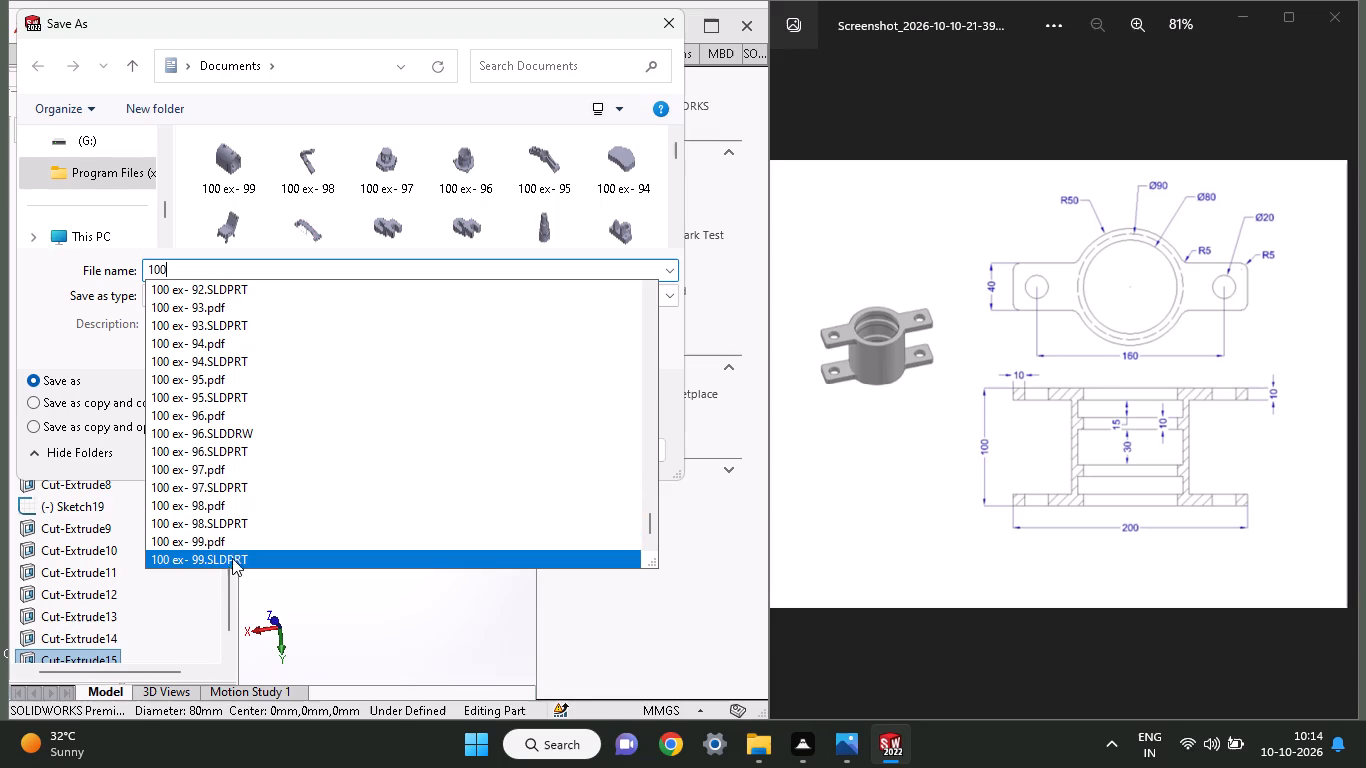
left_click(233, 558)
left_click(259, 270)
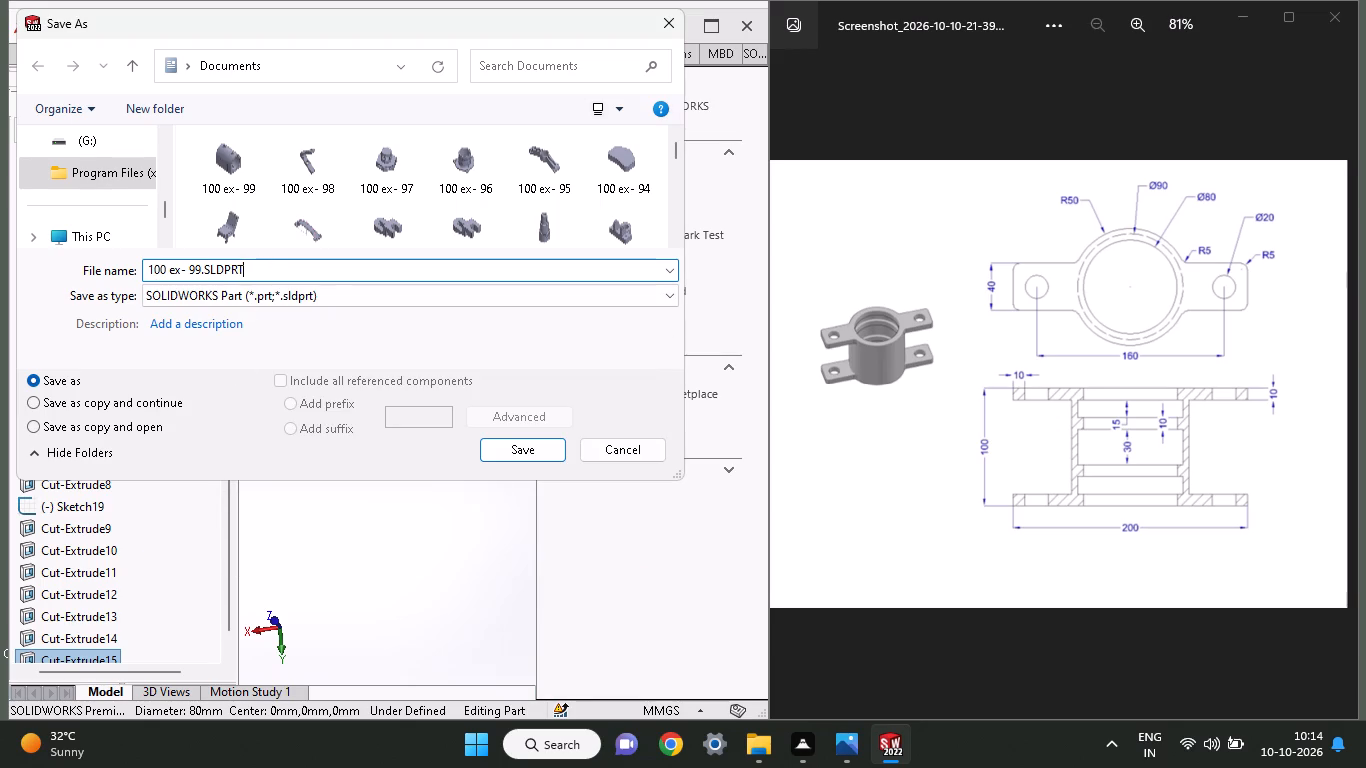
key("BackSpace")
key("BackSpace")
key("BackSpace")
key("BackSpace")
key("BackSpace")
key("BackSpace")
key("BackSpace")
key("BackSpace")
key("BackSpace")
key("BackSpace")
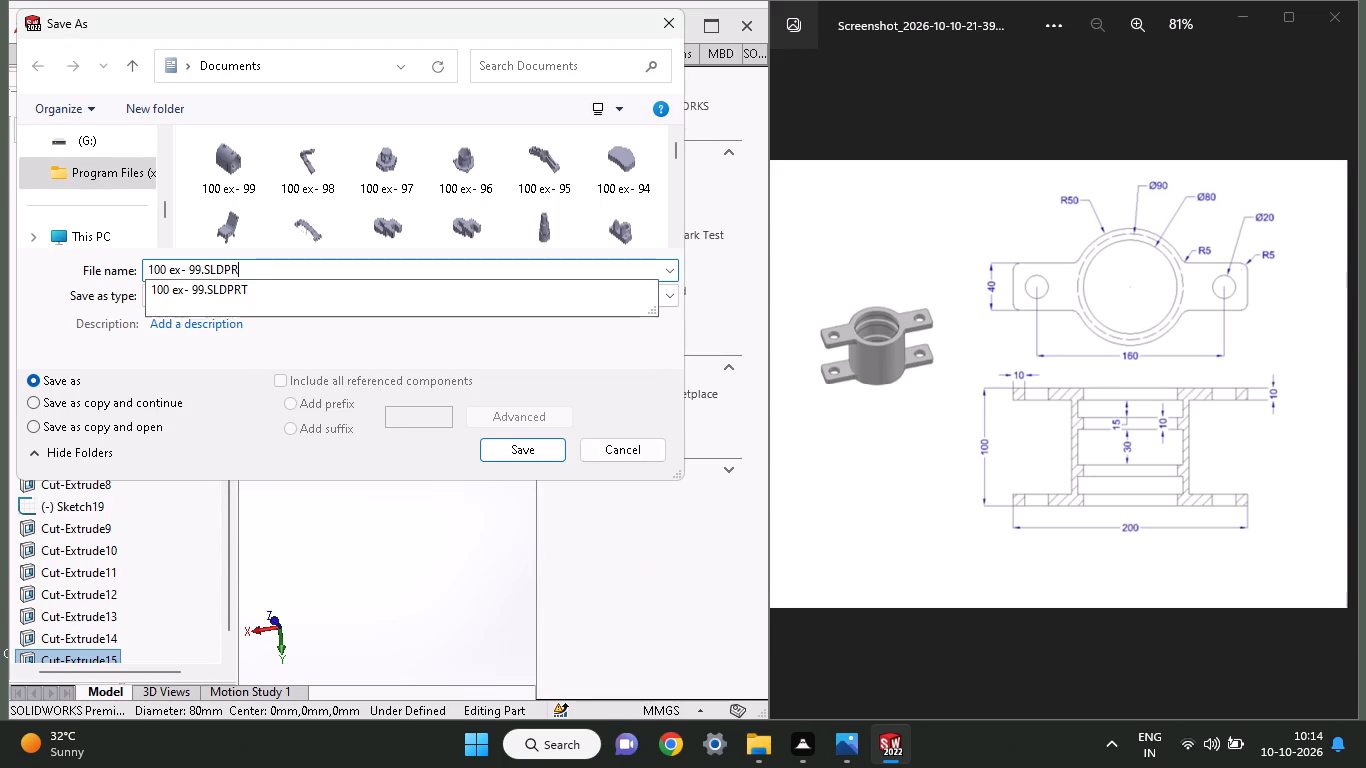
type("100")
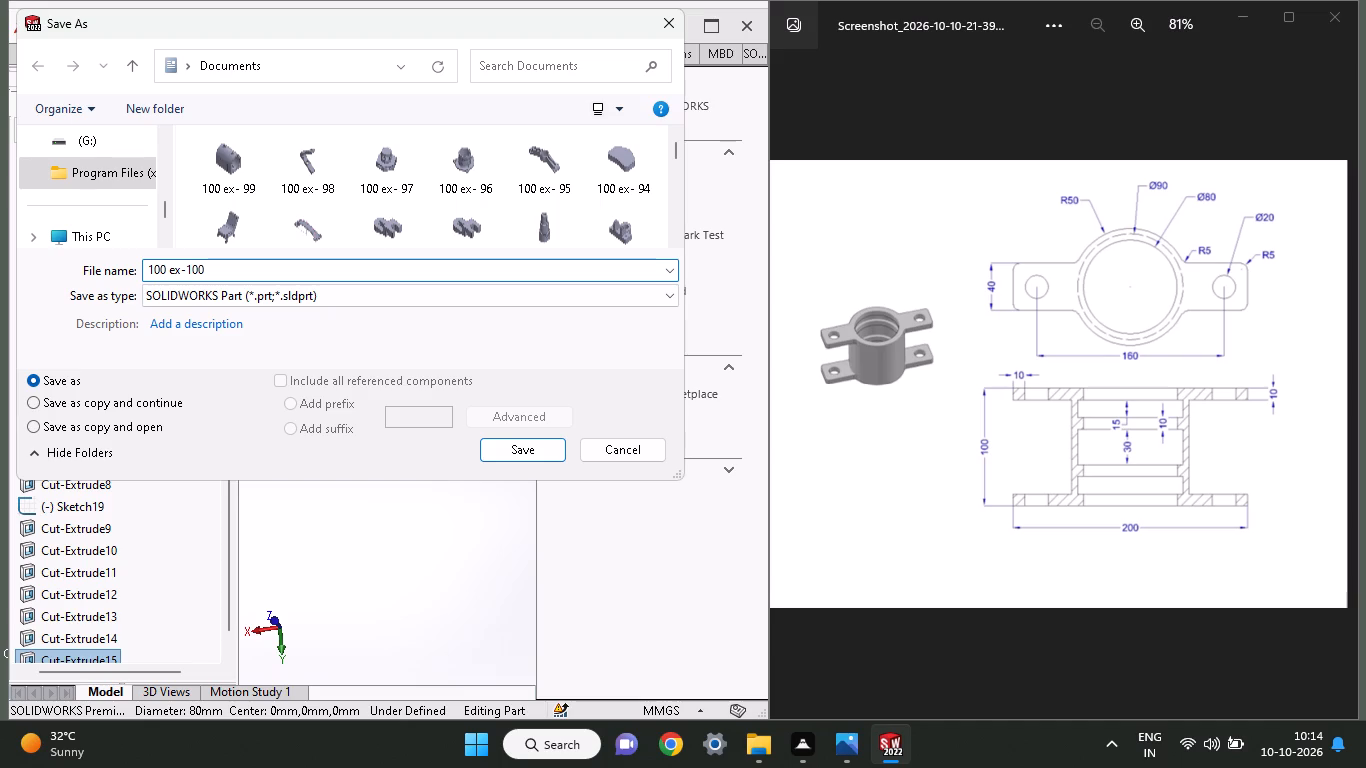
left_click(531, 453)
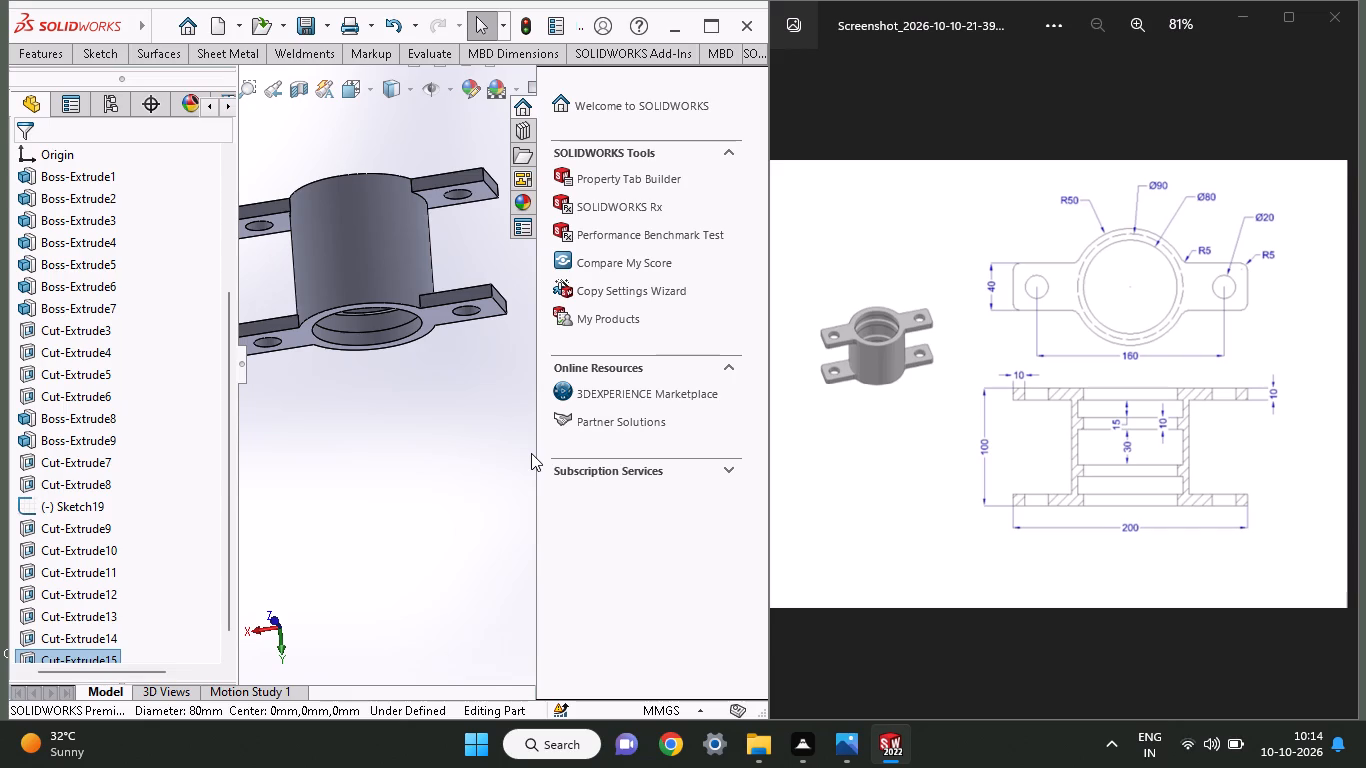
Make a new drawing from the 100 ex-100 part, accepting the offered sheet format.
scroll(532, 443, "up", 2)
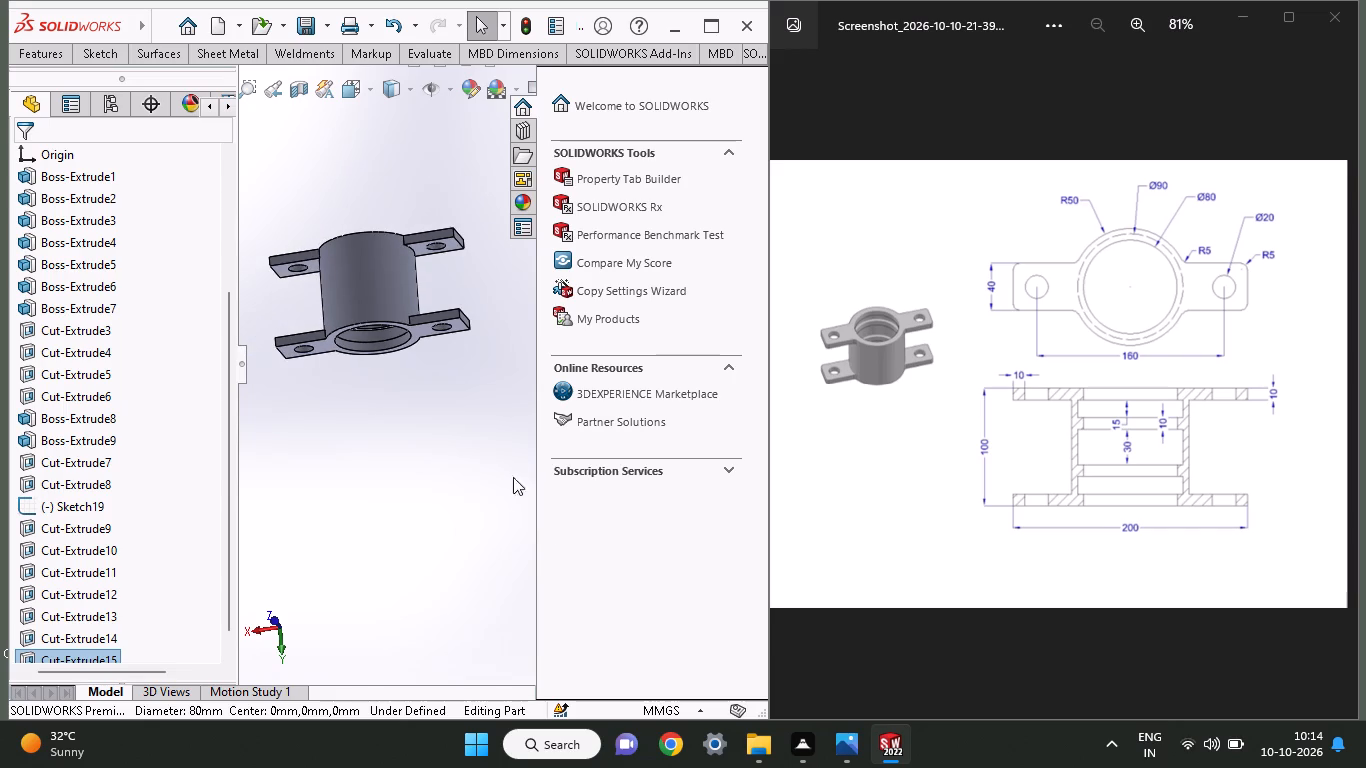
left_click(151, 25)
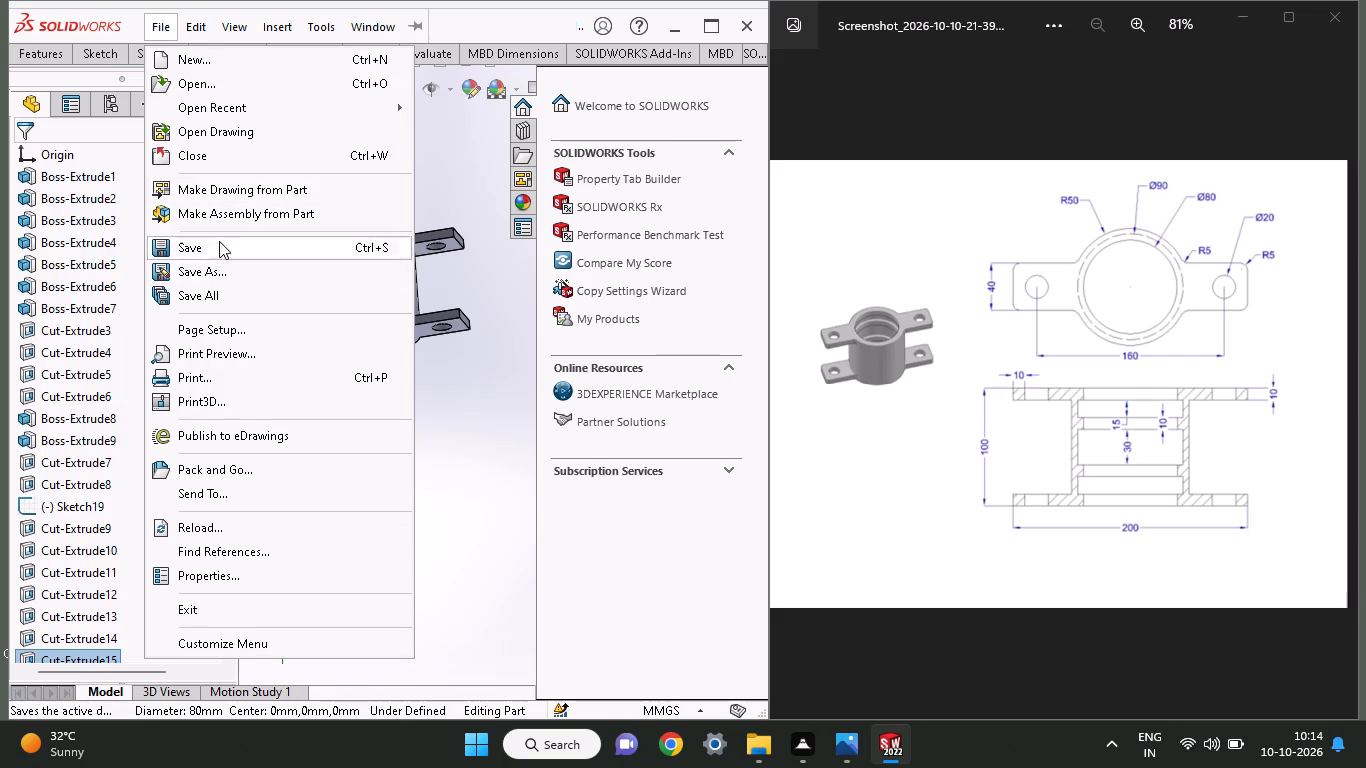
left_click(233, 190)
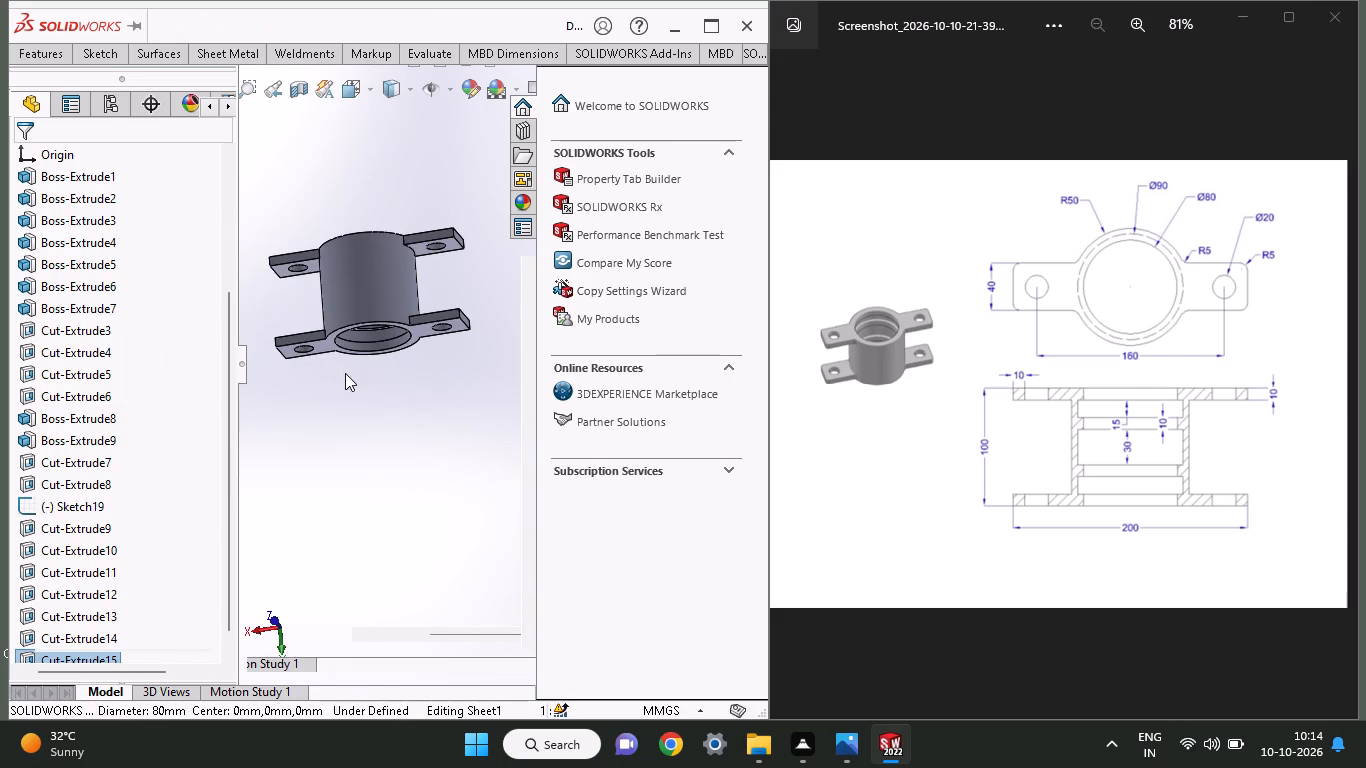
left_click(393, 486)
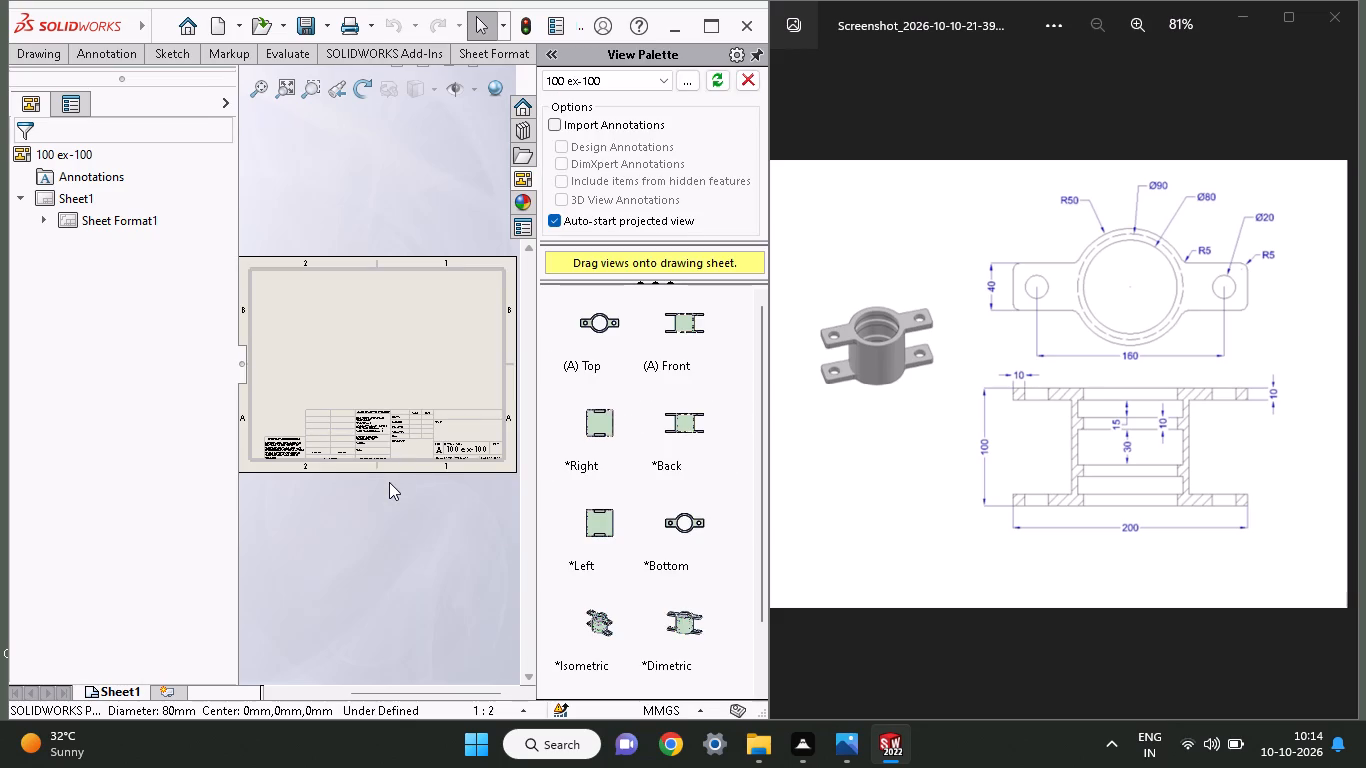
Delete the drawing sheet with the border and title block to get a blank sheet instead.
left_click_drag(425, 380, 478, 426)
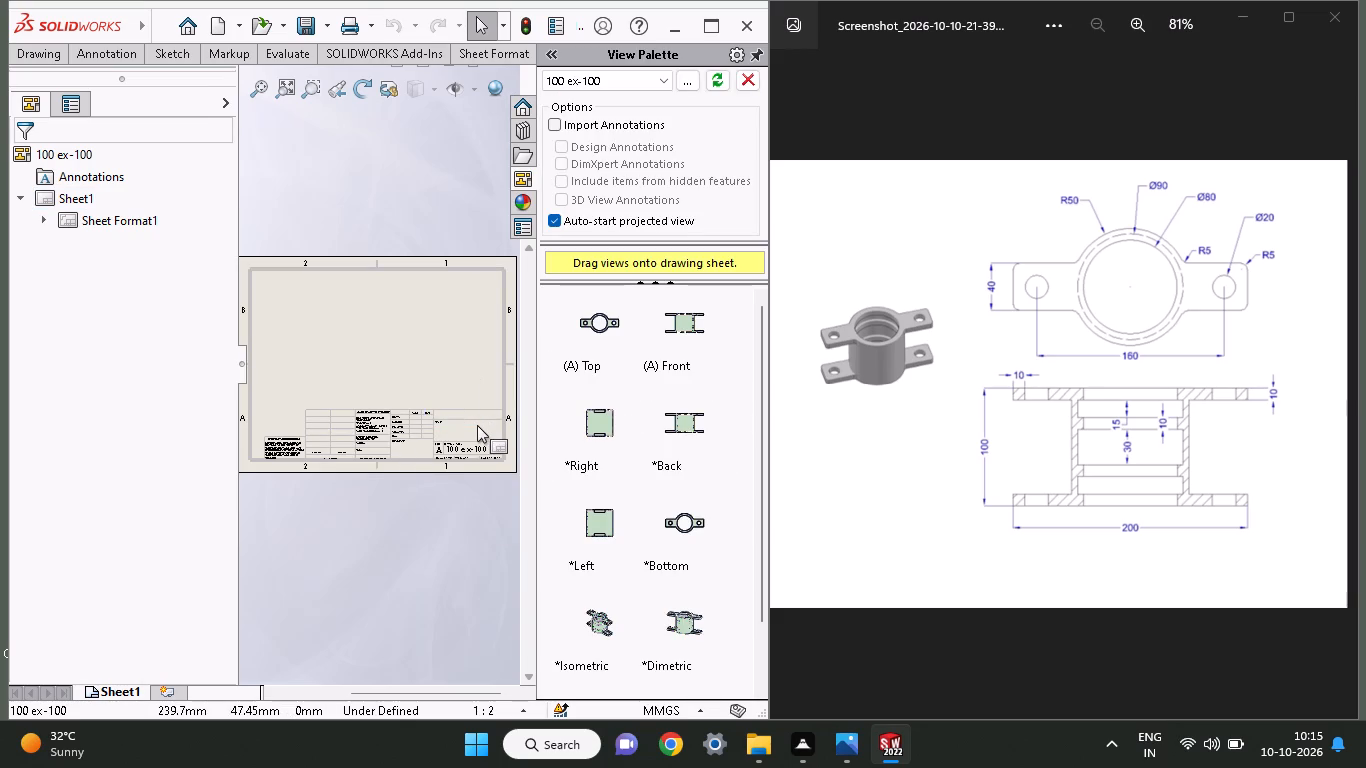
right_click(477, 425)
left_click(500, 494)
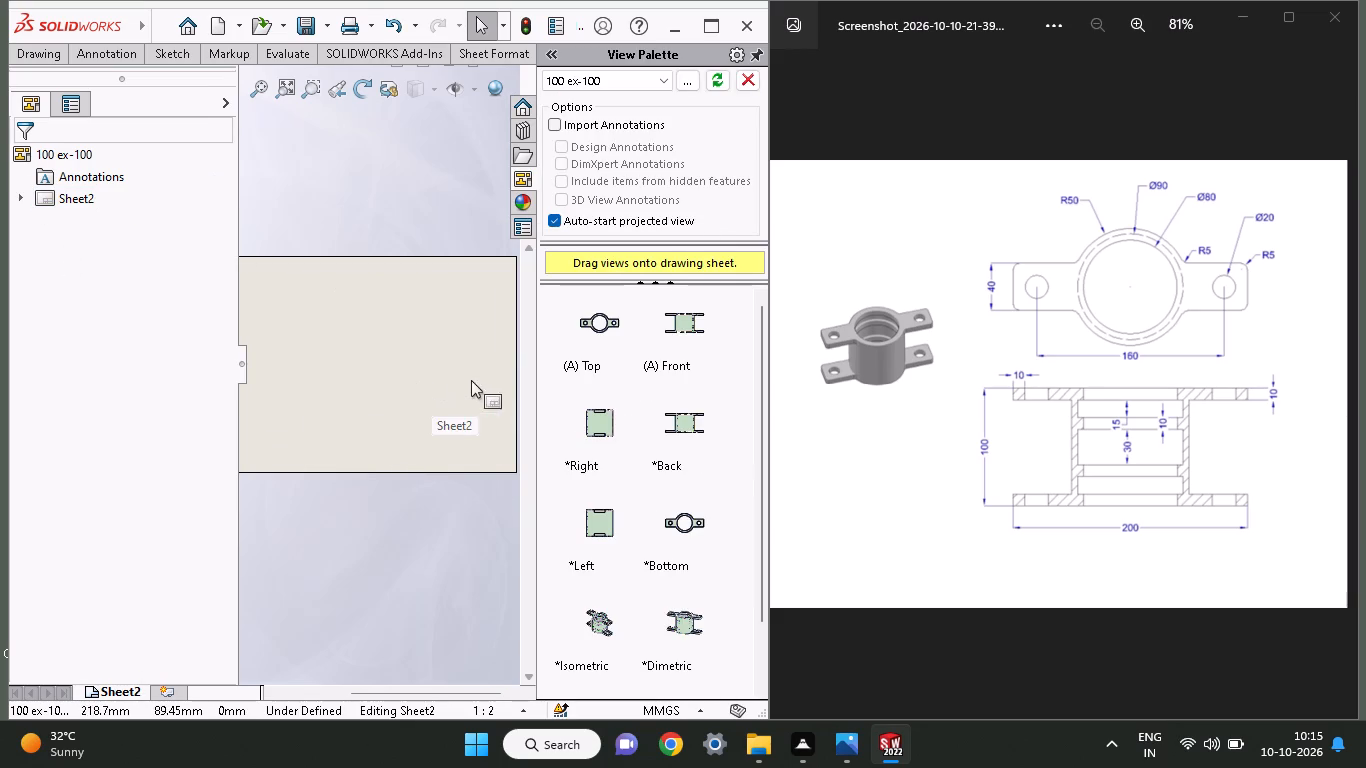
Place the Dimetric view of the bracket on the left part of the blank sheet.
left_click_drag(765, 401, 764, 468)
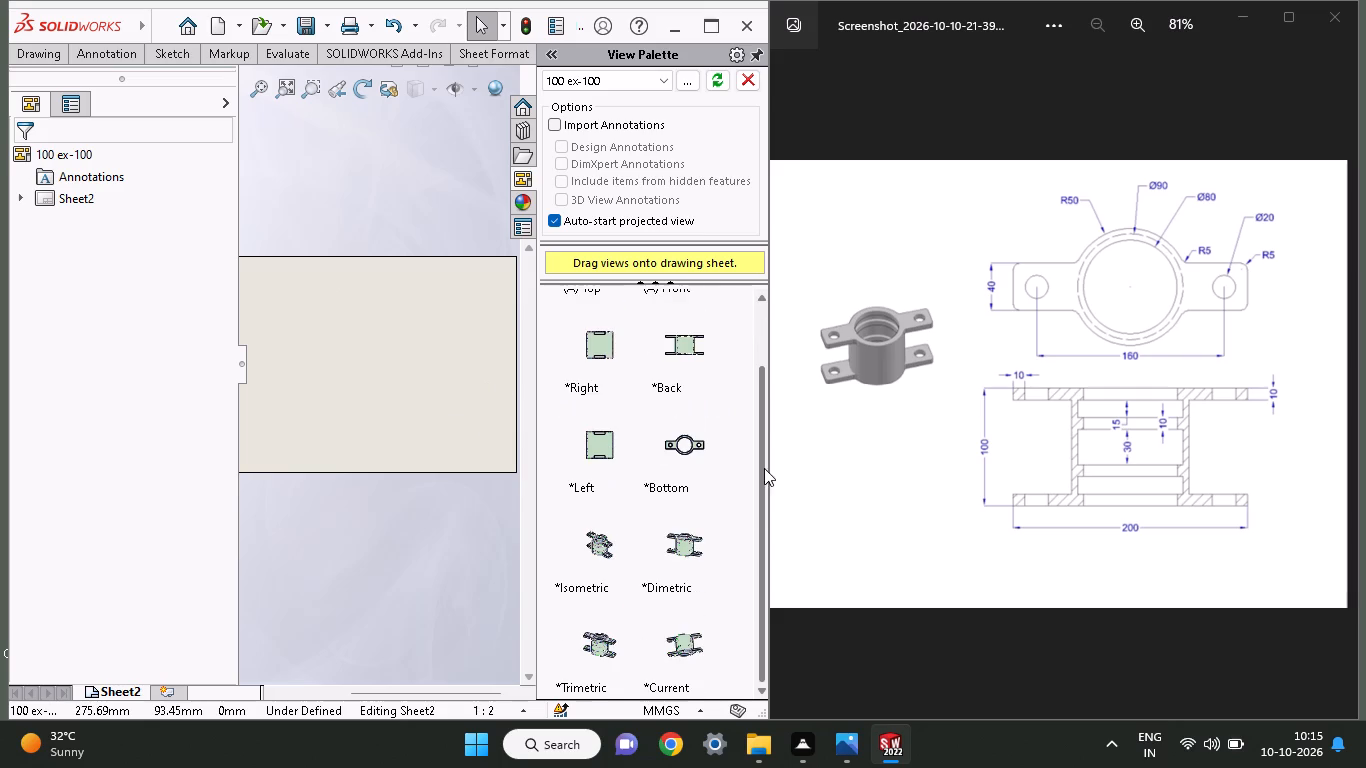
left_click_drag(764, 468, 766, 520)
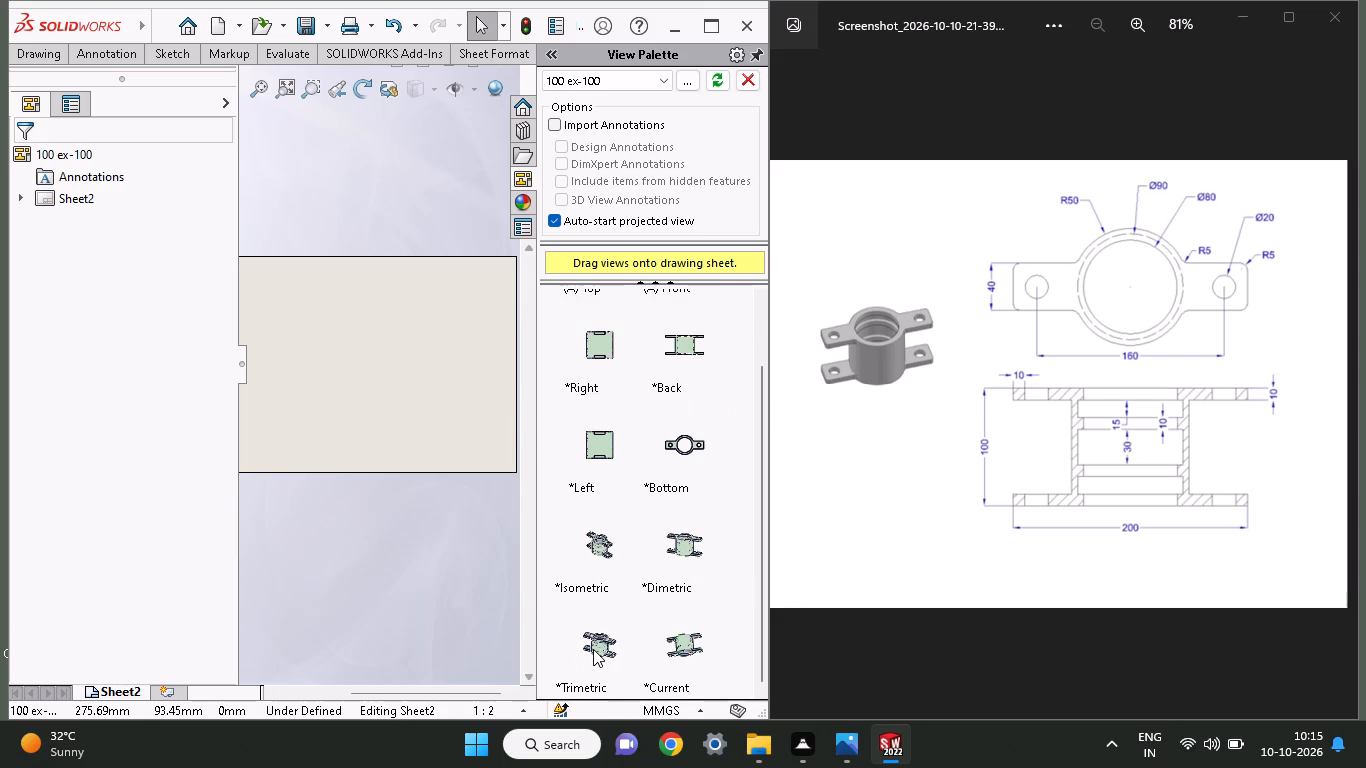
left_click_drag(685, 562, 298, 336)
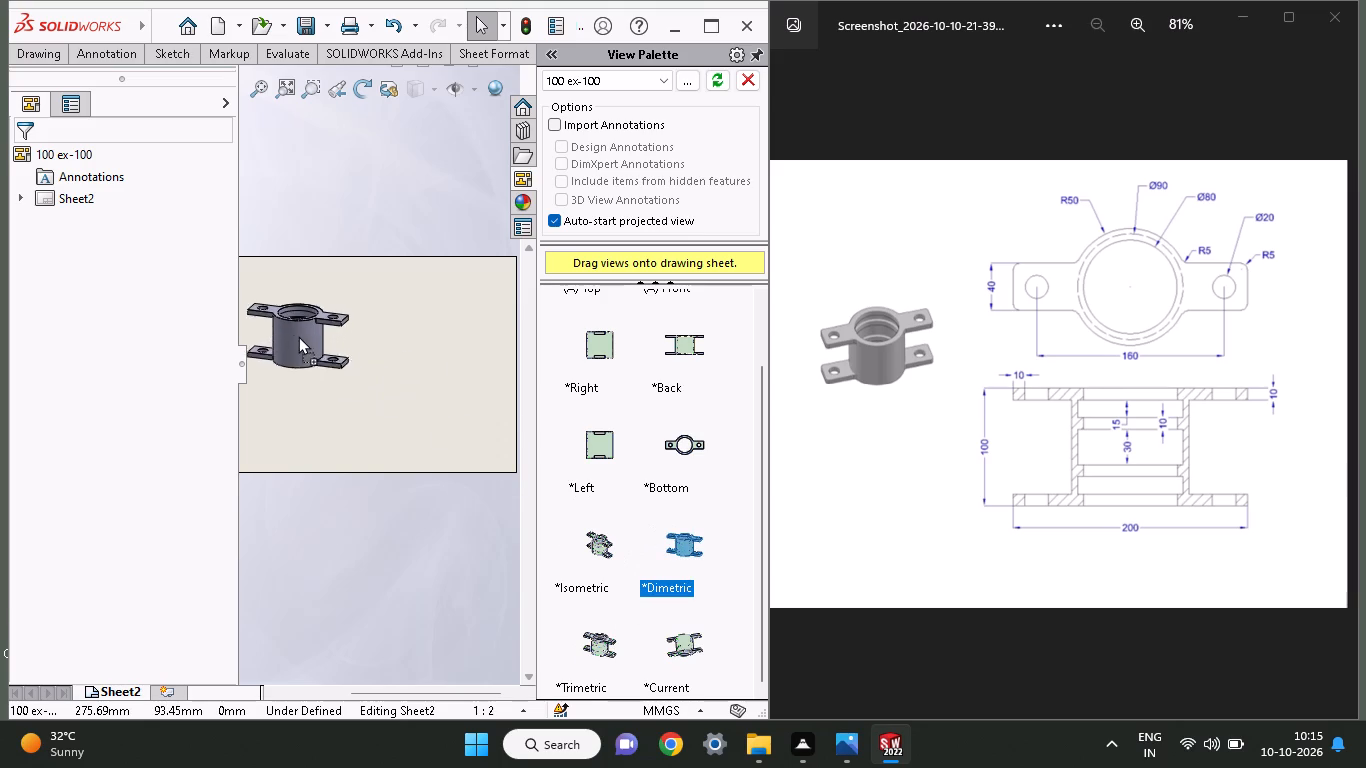
left_click_drag(298, 336, 274, 368)
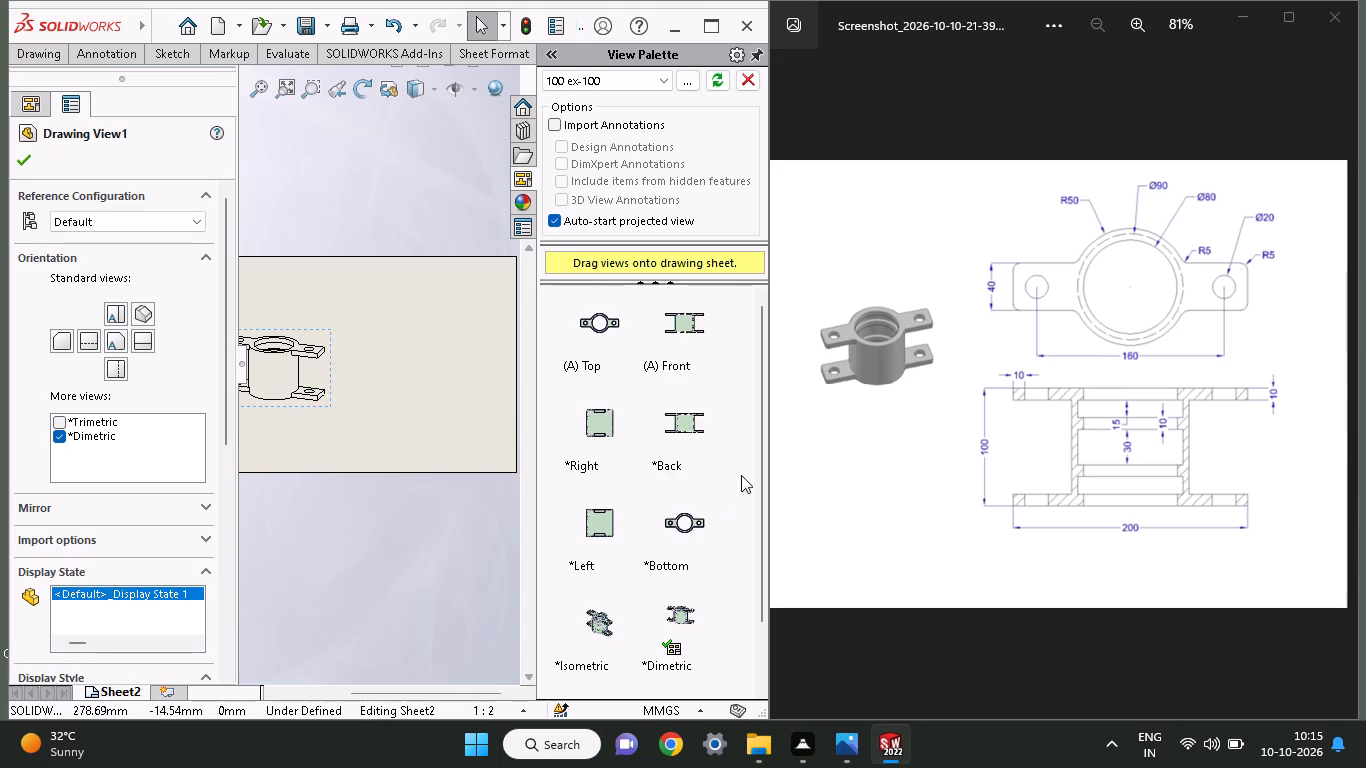
Place the Top view on the right half of the sheet and project the front view directly below it.
left_click_drag(591, 317, 528, 306)
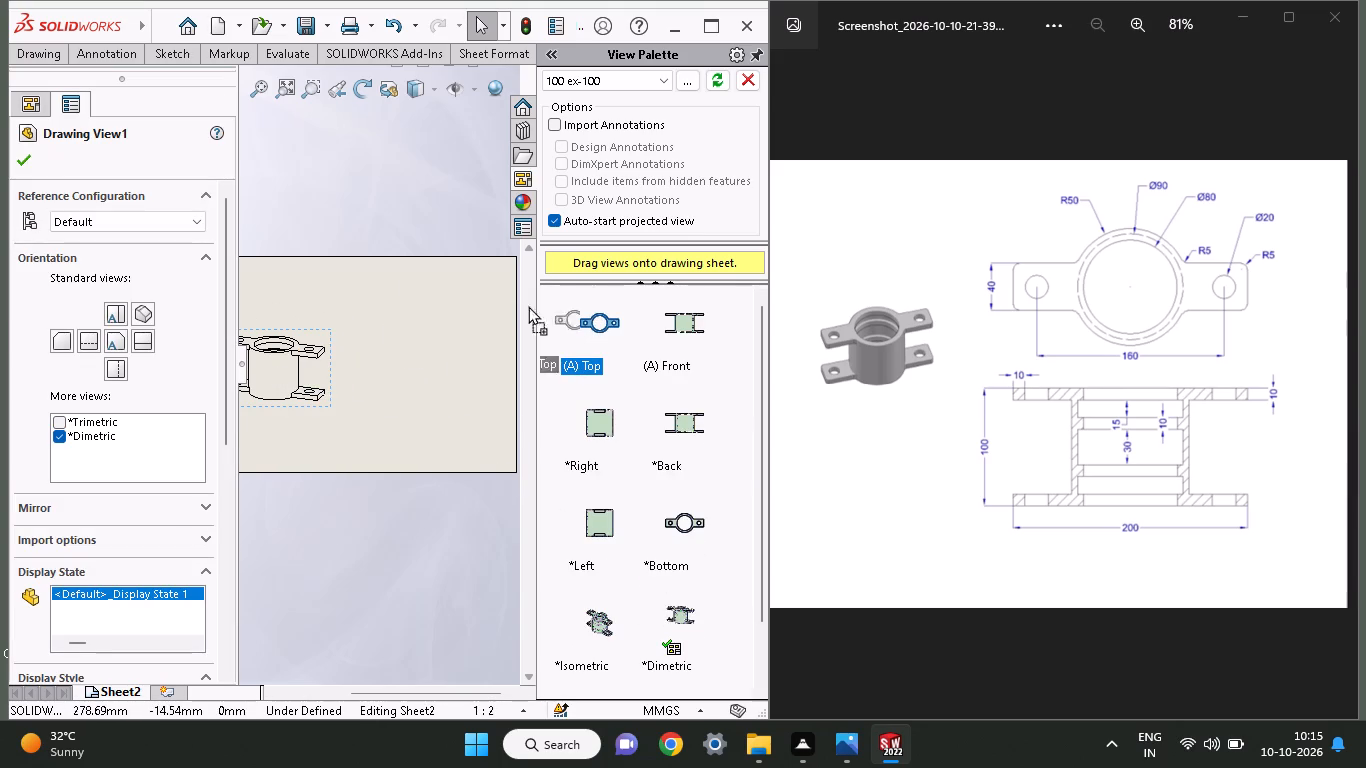
left_click_drag(528, 306, 413, 314)
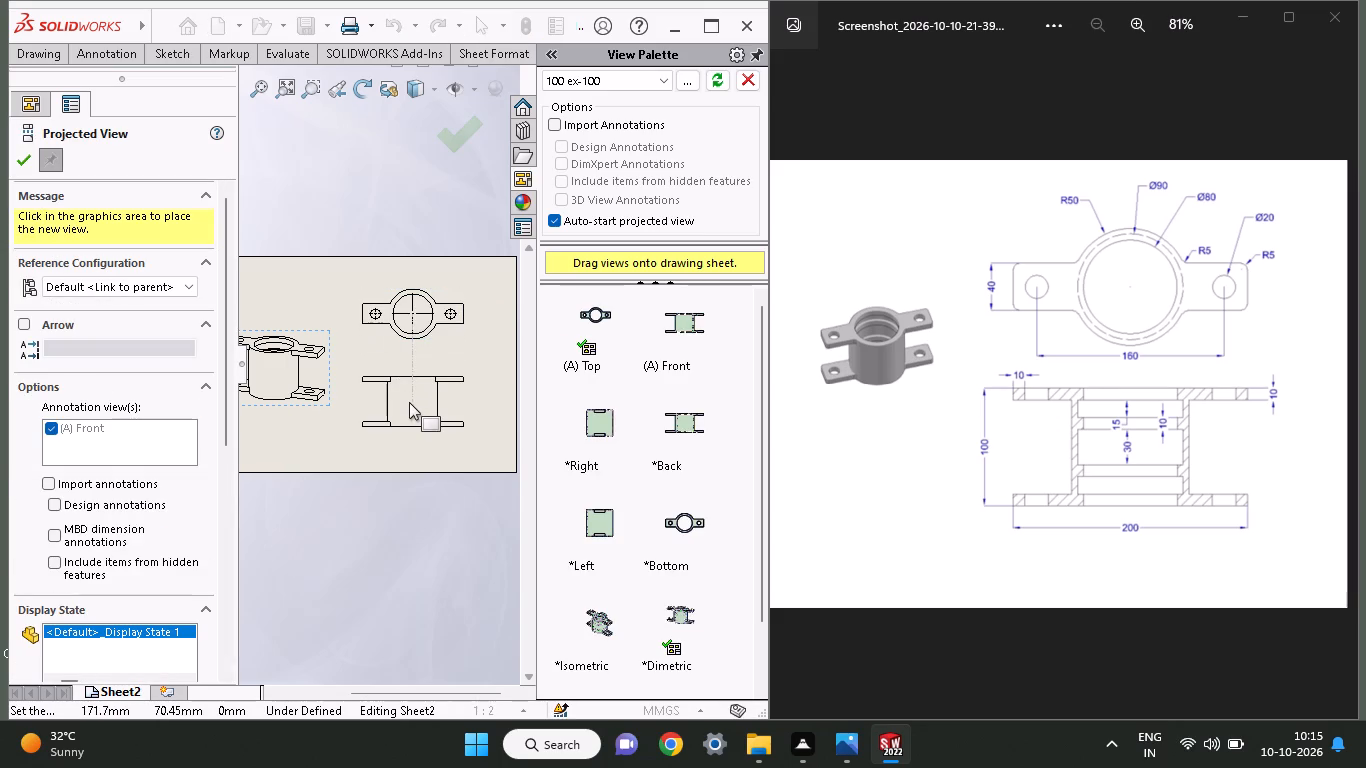
left_click(409, 402)
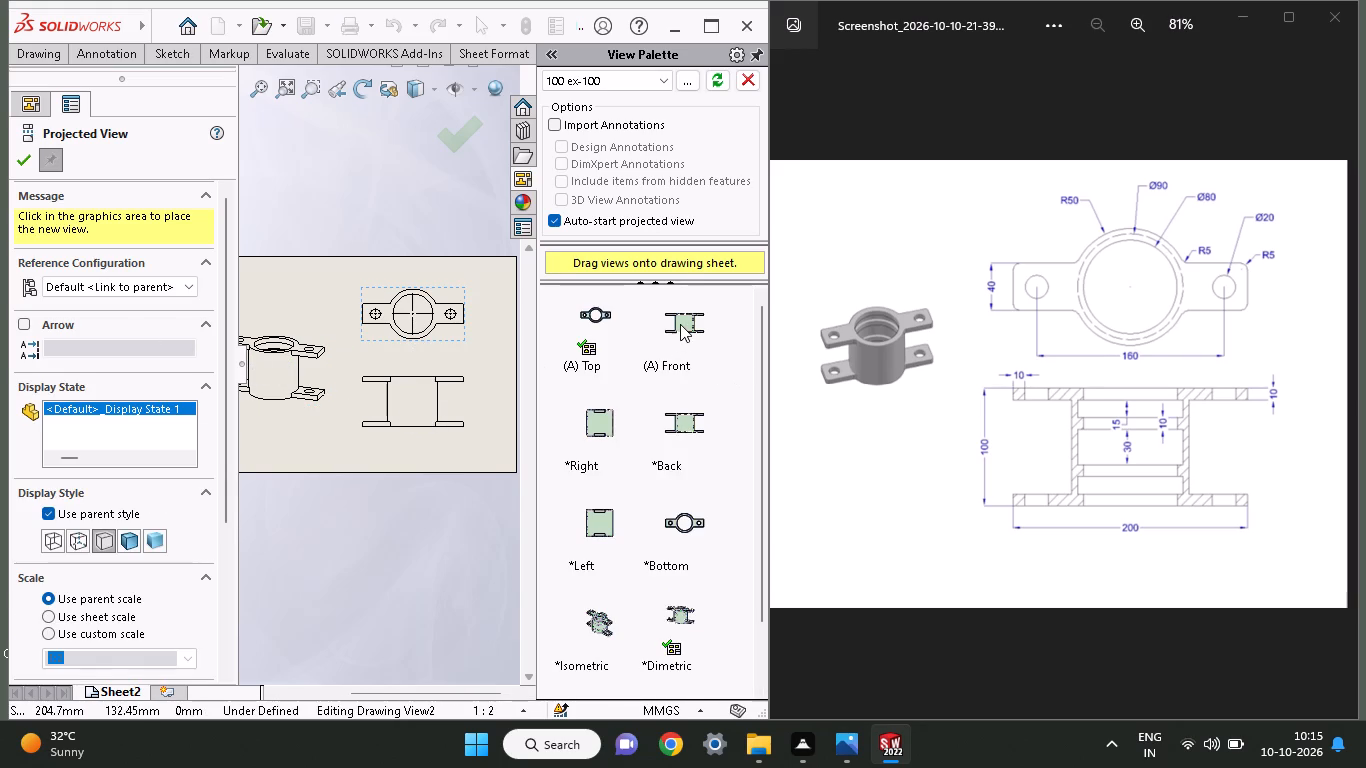
left_click(680, 324)
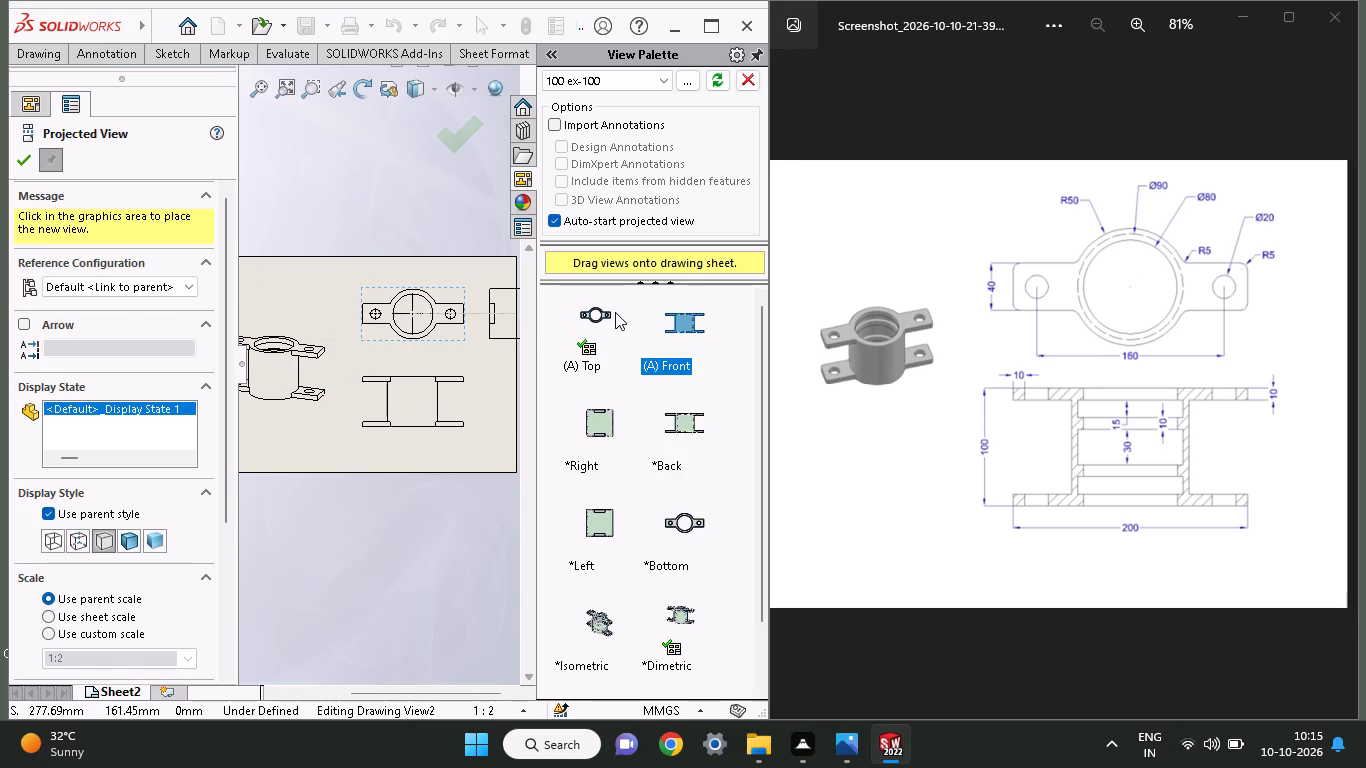
right_click(398, 204)
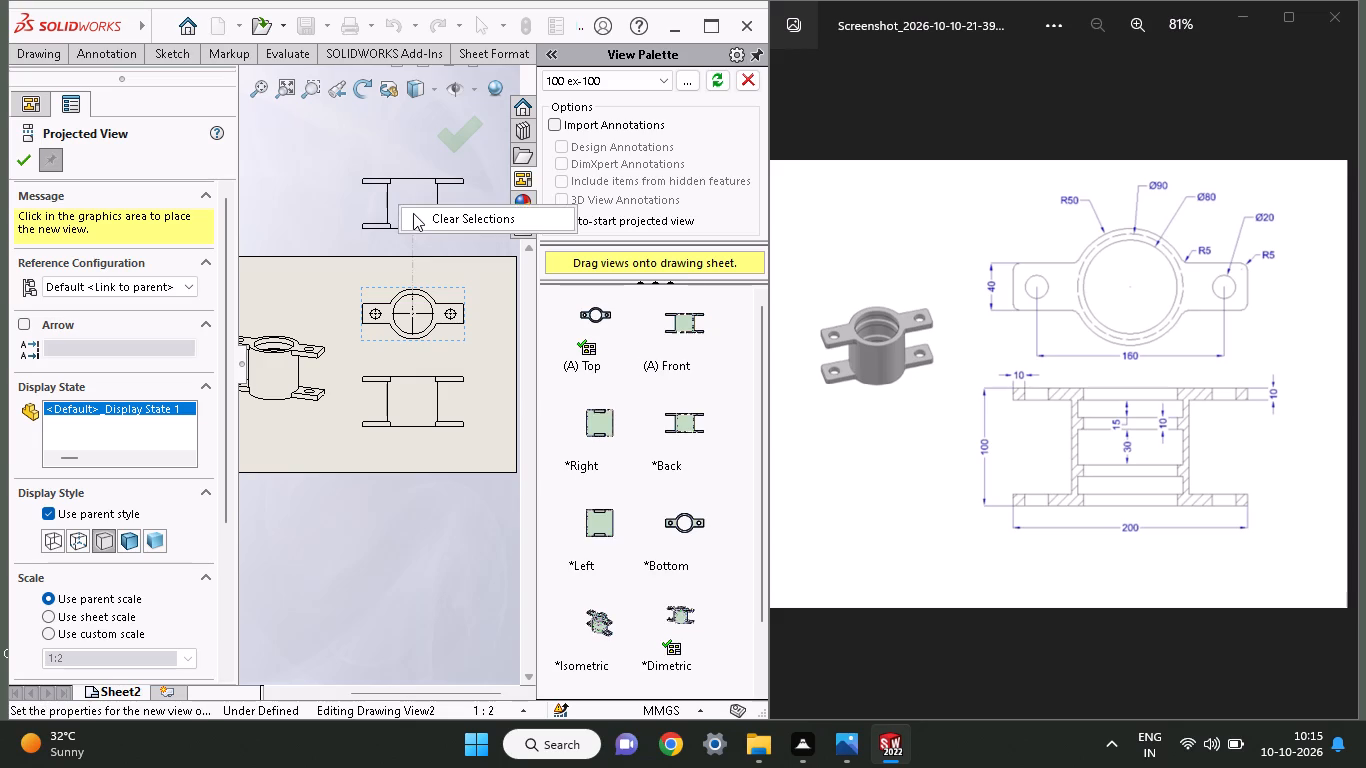
left_click(418, 218)
right_click(419, 220)
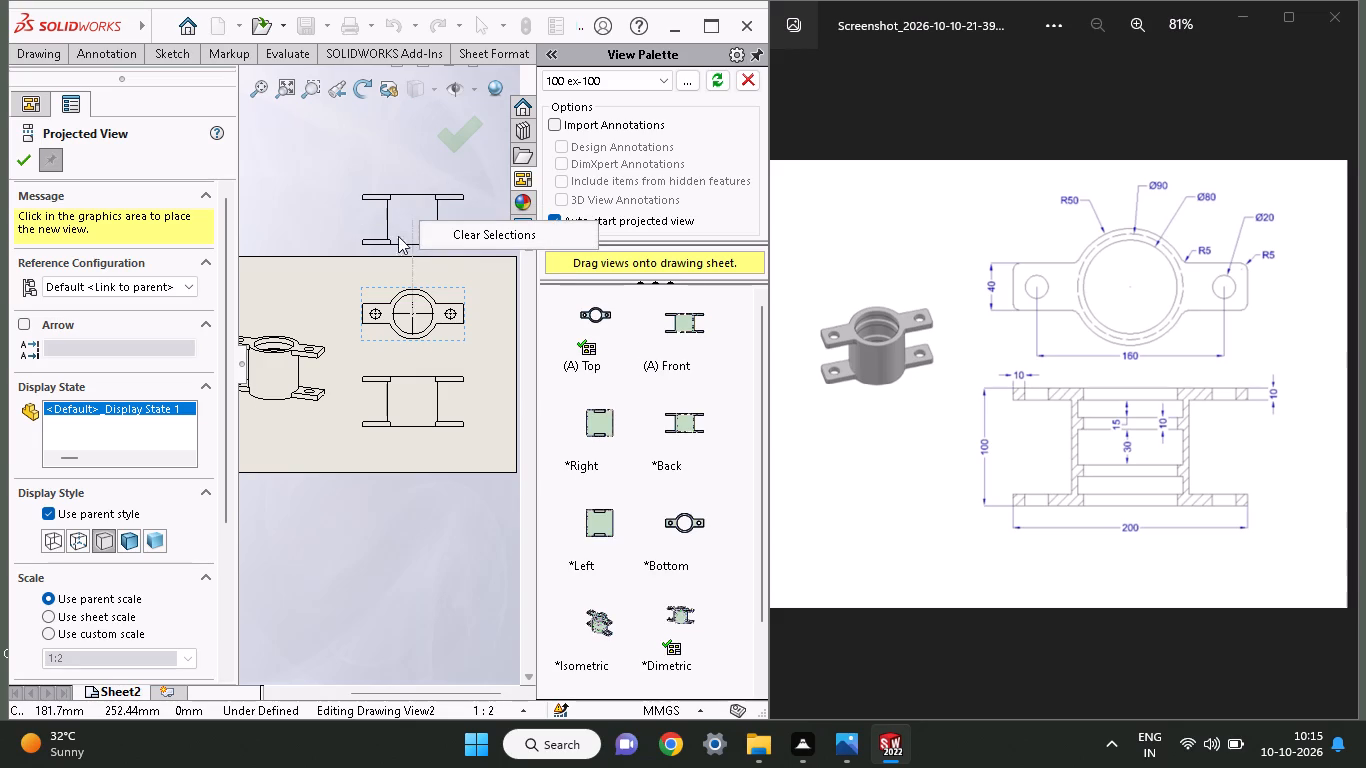
left_click(20, 159)
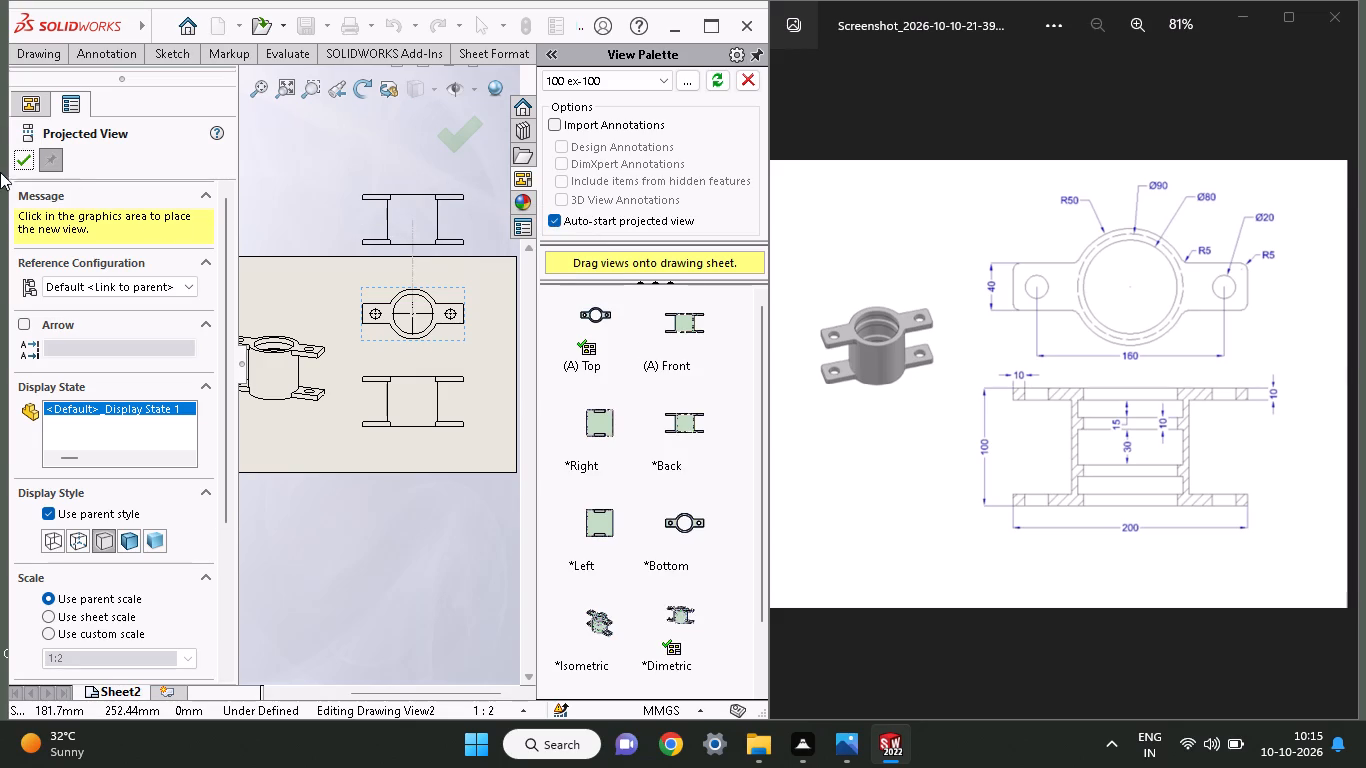
left_click(19, 157)
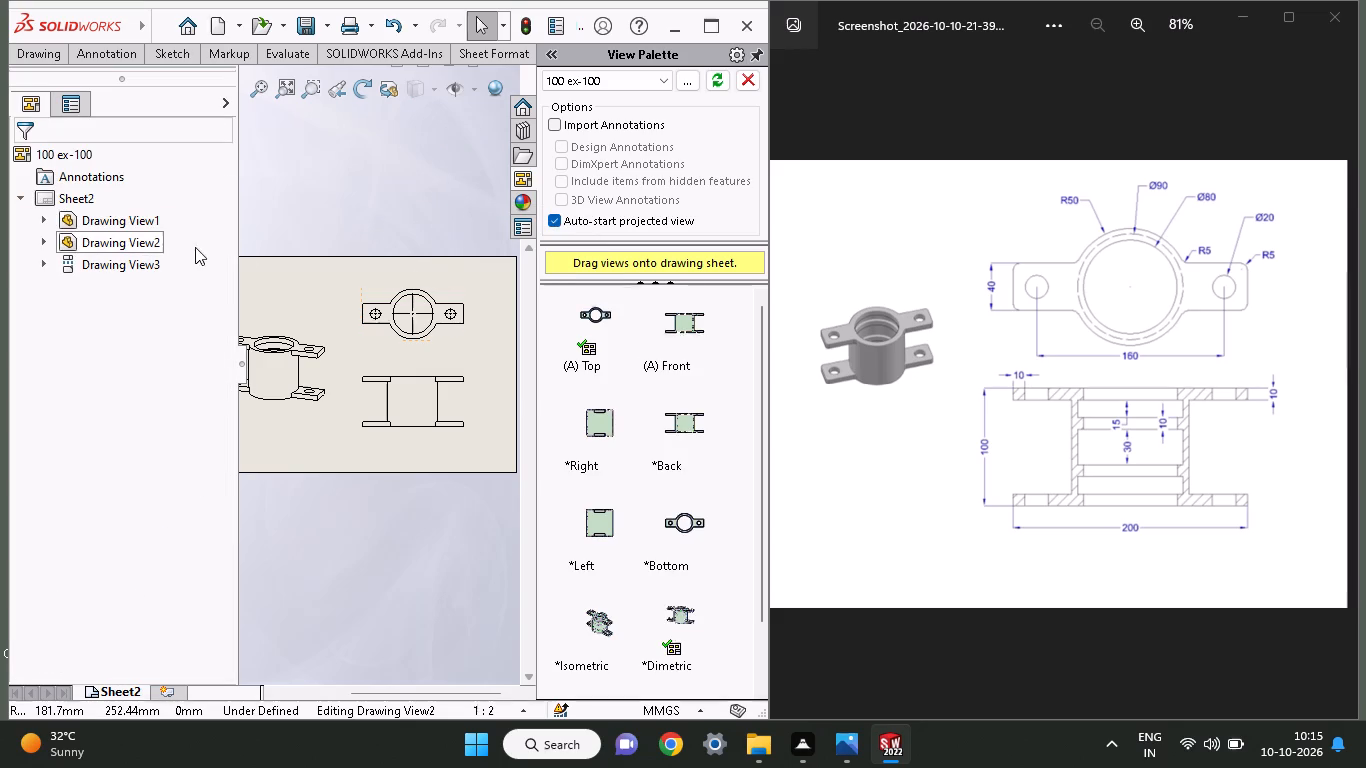
Move the dimetric view inward from the left edge so it lies fully within the sheet.
scroll(335, 323, "up", 1)
scroll(421, 371, "down", 1)
scroll(473, 403, "up", 1)
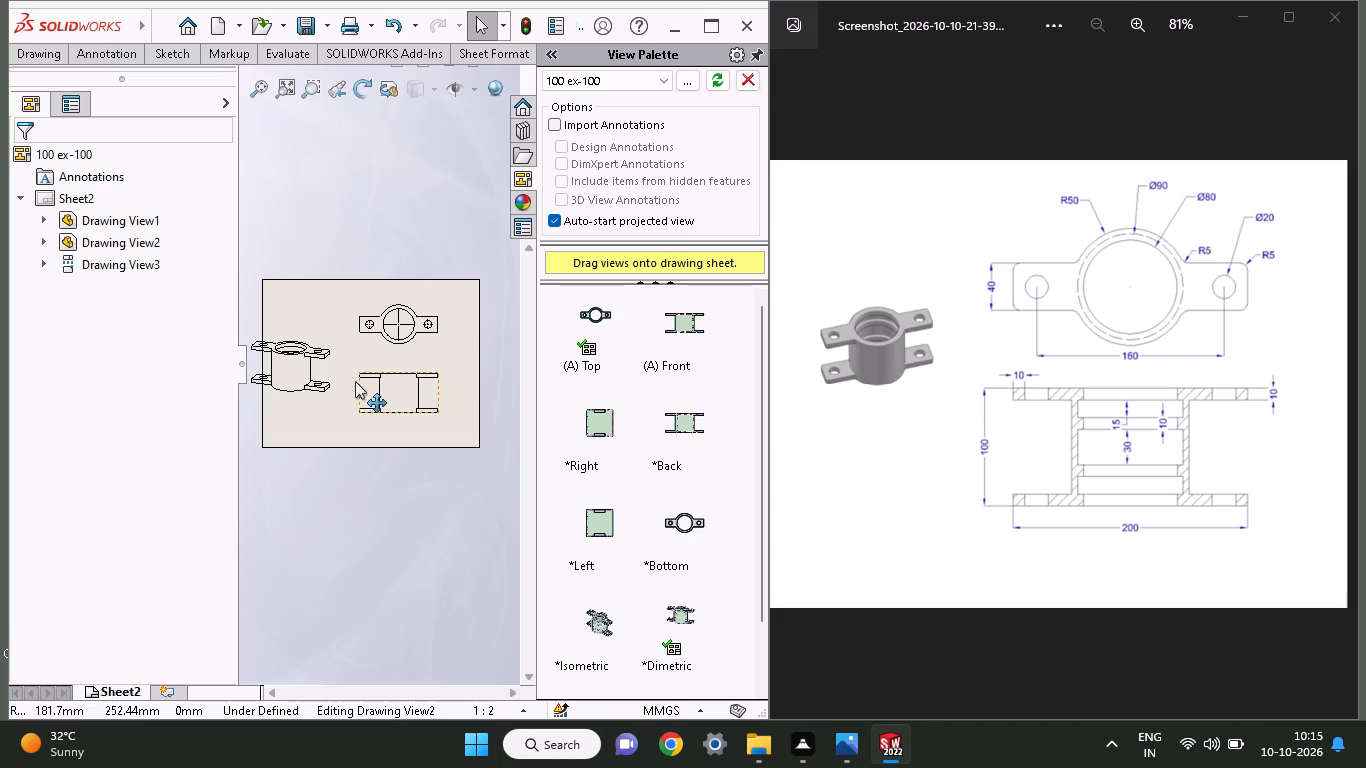
left_click_drag(271, 370, 291, 383)
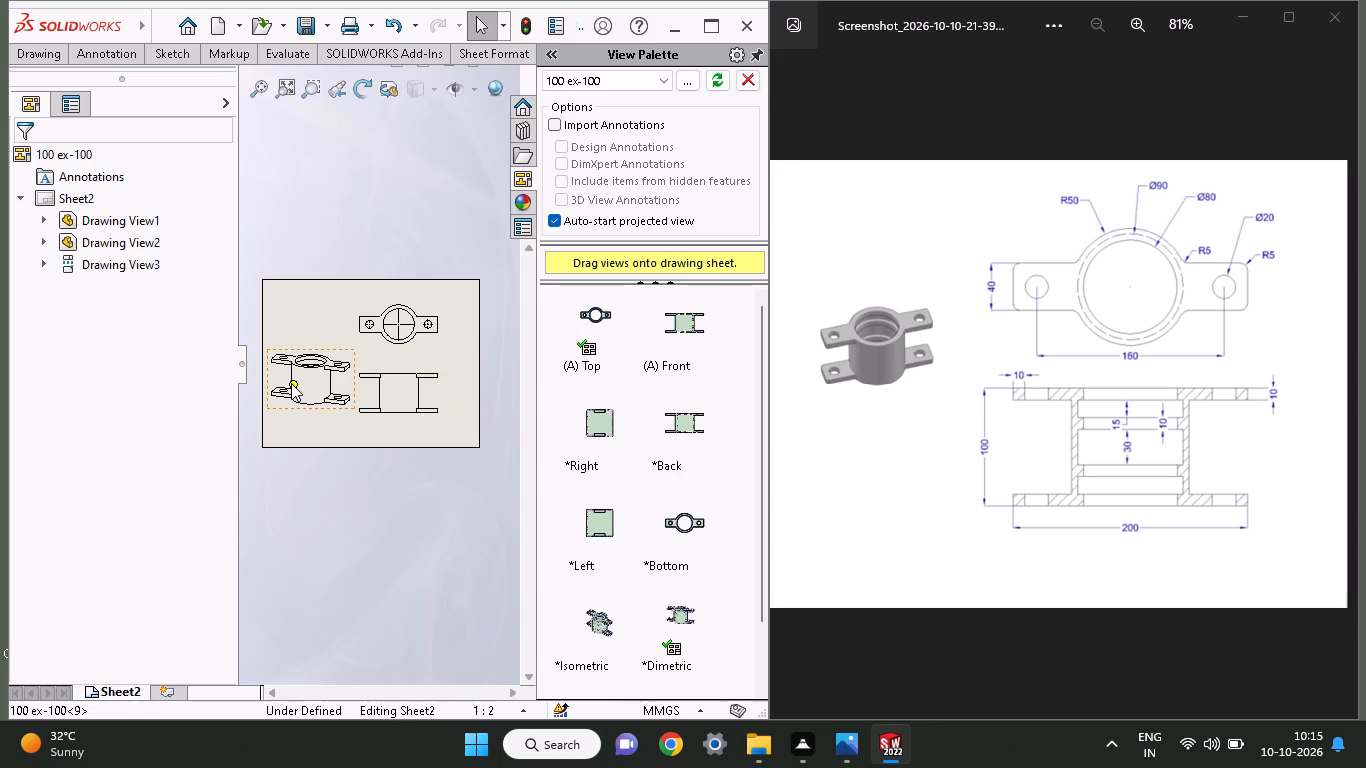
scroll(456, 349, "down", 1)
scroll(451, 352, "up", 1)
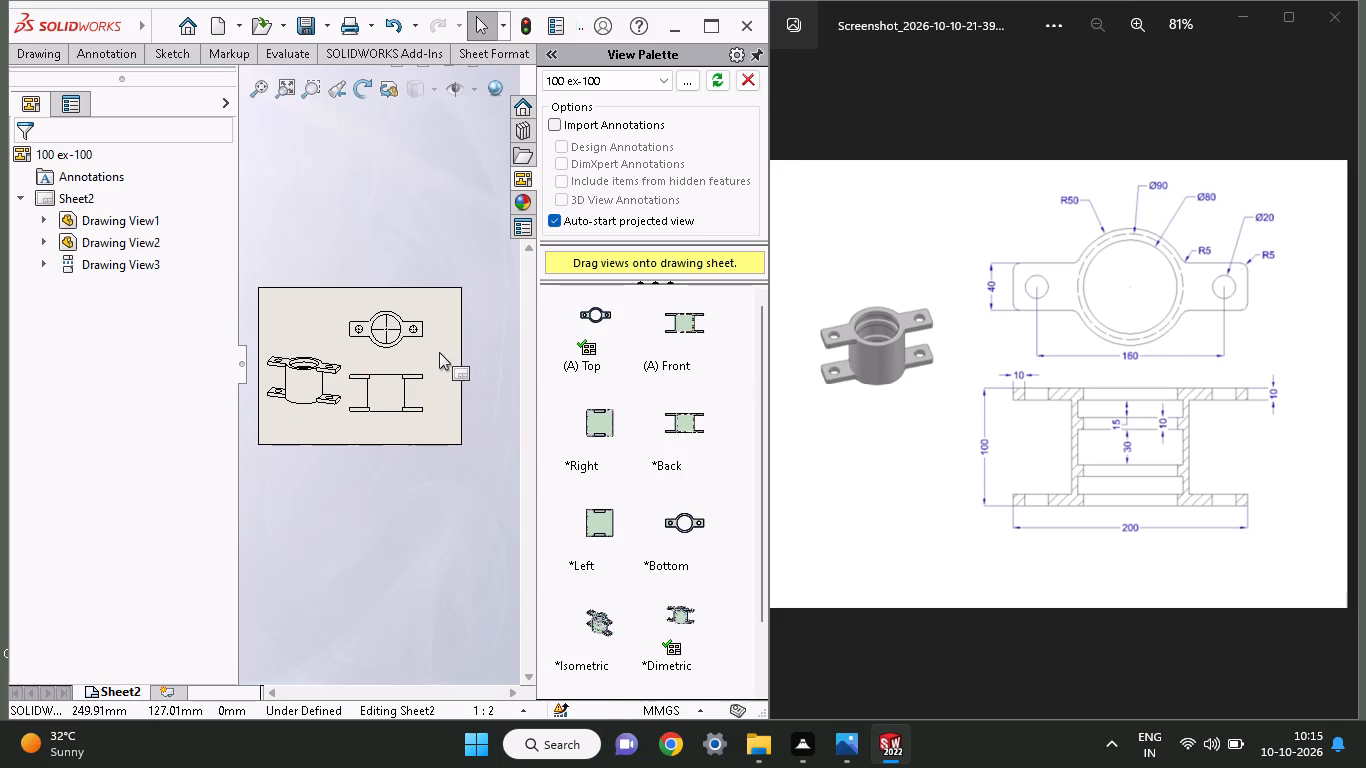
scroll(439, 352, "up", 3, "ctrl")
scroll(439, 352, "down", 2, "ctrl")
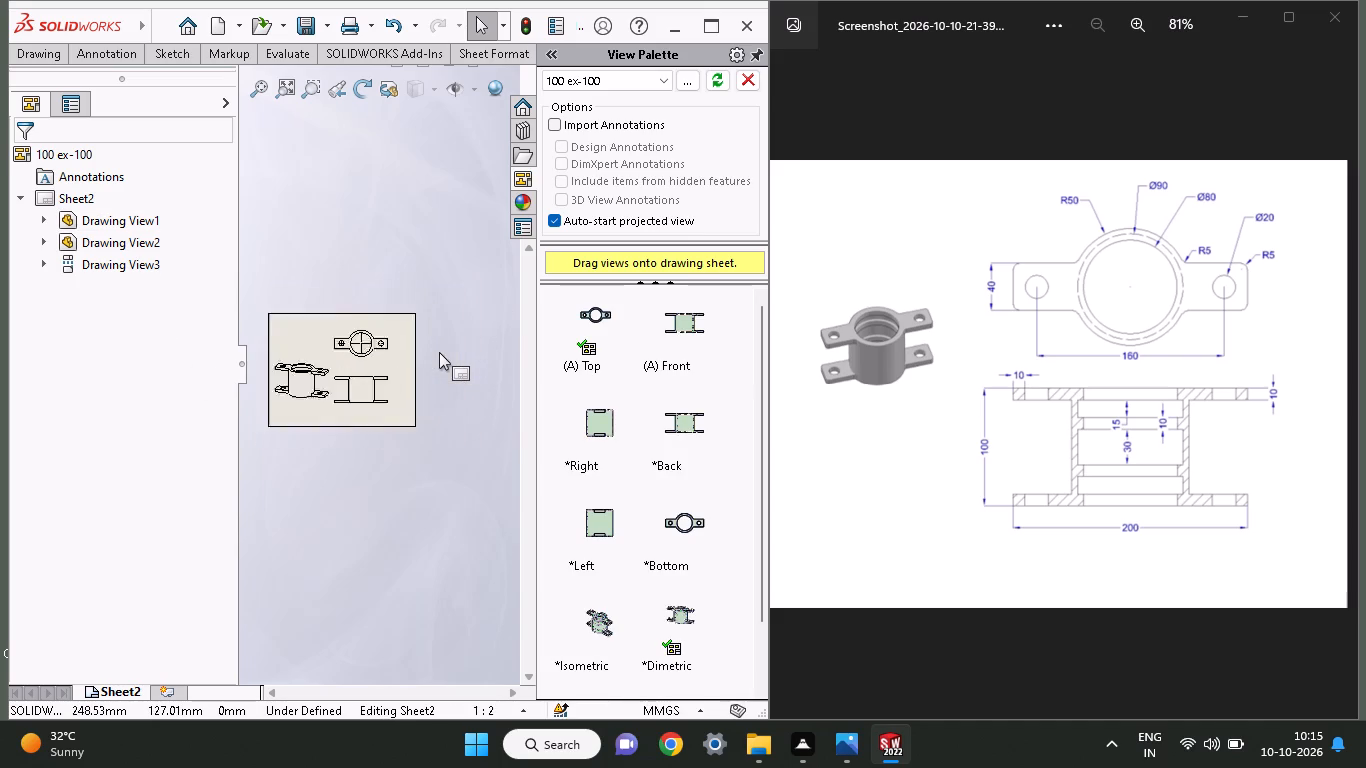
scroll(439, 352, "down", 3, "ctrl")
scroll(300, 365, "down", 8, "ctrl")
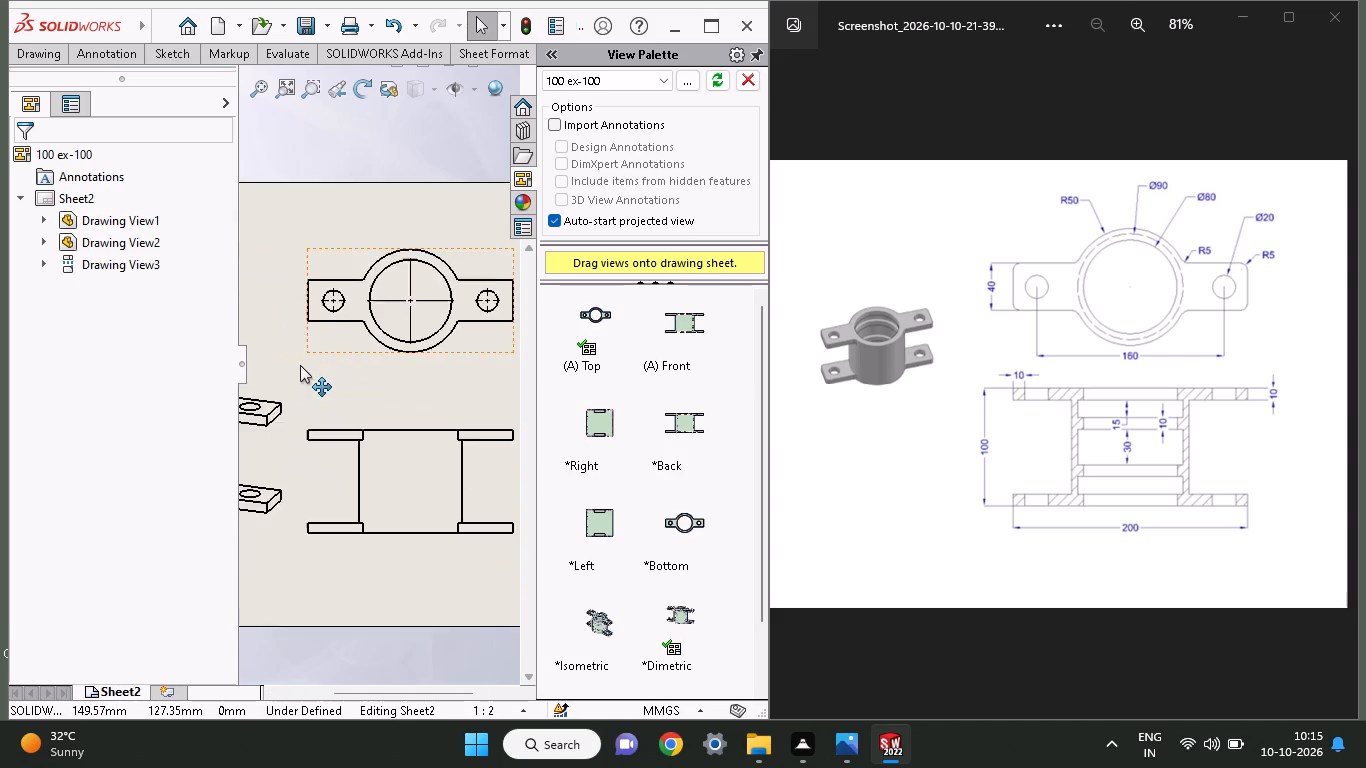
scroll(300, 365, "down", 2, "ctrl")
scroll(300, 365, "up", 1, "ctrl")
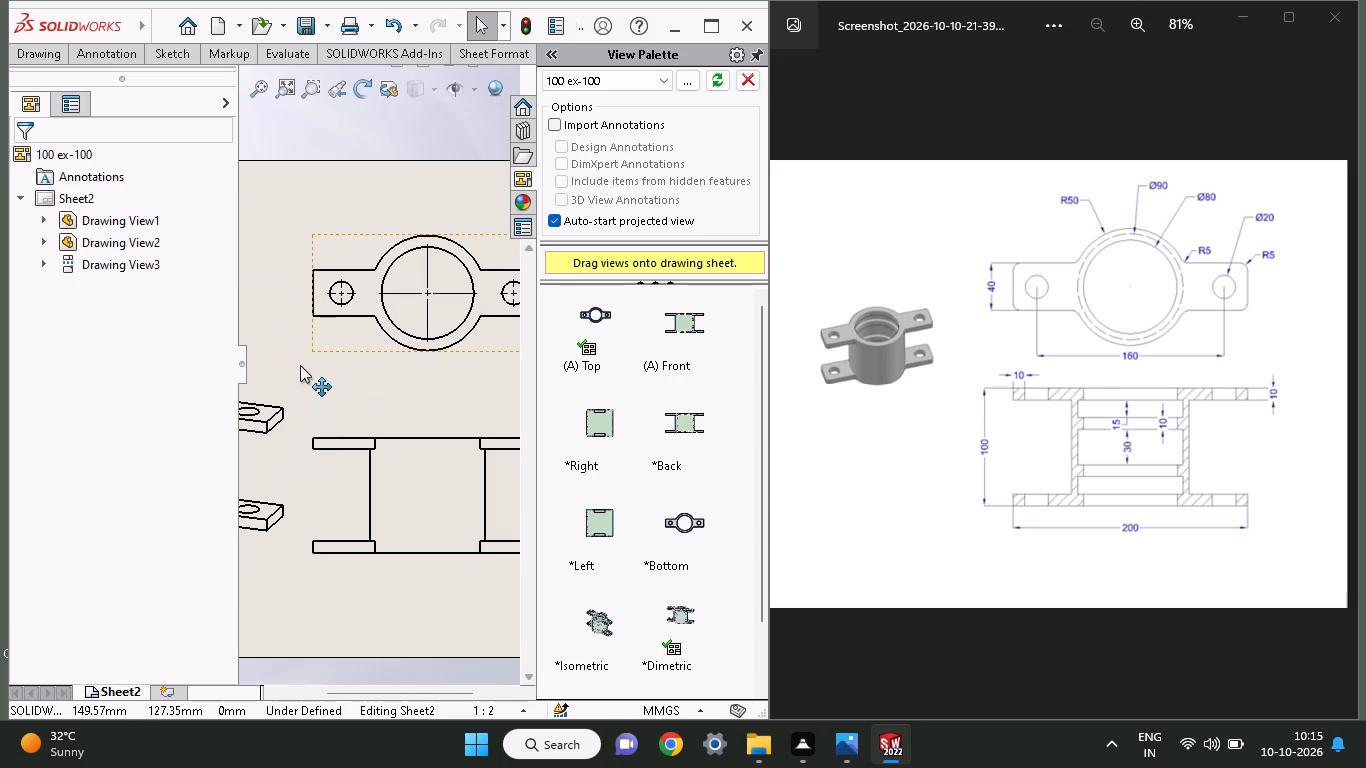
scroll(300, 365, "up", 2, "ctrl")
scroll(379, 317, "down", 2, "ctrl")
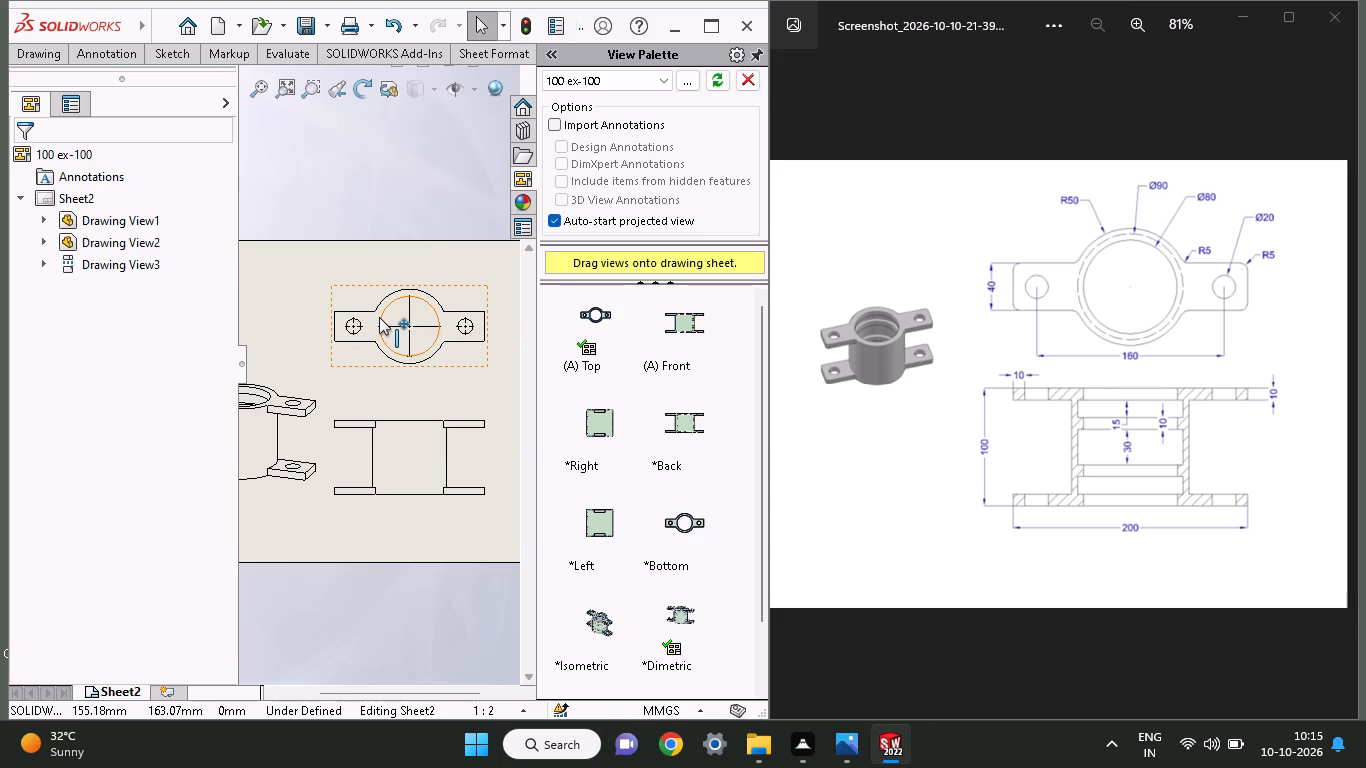
Dimension the radius of the large outer arc in the top view, placing the value above the arc on its left side.
scroll(379, 317, "down", 1, "ctrl")
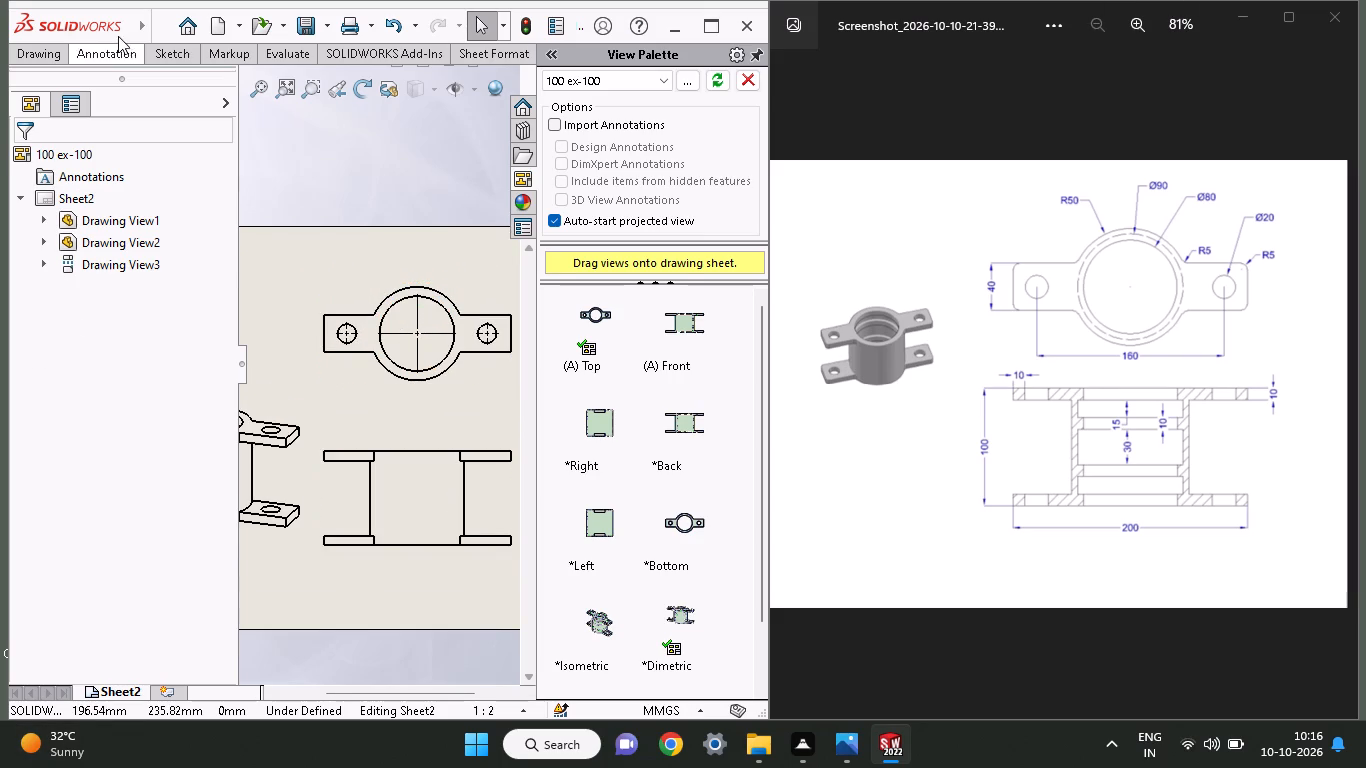
left_click(172, 54)
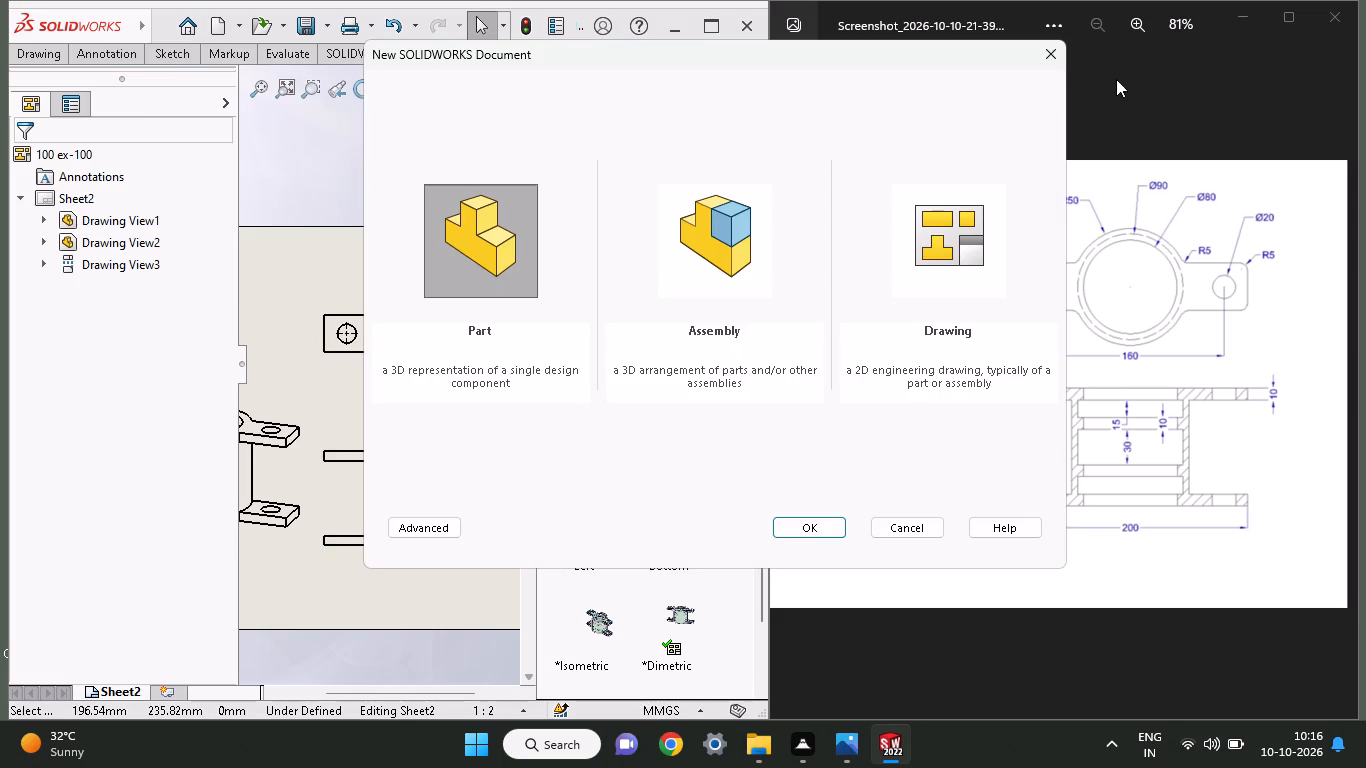
left_click(1053, 57)
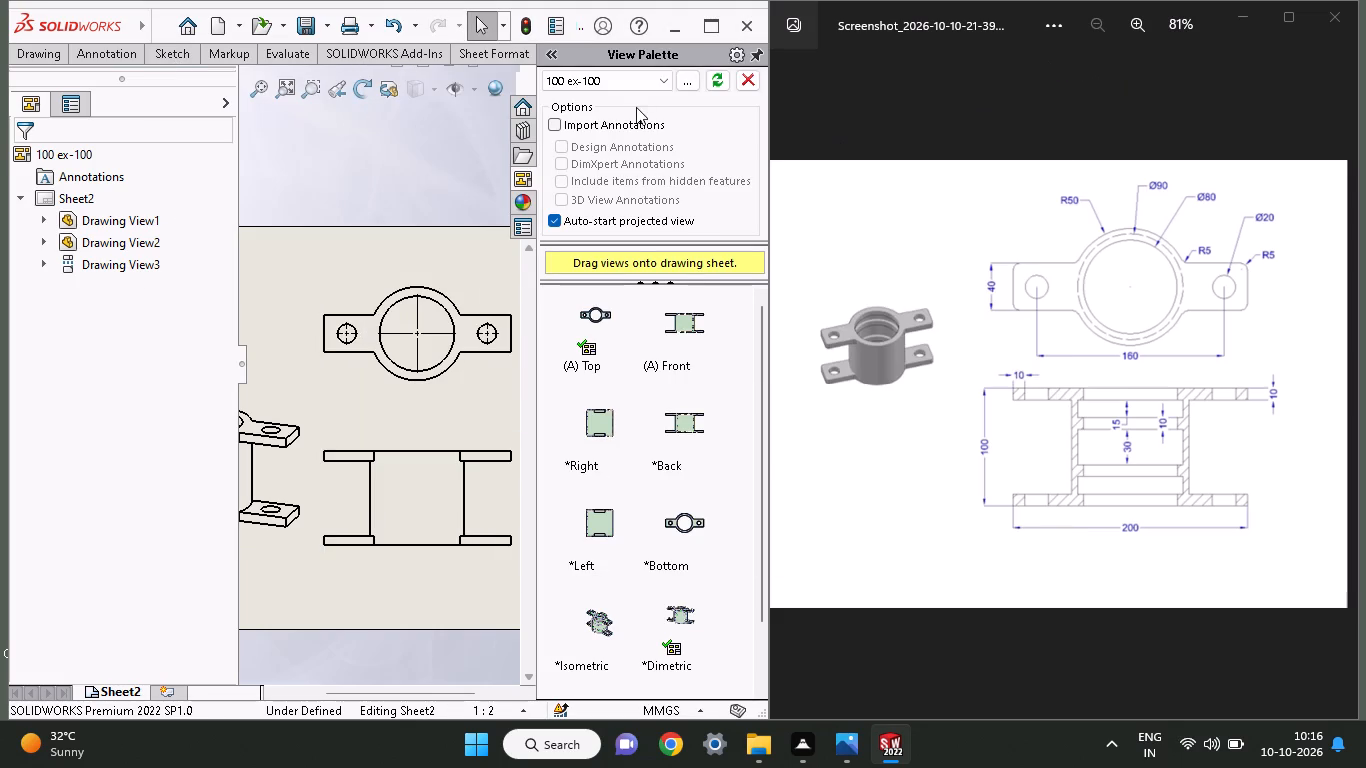
left_click(177, 52)
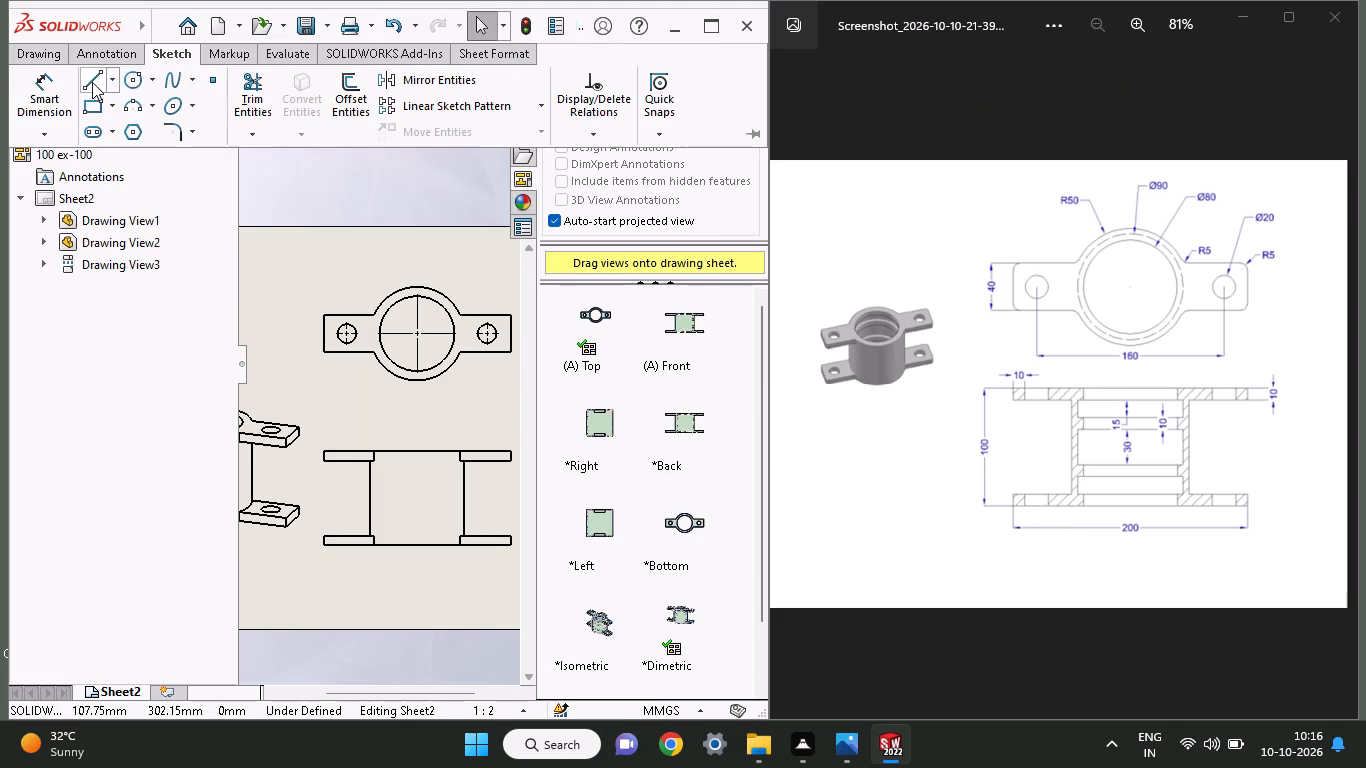
left_click(30, 101)
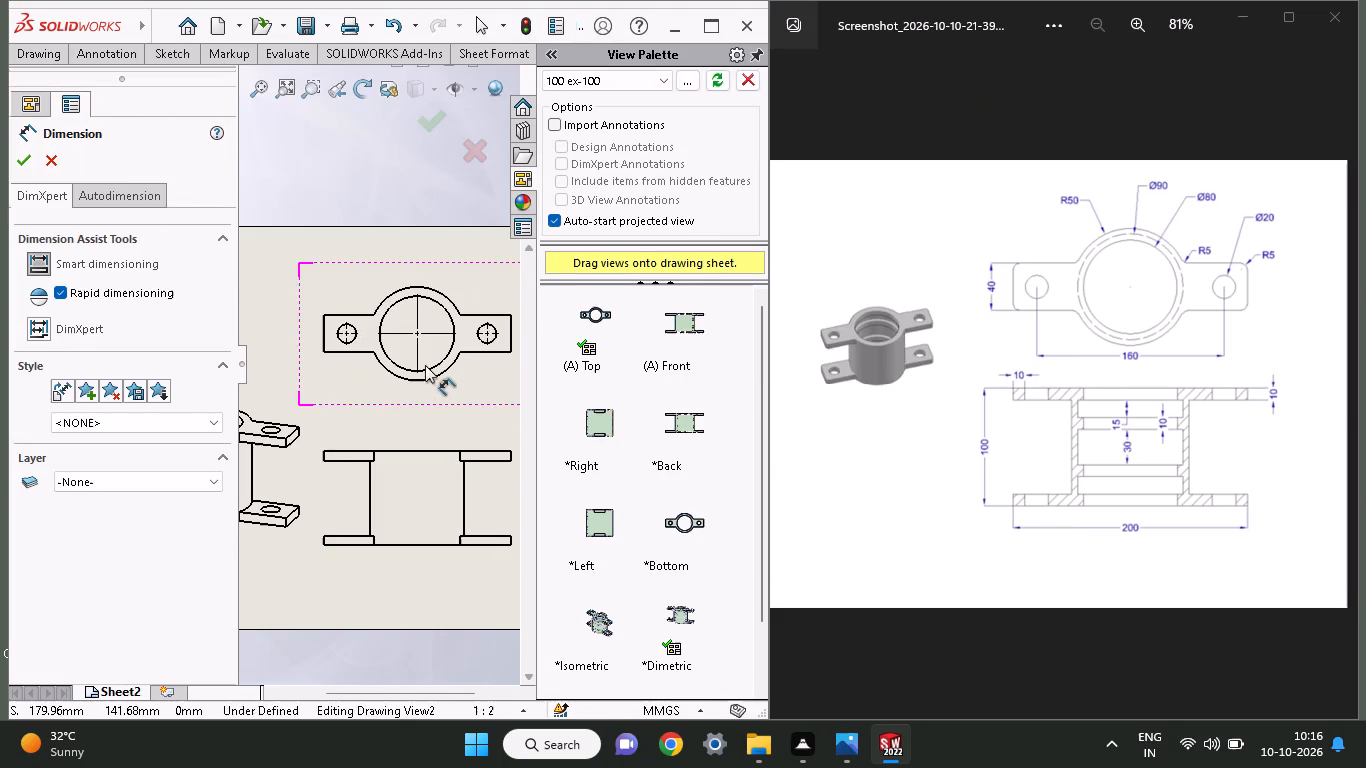
left_click(402, 288)
left_click(347, 244)
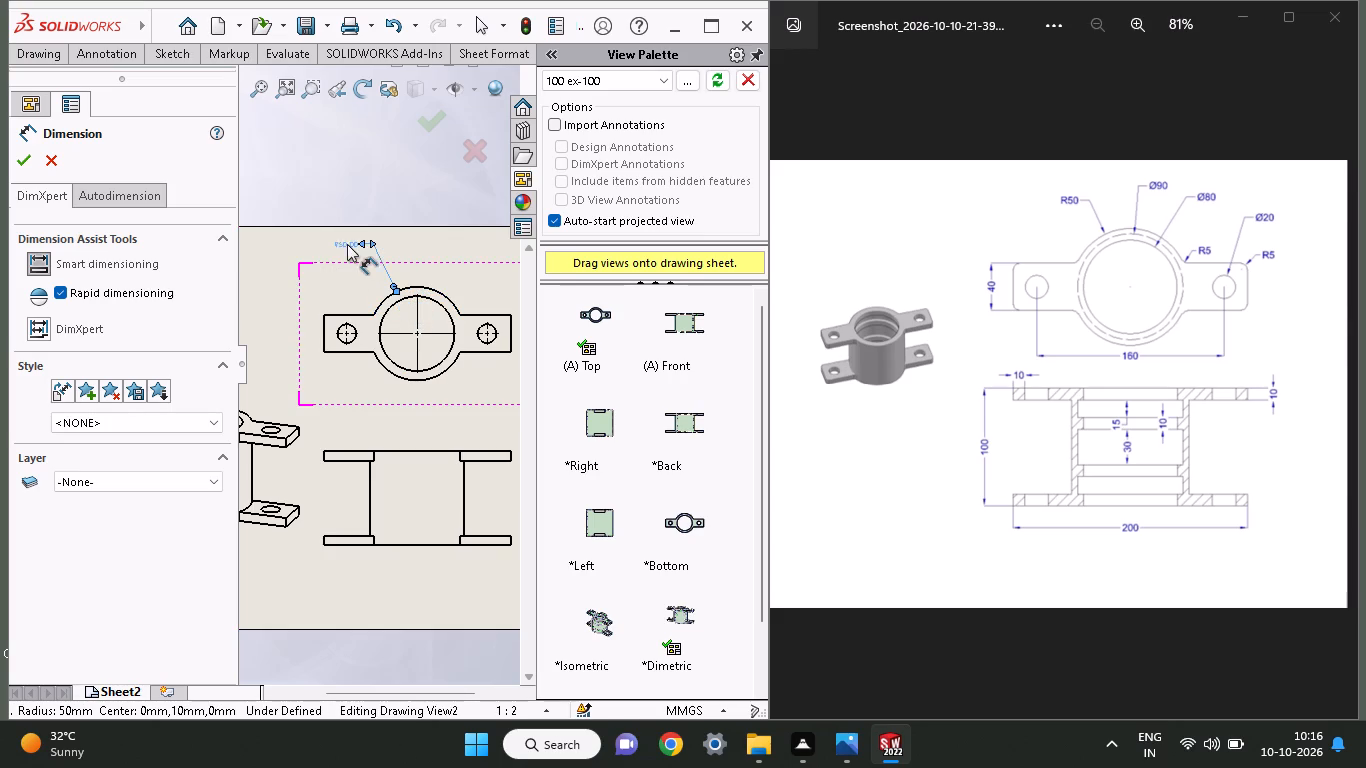
left_click(14, 160)
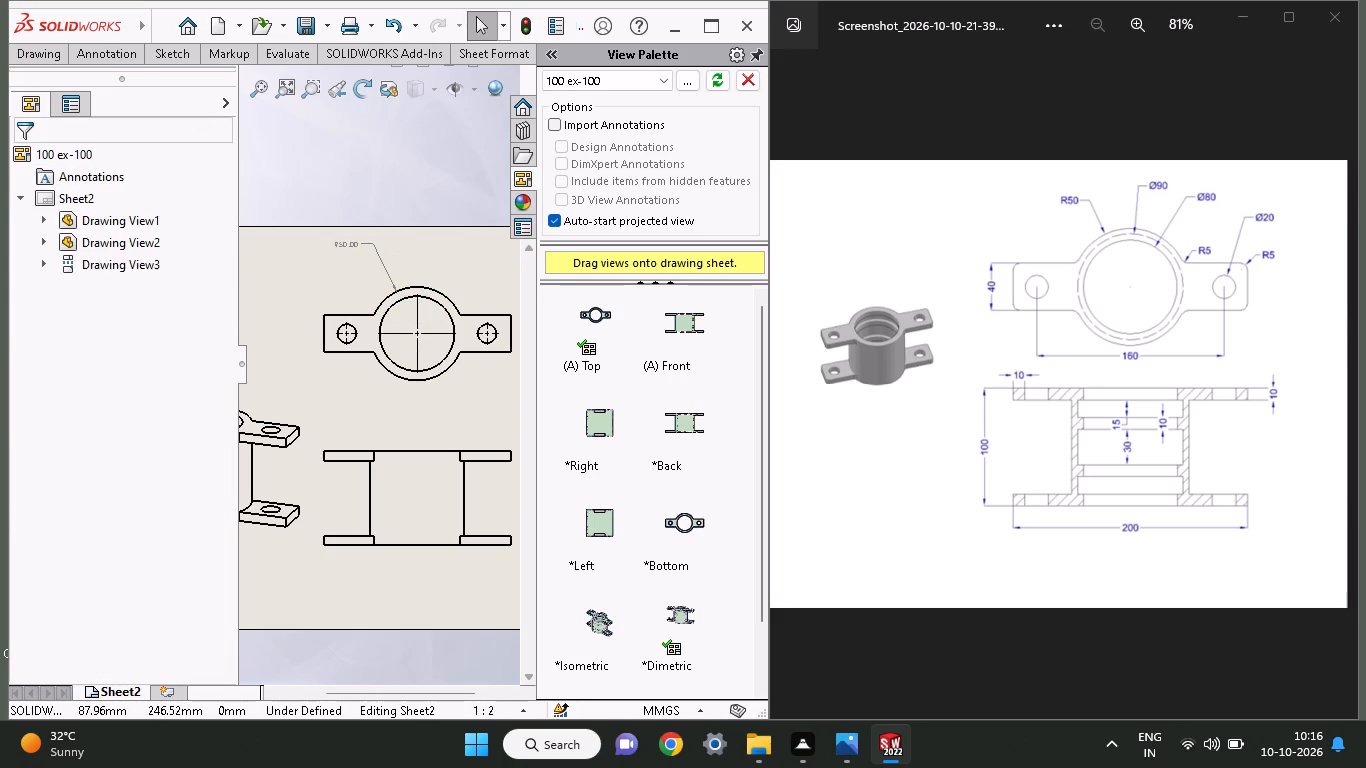
Dimension the diameter of the central bore in the top view, placing the value above the view on the right side.
left_click(158, 57)
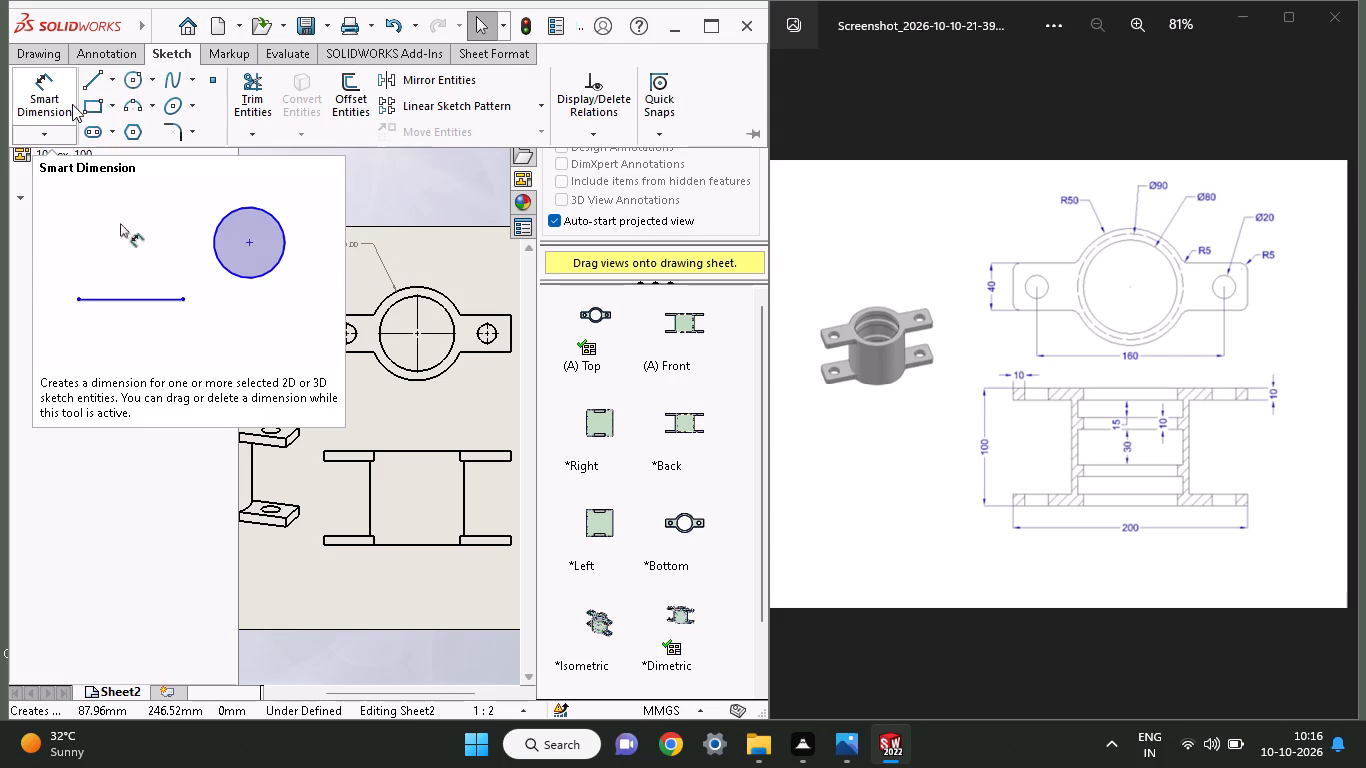
left_click(63, 108)
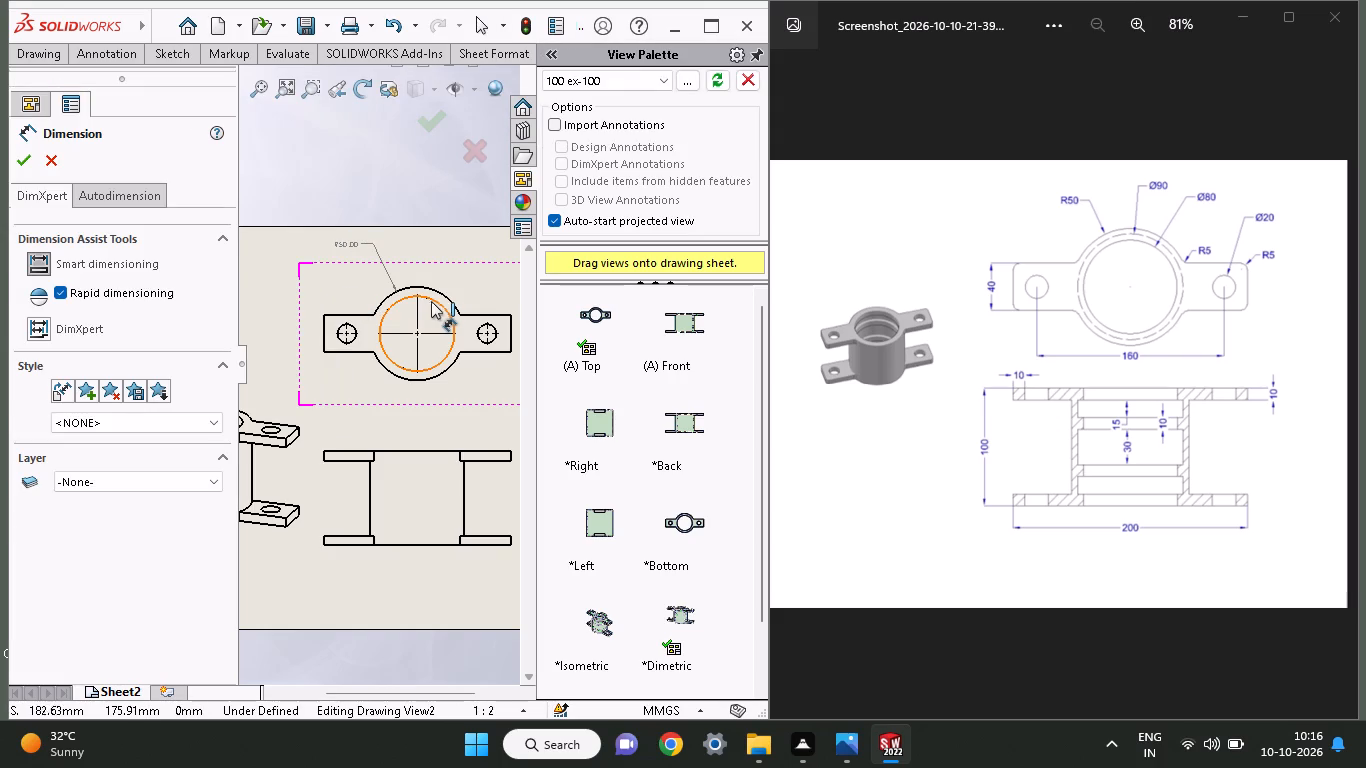
left_click(432, 301)
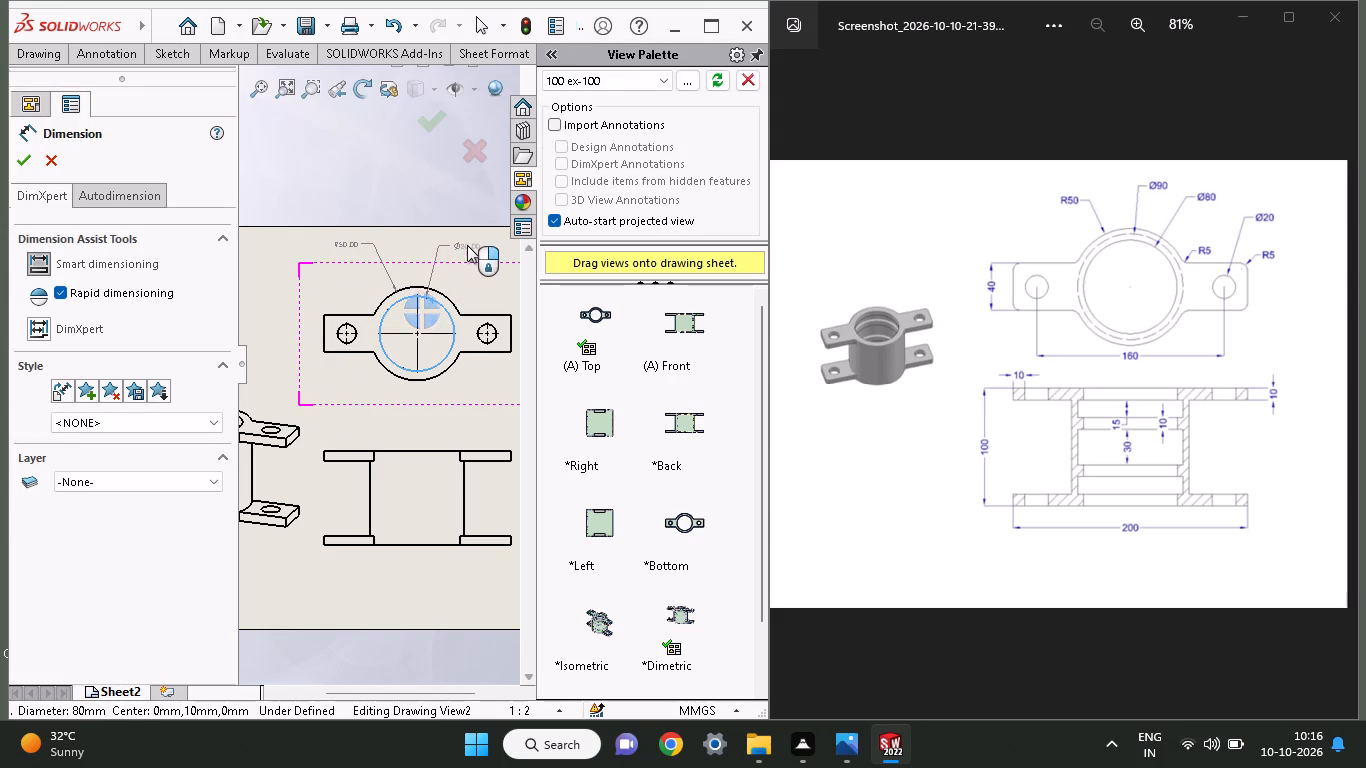
left_click(467, 245)
left_click(18, 168)
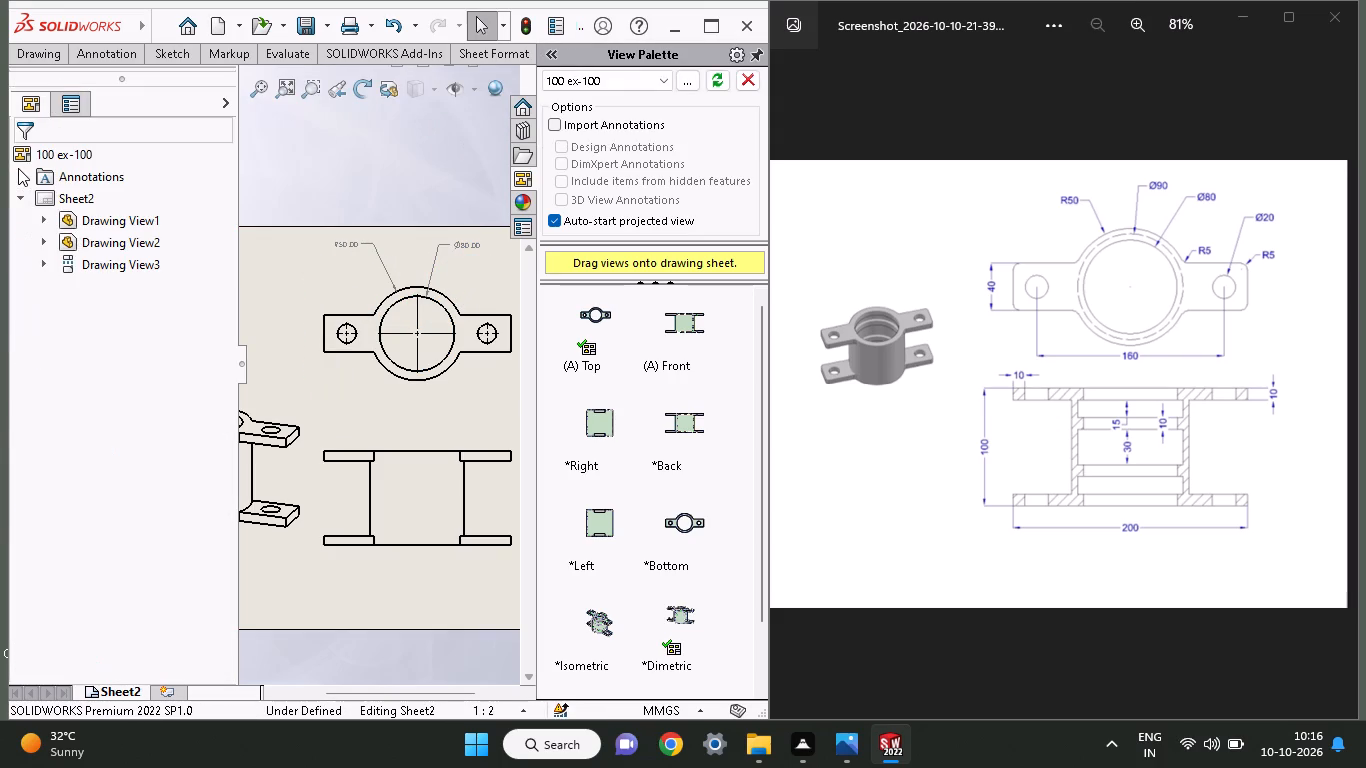
Sketch a vertical line about 29 mm long downward from the centre of the left lug hole in the top view.
scroll(375, 343, "down", 1)
scroll(375, 343, "up", 1)
scroll(375, 343, "down", 1)
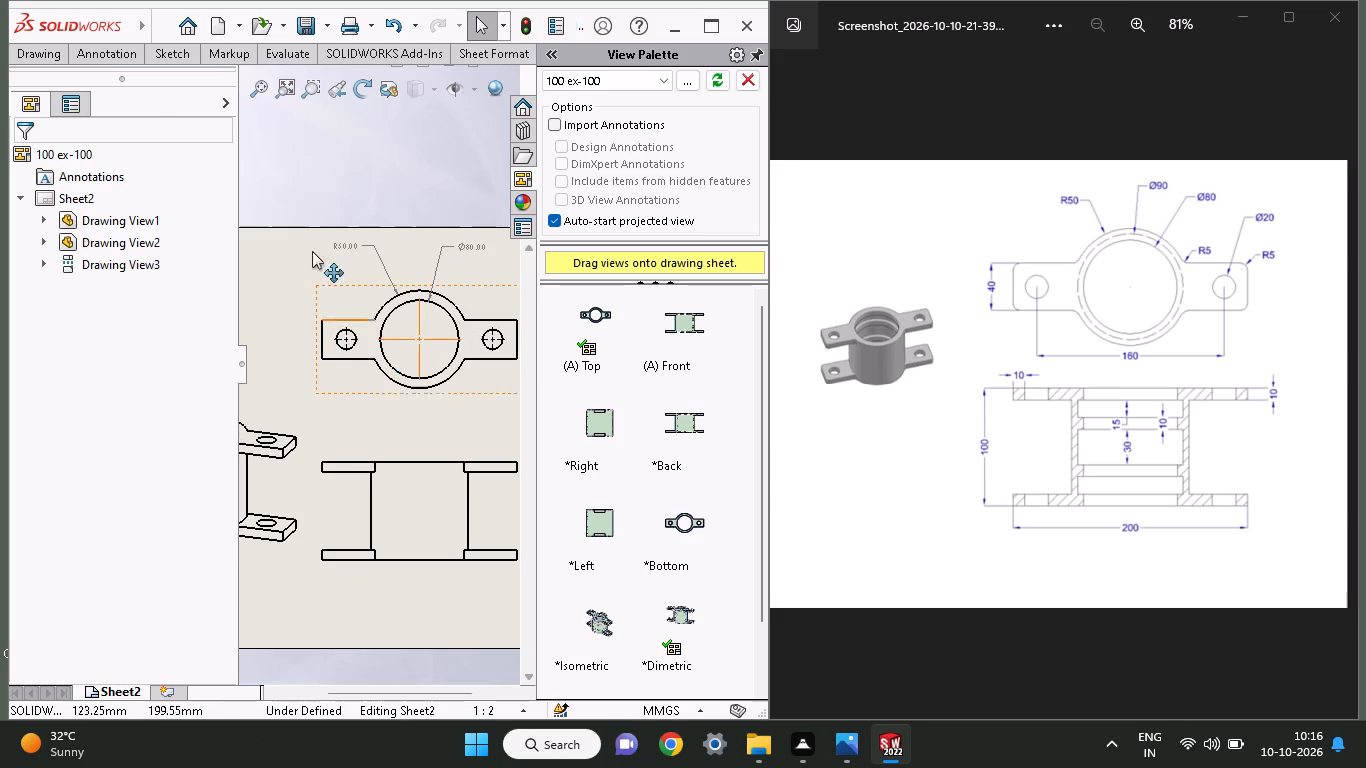
left_click(186, 53)
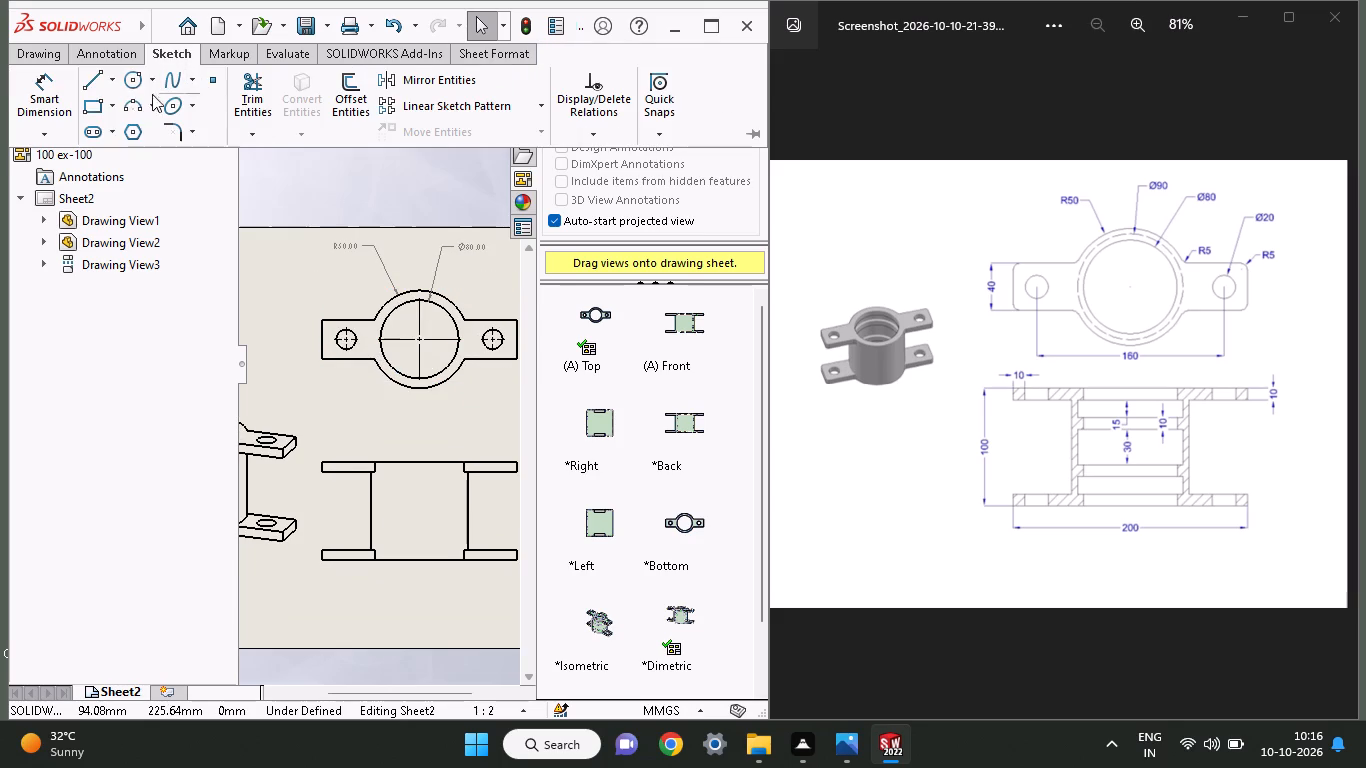
left_click(99, 82)
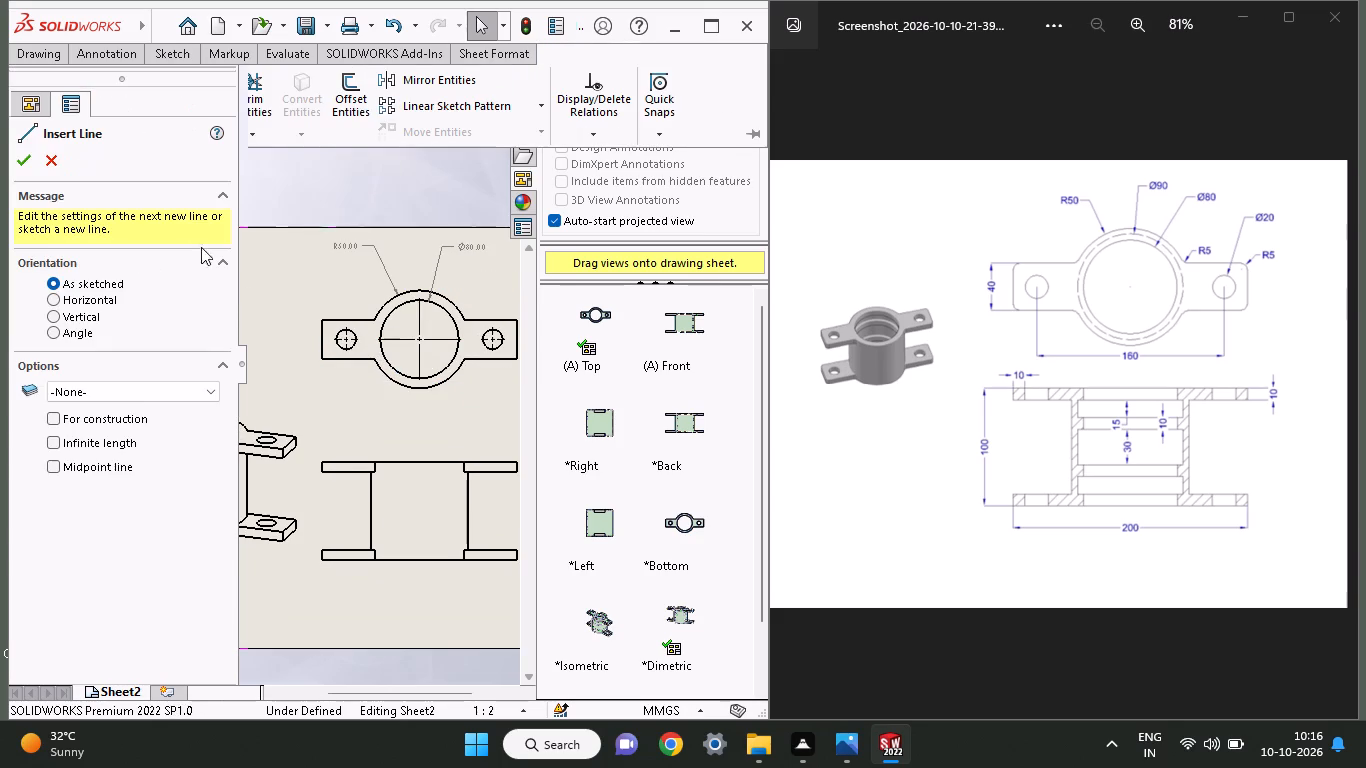
left_click(348, 343)
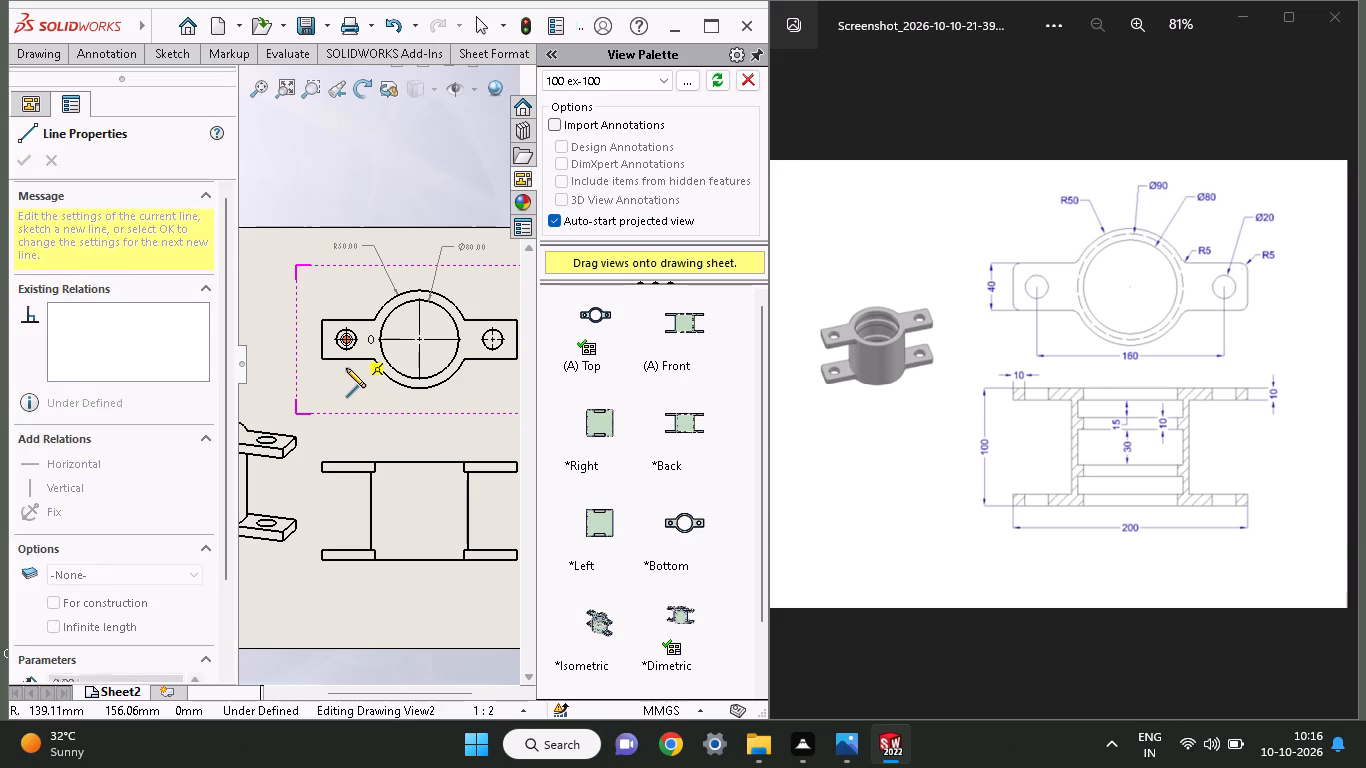
left_click(346, 368)
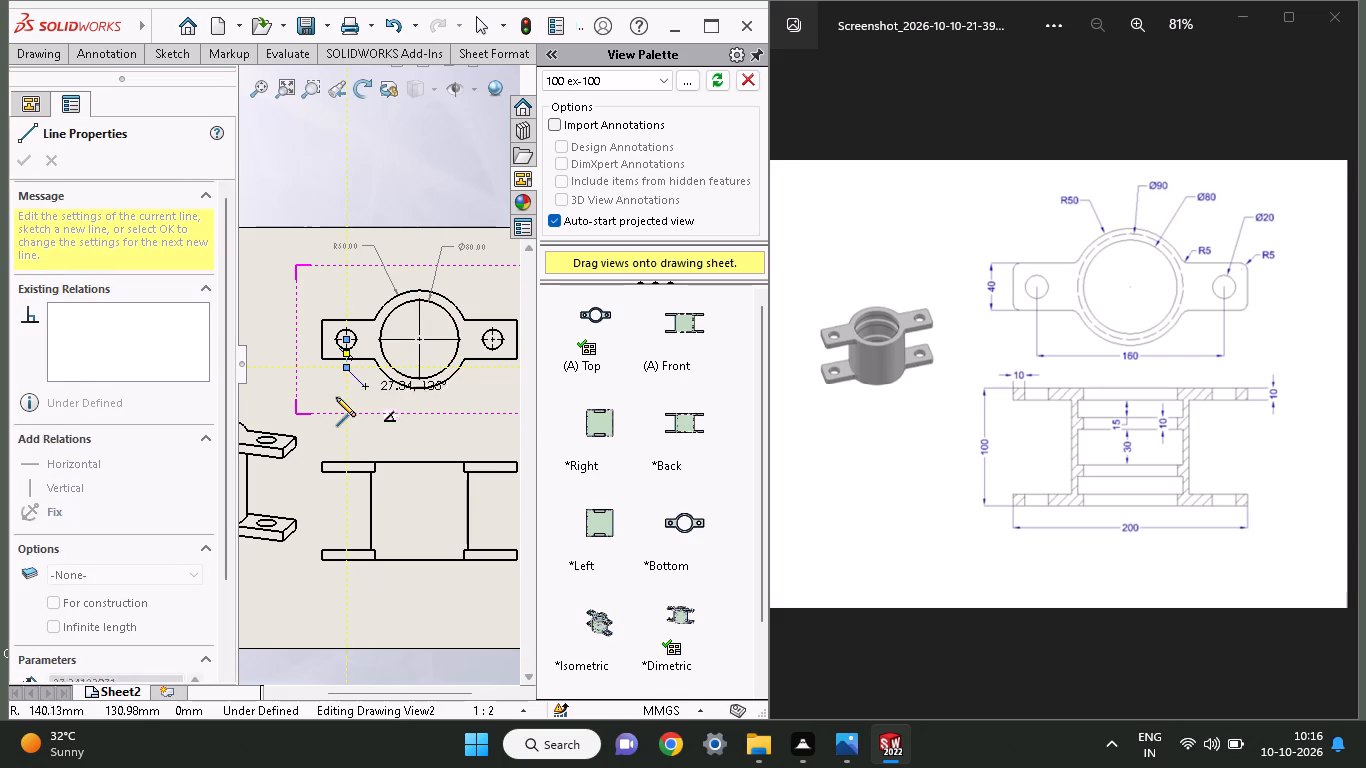
right_click(336, 397)
left_click(349, 417)
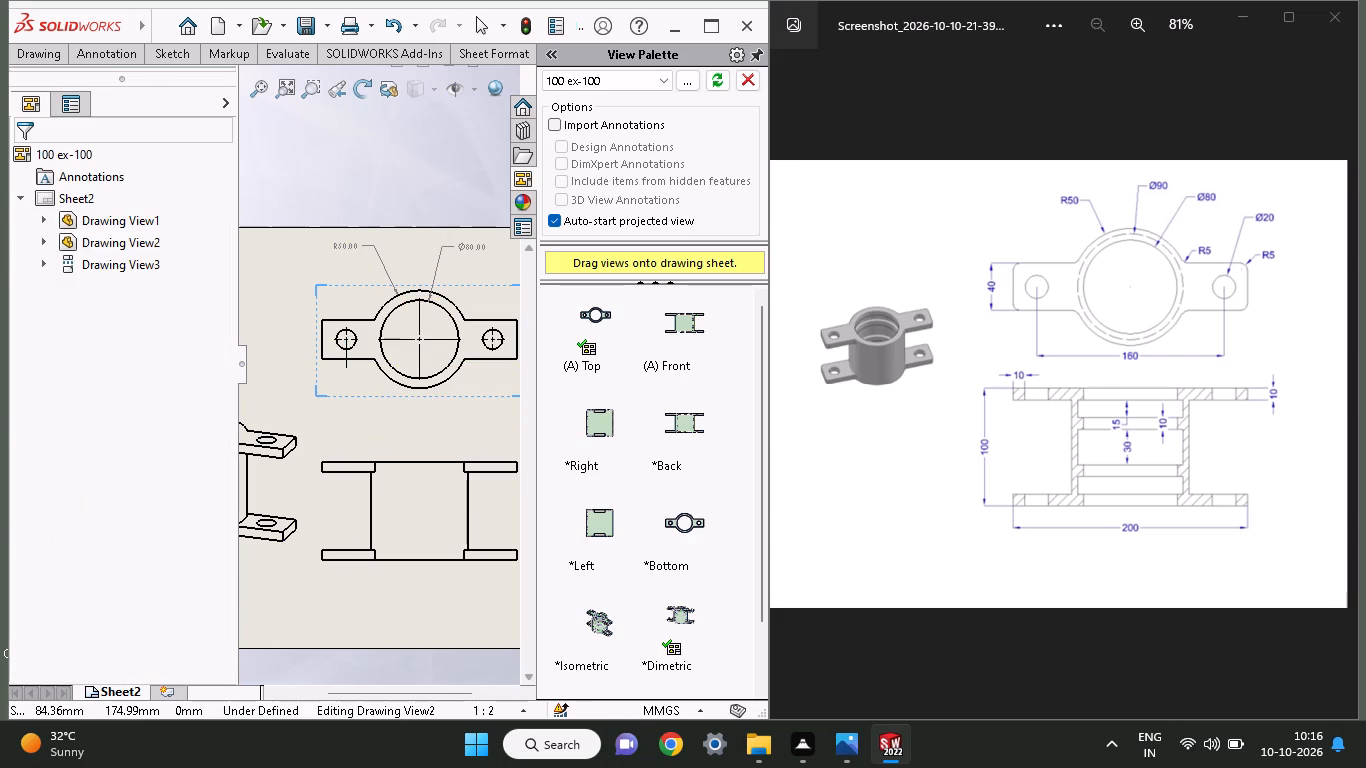
Sketch a matching vertical line about 29 mm long downward from the centre of the right lug hole in the top view.
left_click(160, 61)
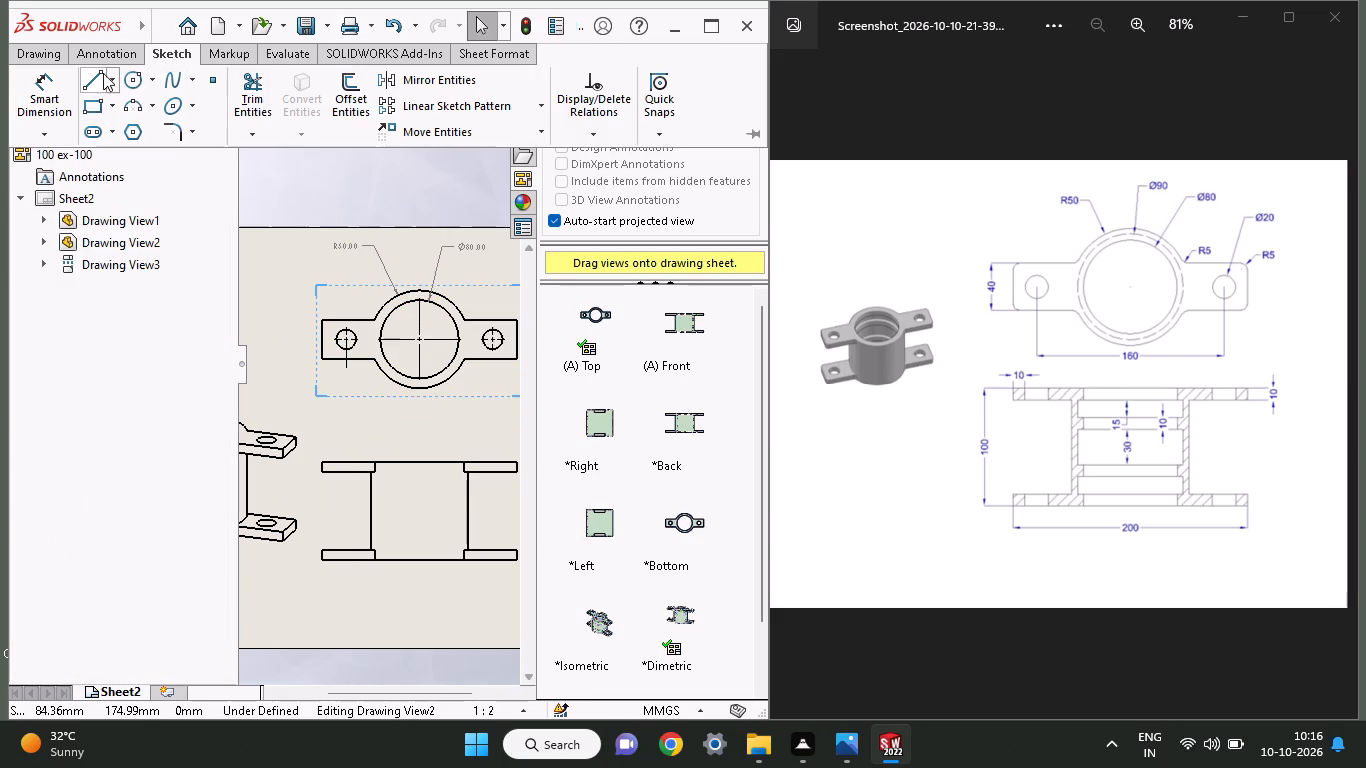
left_click(98, 75)
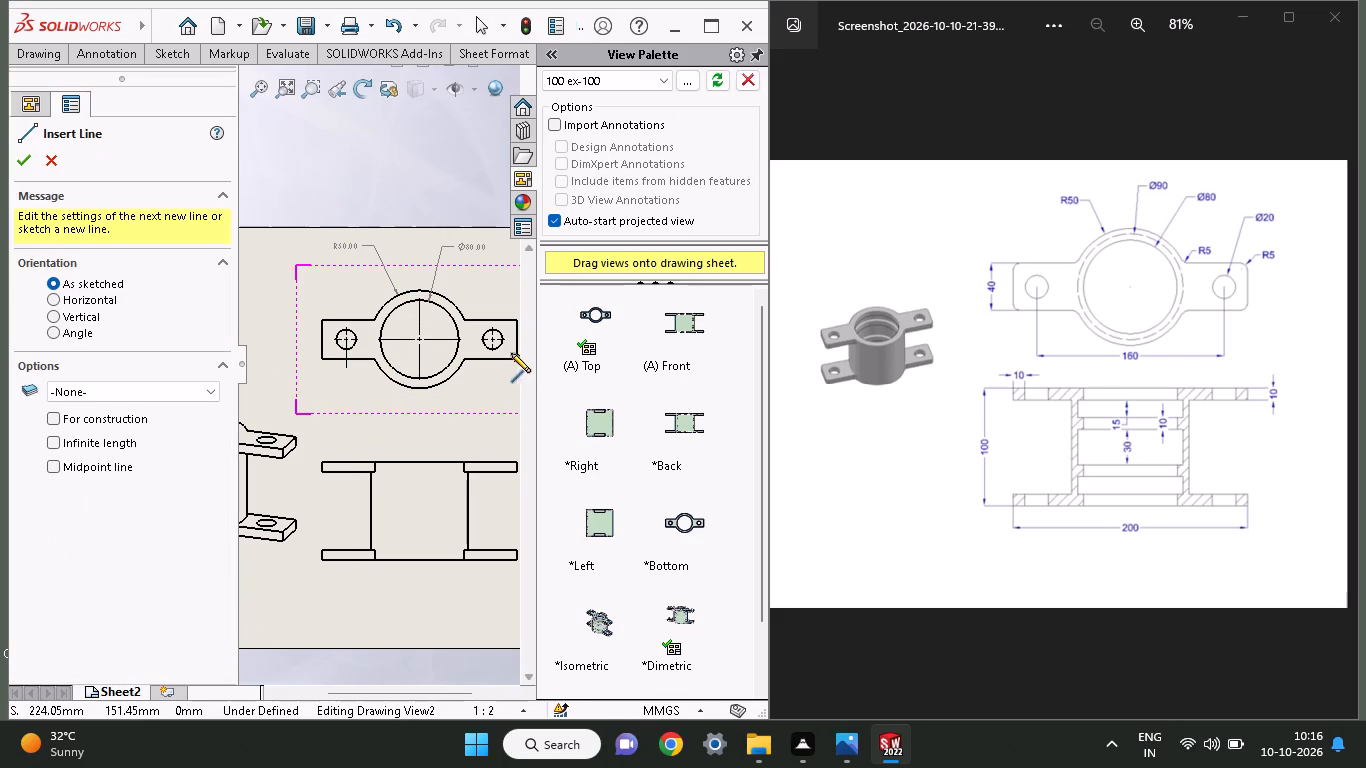
left_click(496, 340)
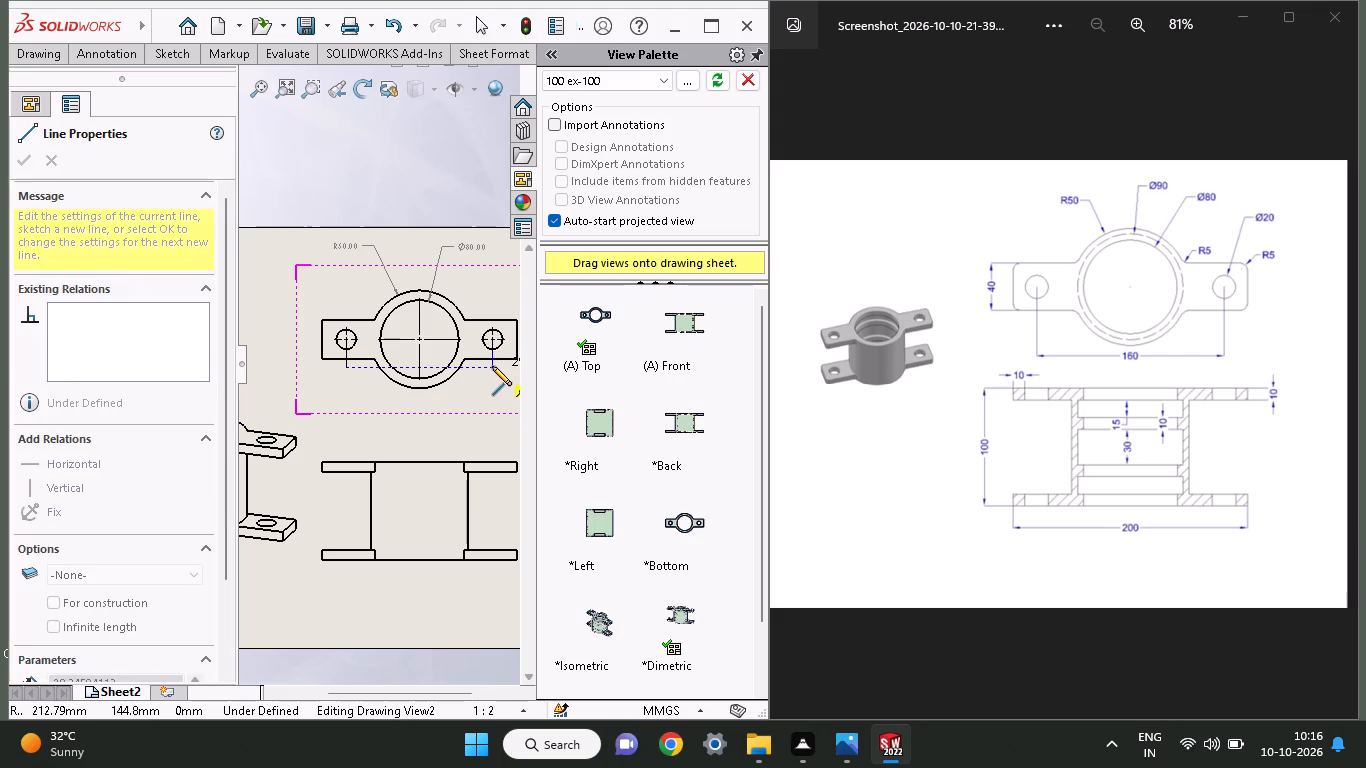
left_click(492, 366)
right_click(452, 380)
left_click(463, 398)
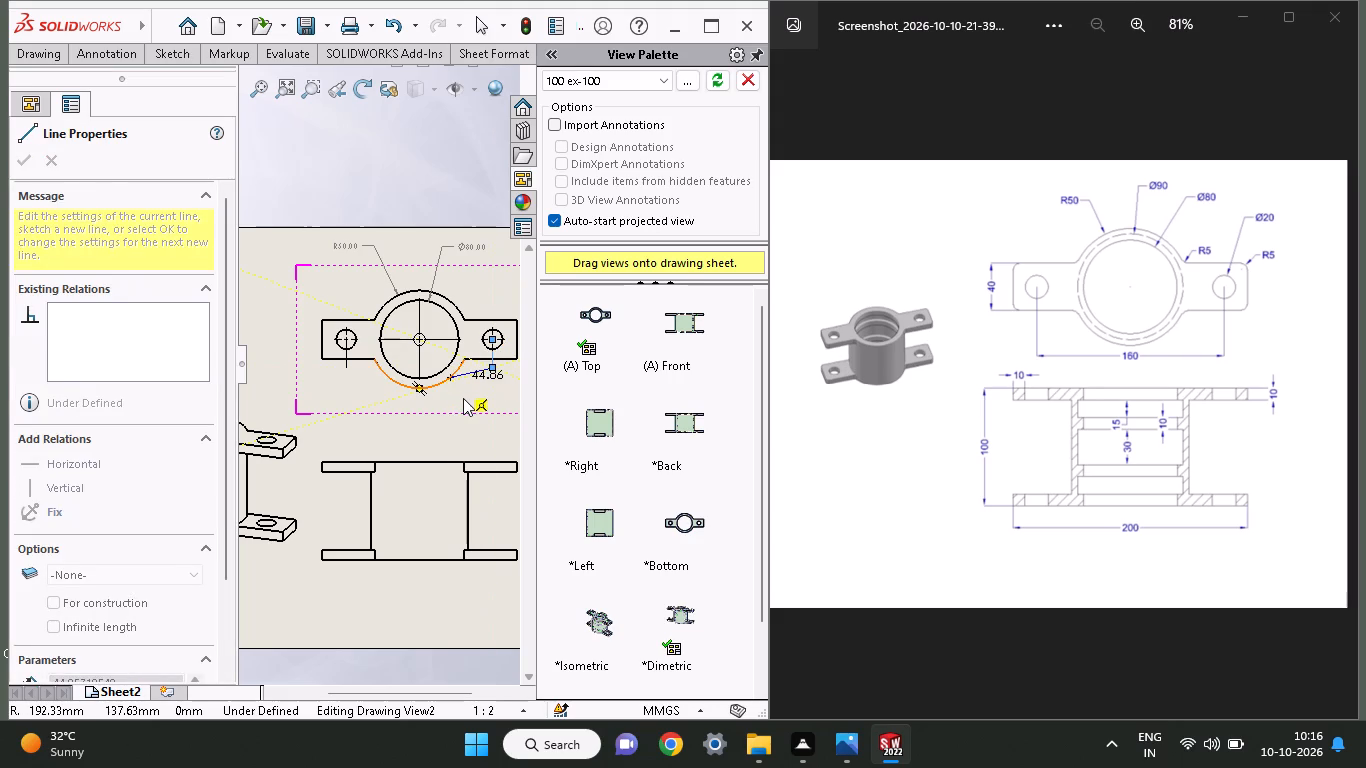
Dimension the horizontal distance between the lower ends of the two hole-centre lines, placing the value below the top view.
left_click(170, 55)
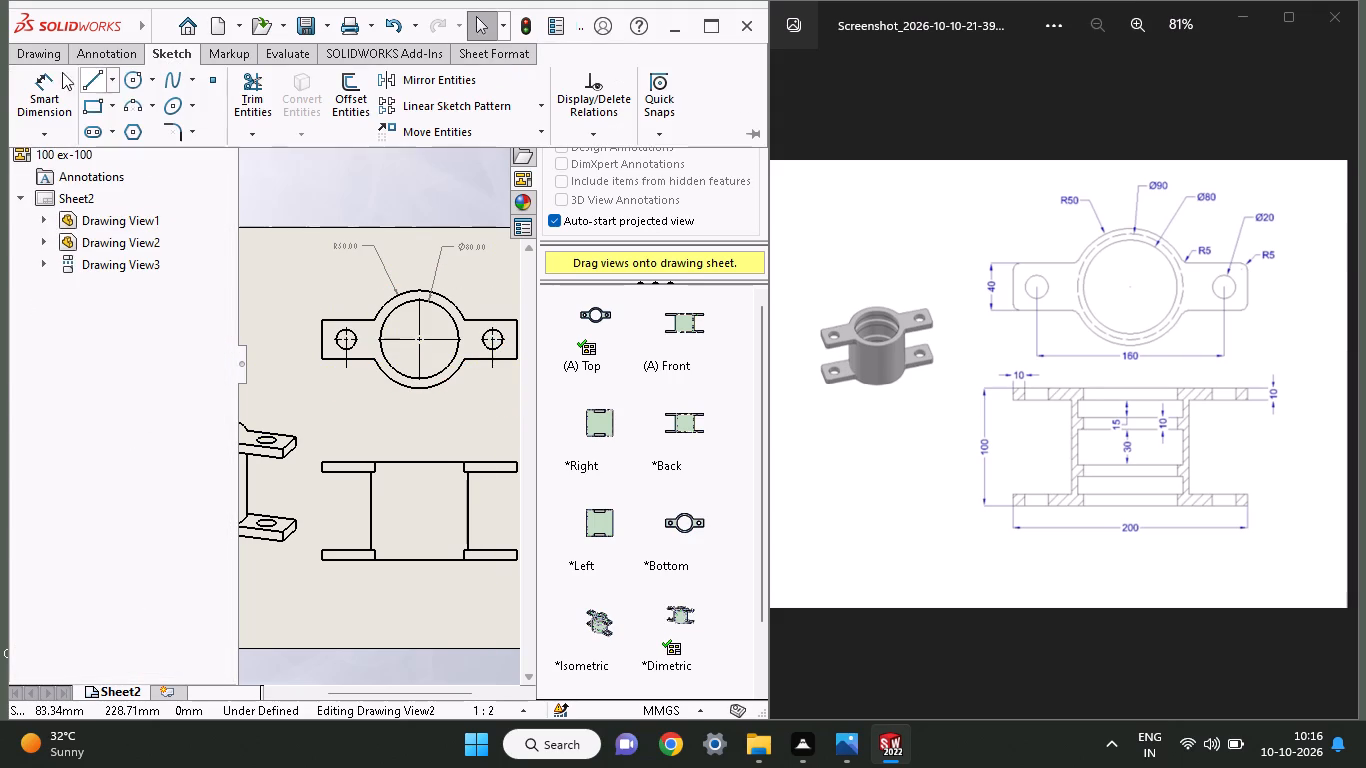
left_click(41, 73)
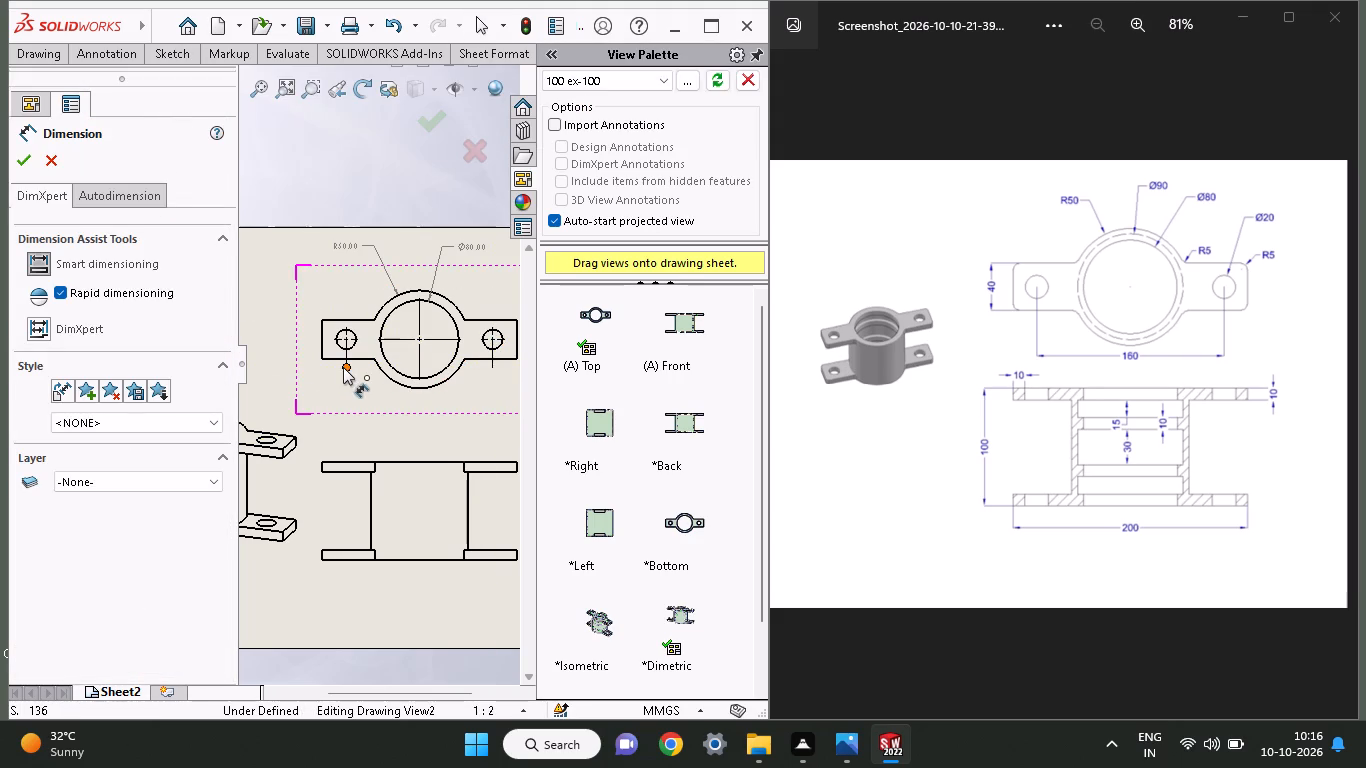
left_click(343, 367)
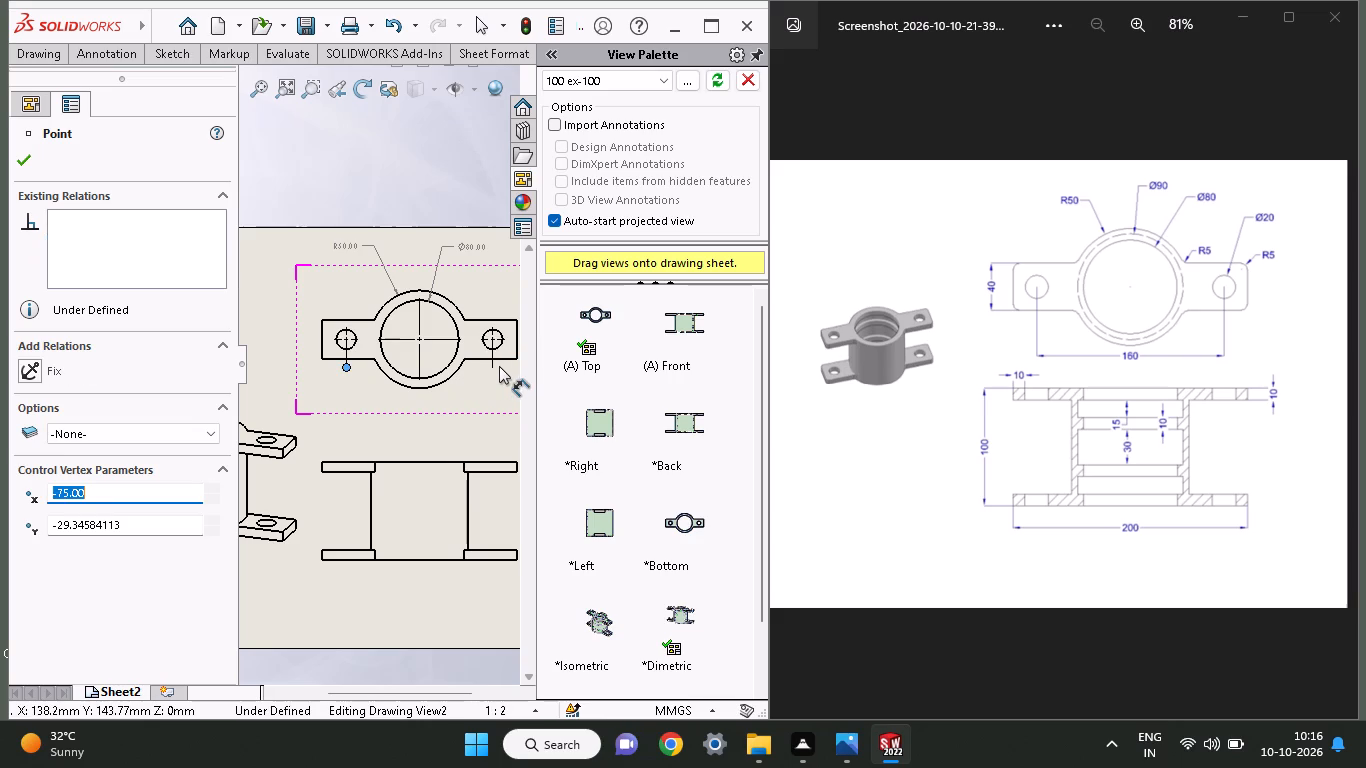
left_click(497, 366)
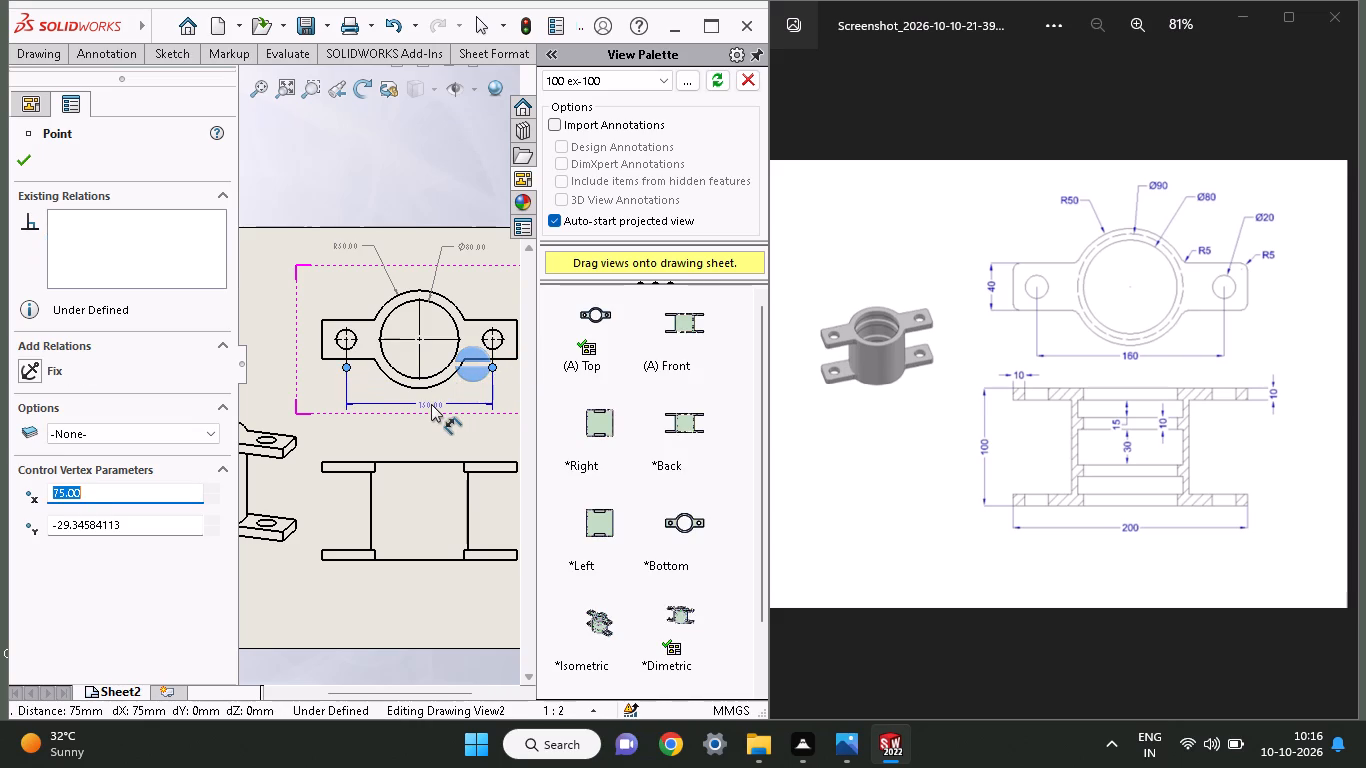
left_click(421, 404)
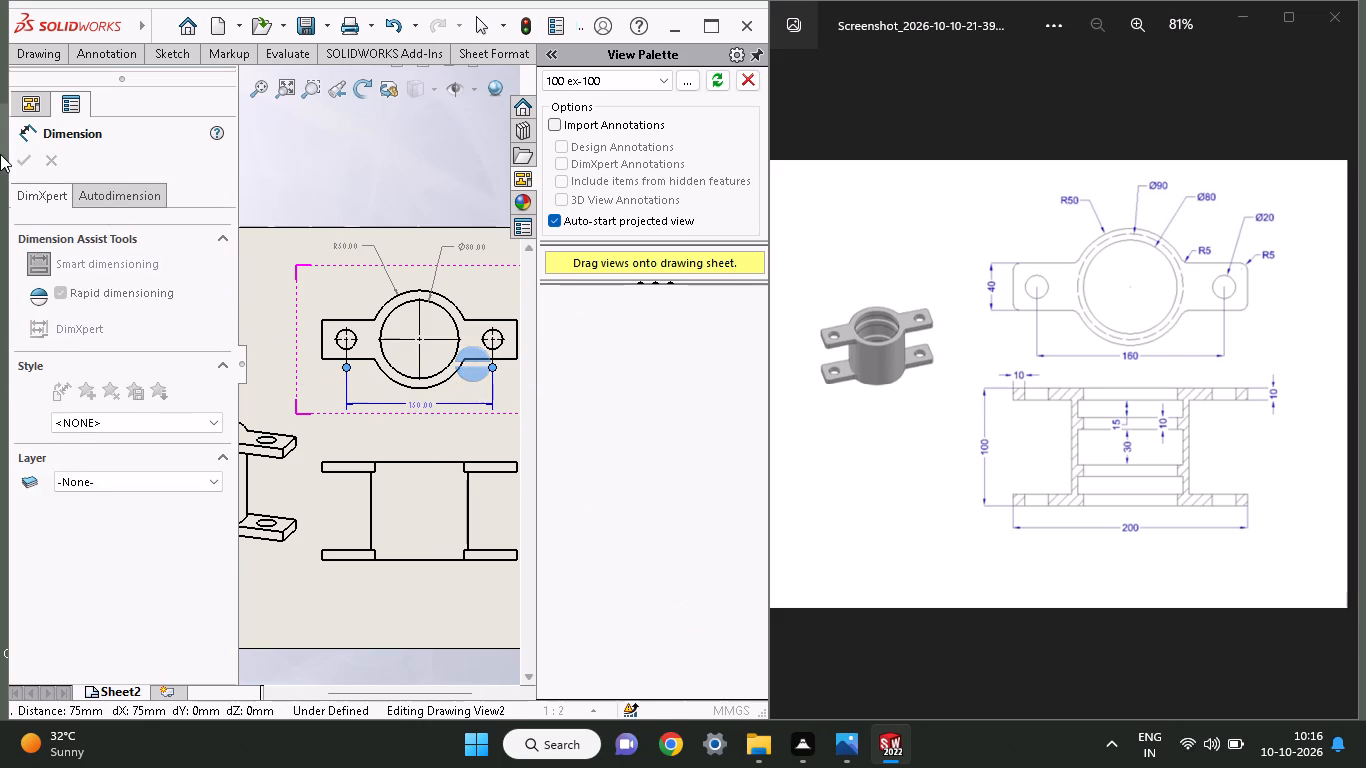
left_click(24, 158)
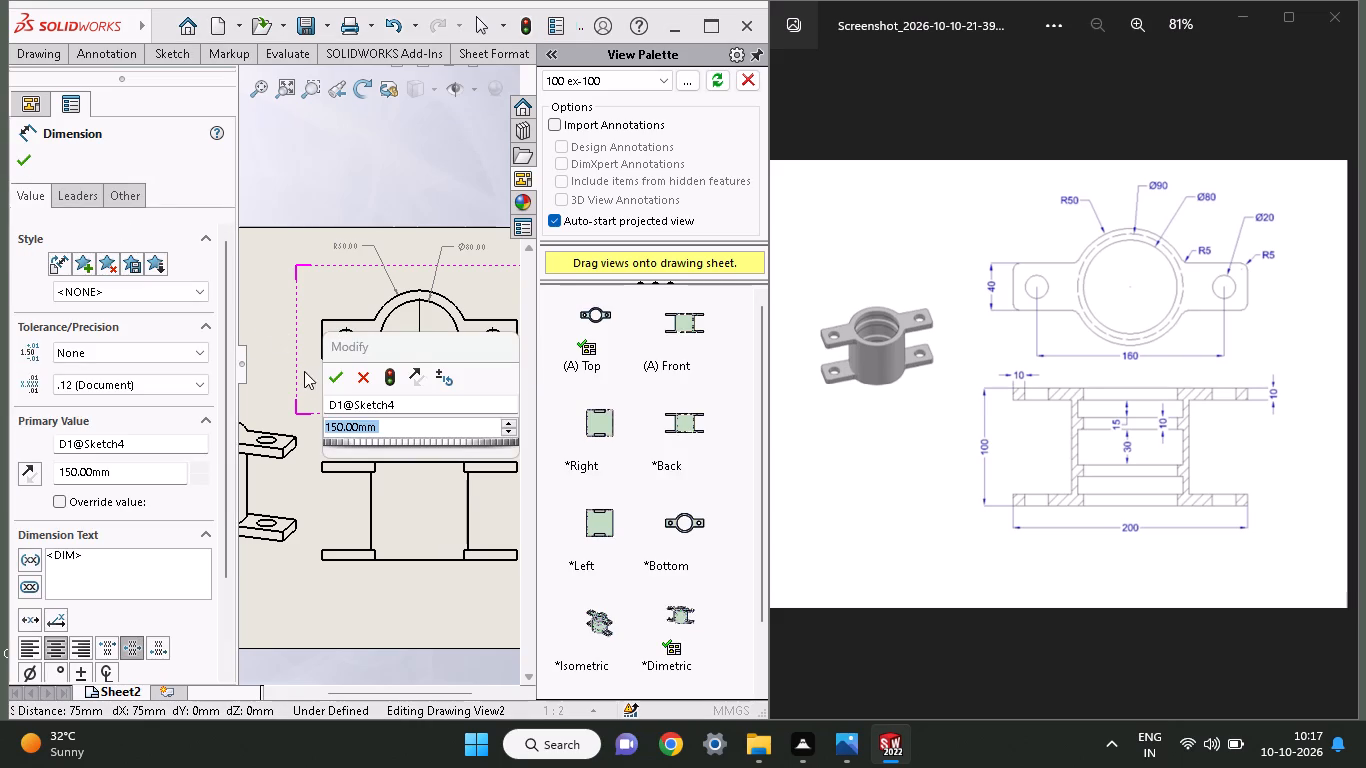
left_click(328, 373)
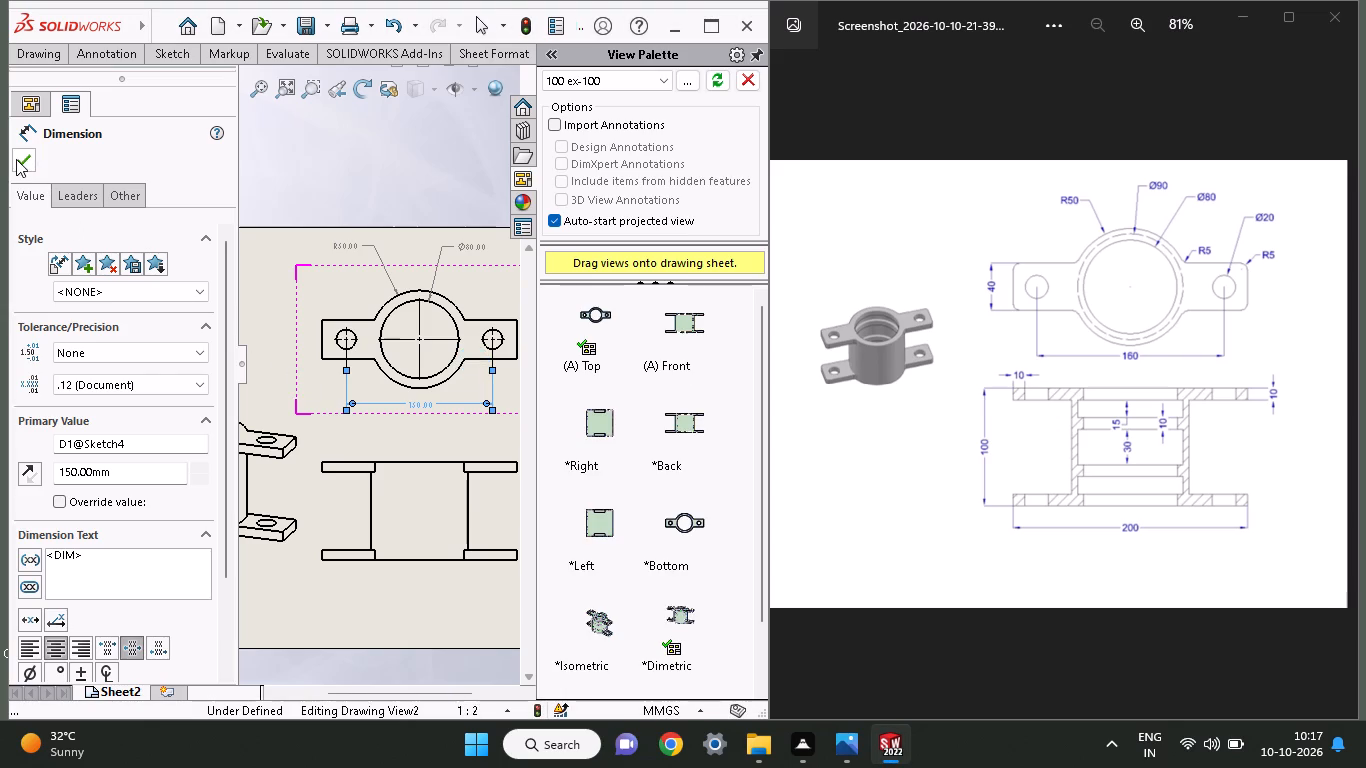
left_click(16, 159)
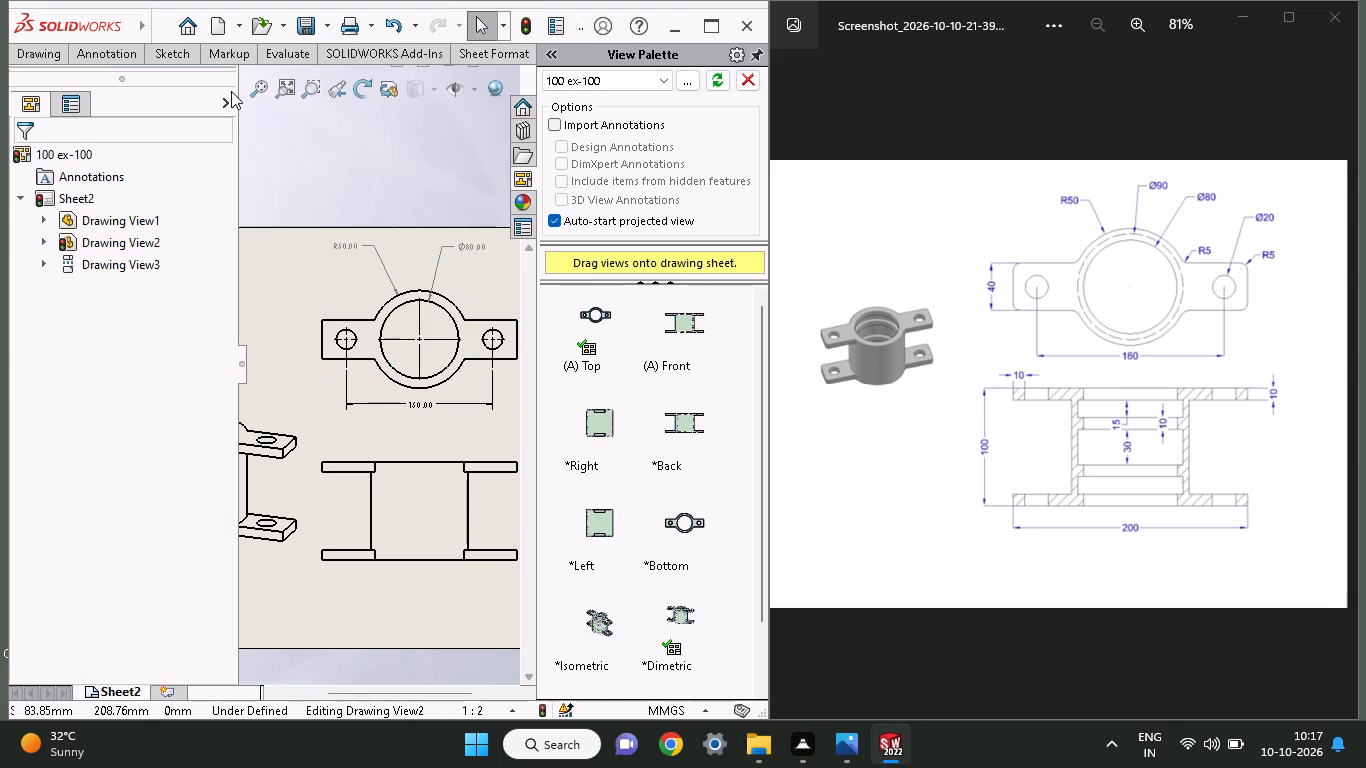
Dimension the length of the left lug's vertical end edge in the top view, placing the value to its left.
left_click(175, 56)
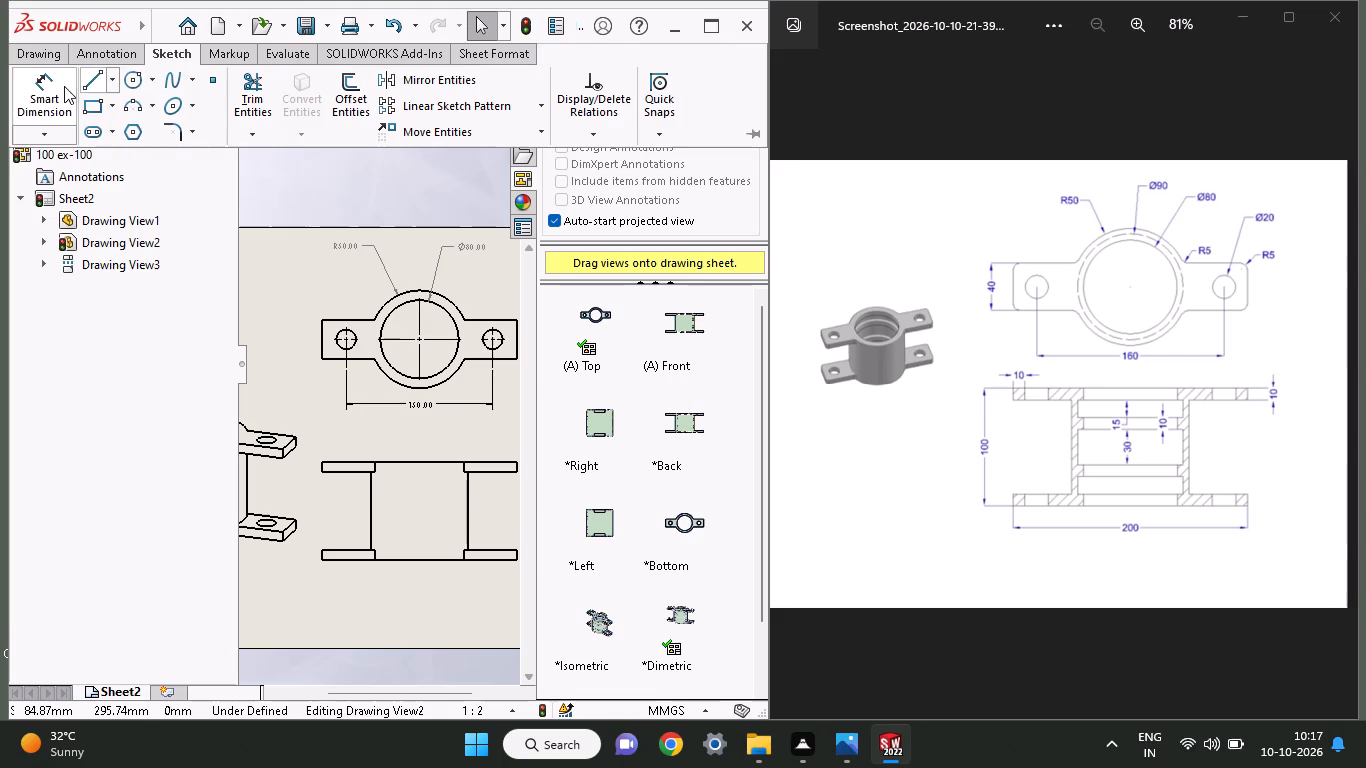
left_click(64, 86)
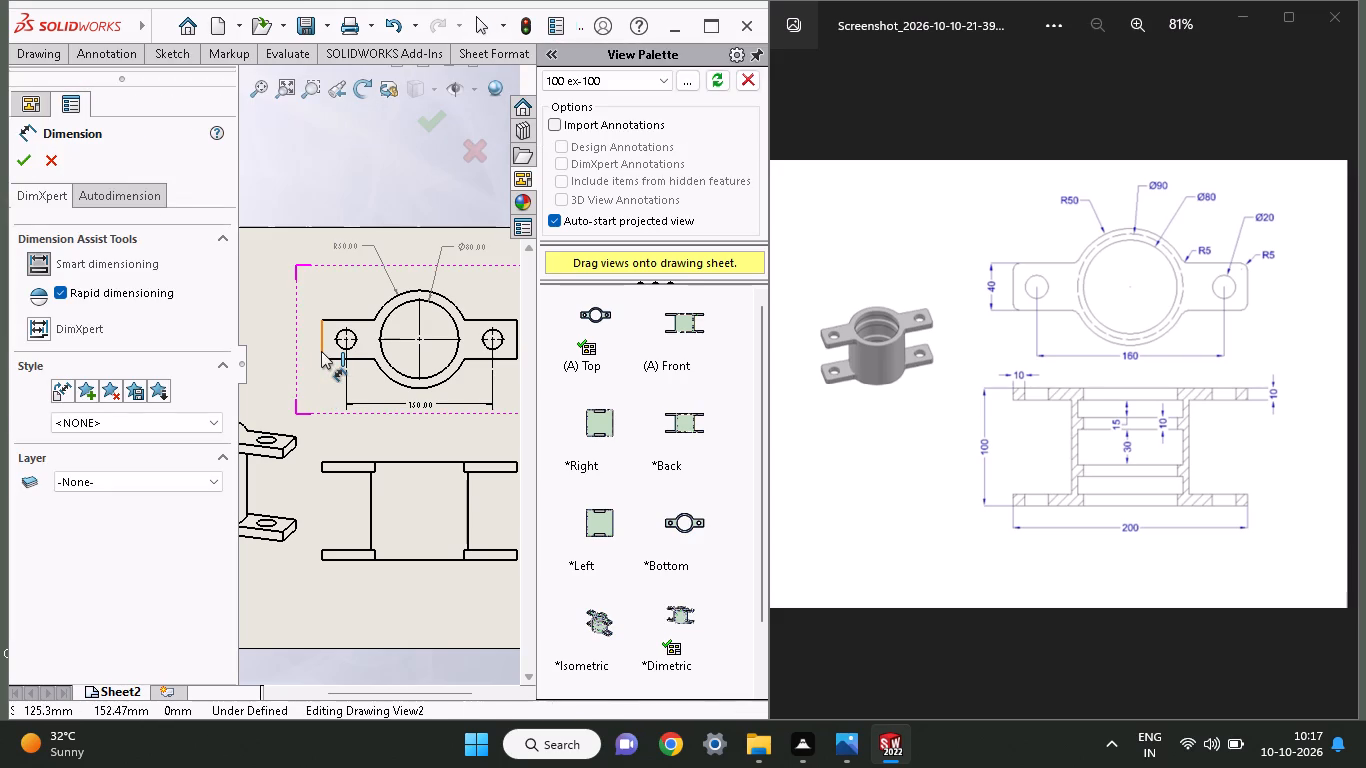
left_click(321, 351)
left_click(290, 340)
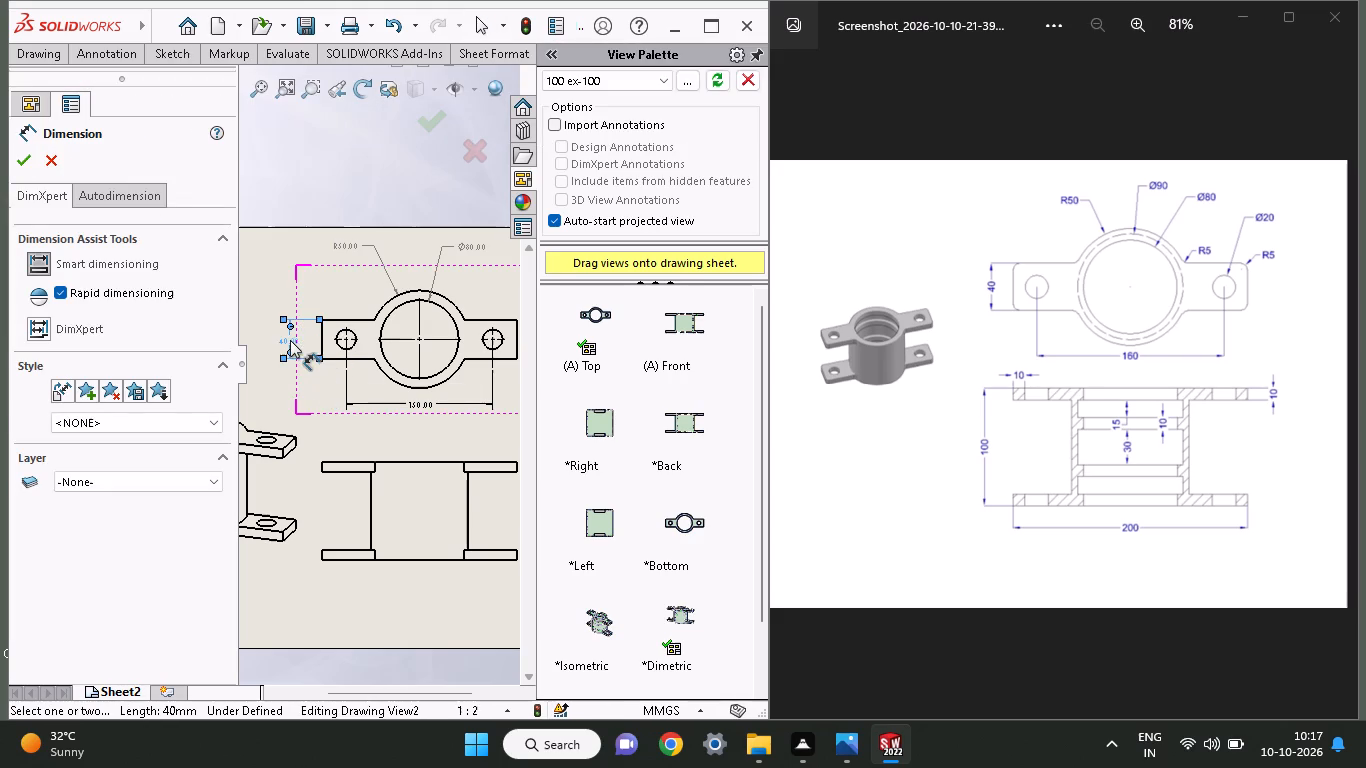
left_click(22, 158)
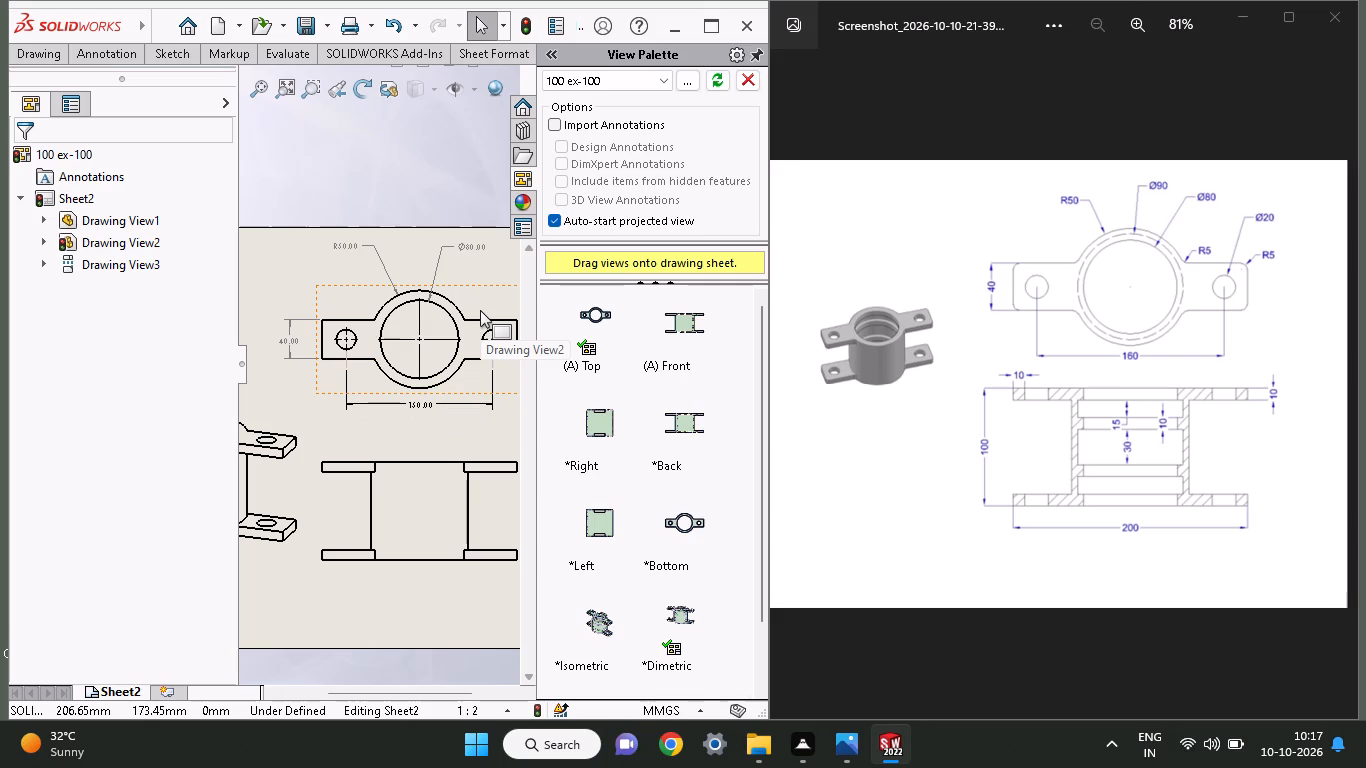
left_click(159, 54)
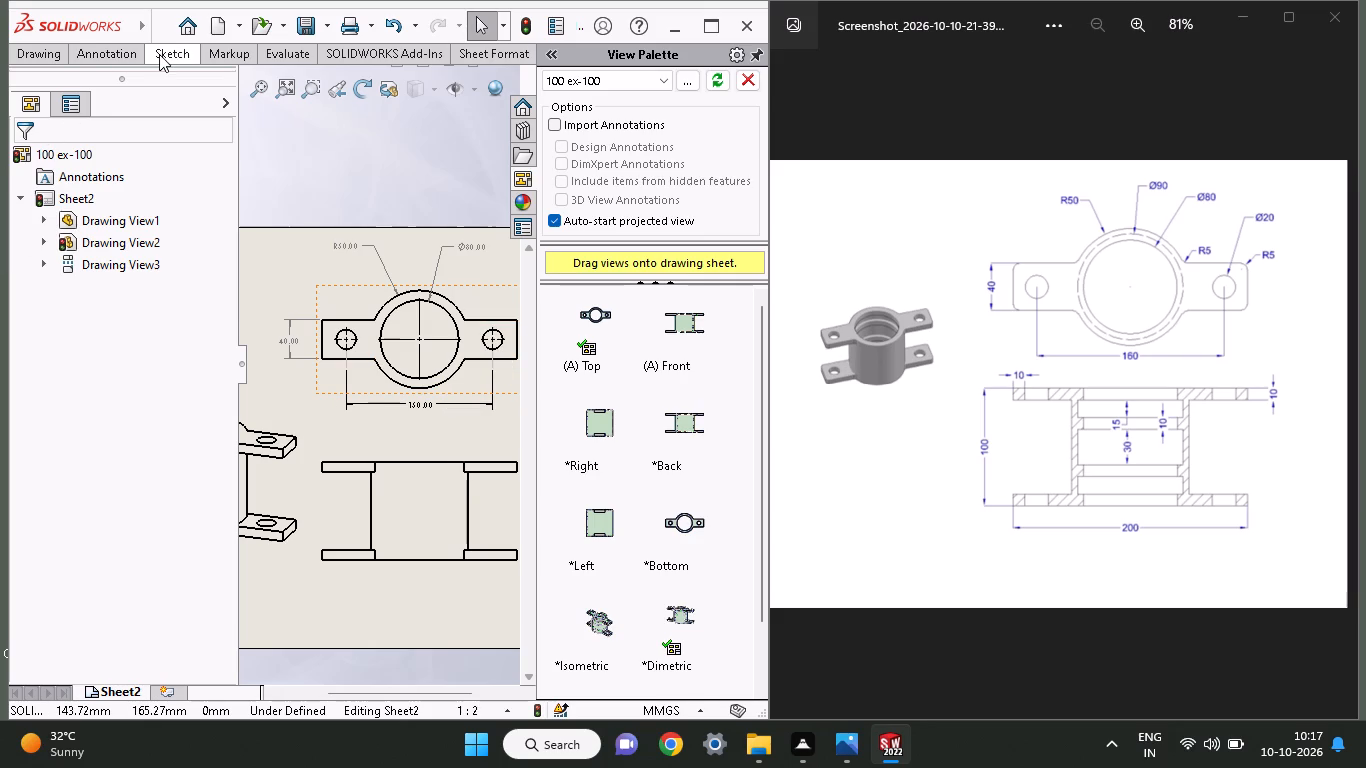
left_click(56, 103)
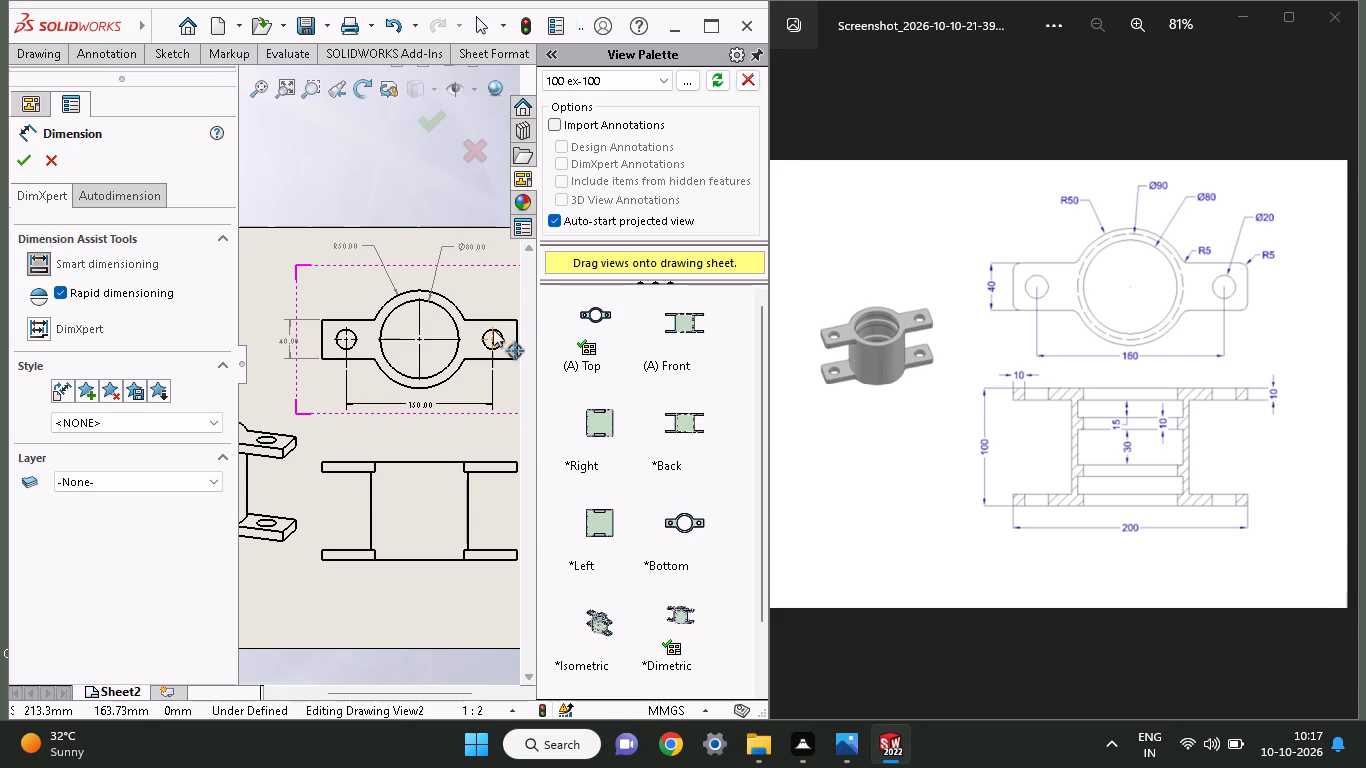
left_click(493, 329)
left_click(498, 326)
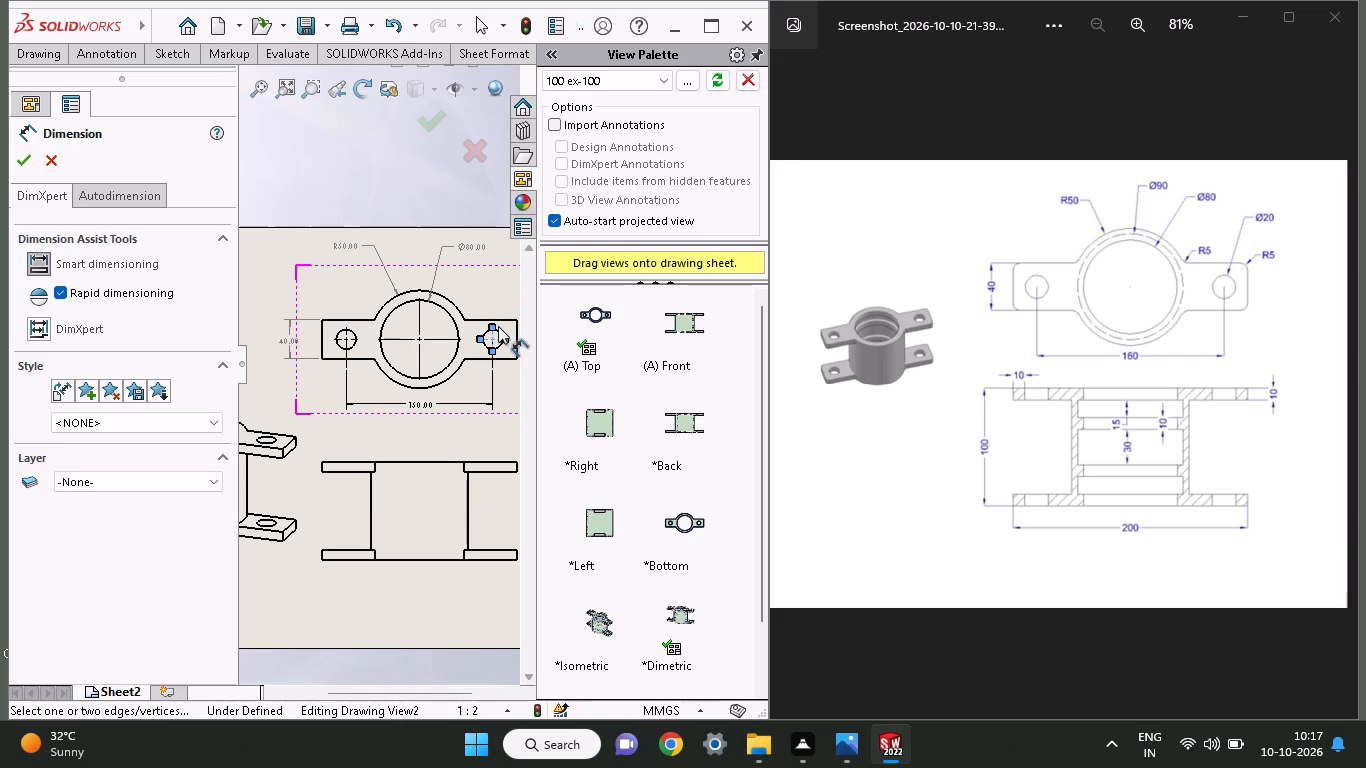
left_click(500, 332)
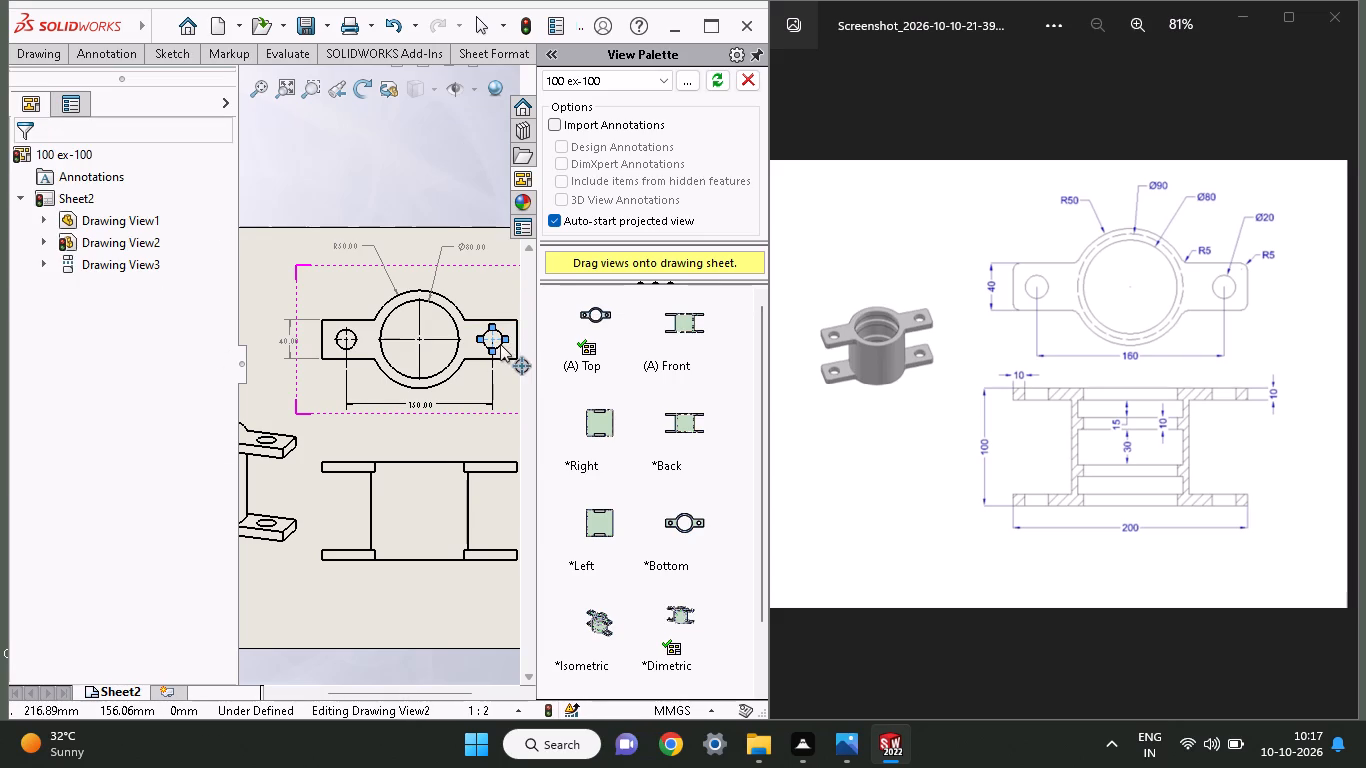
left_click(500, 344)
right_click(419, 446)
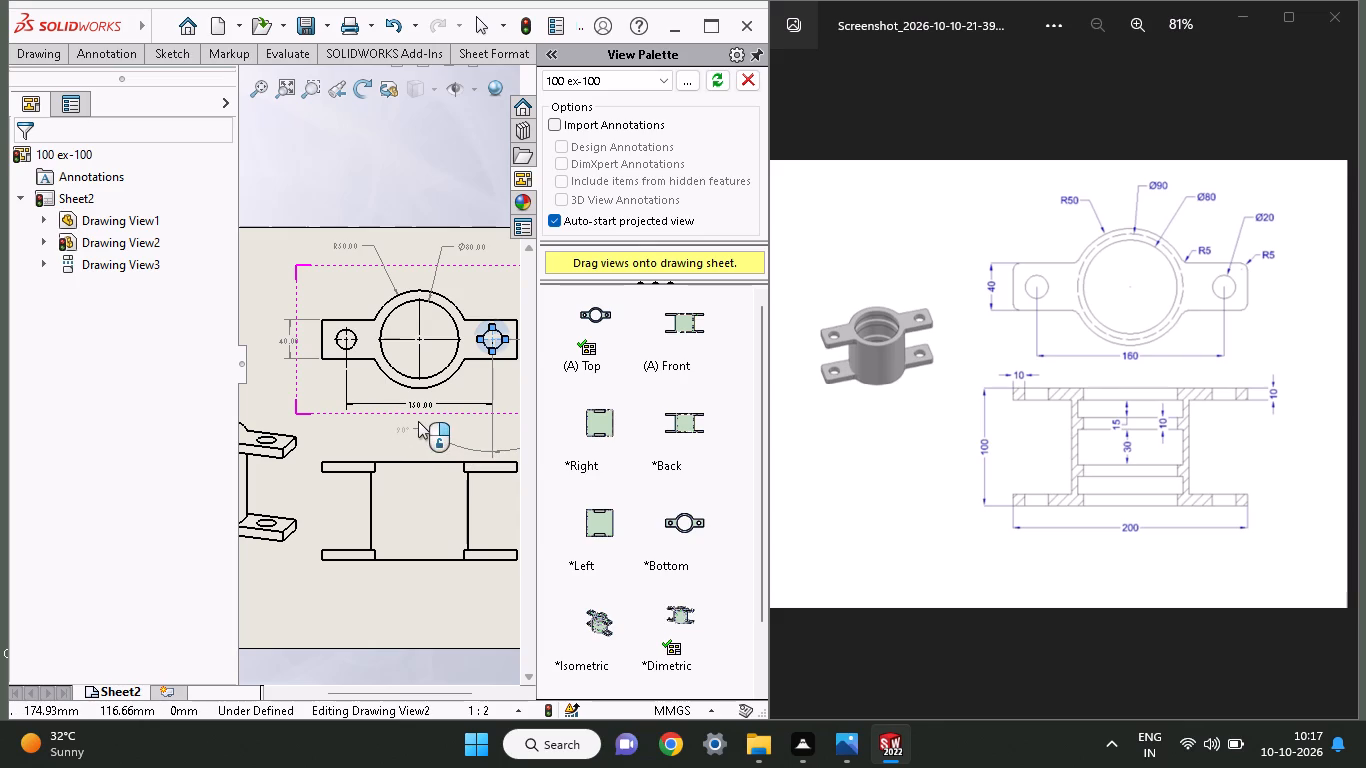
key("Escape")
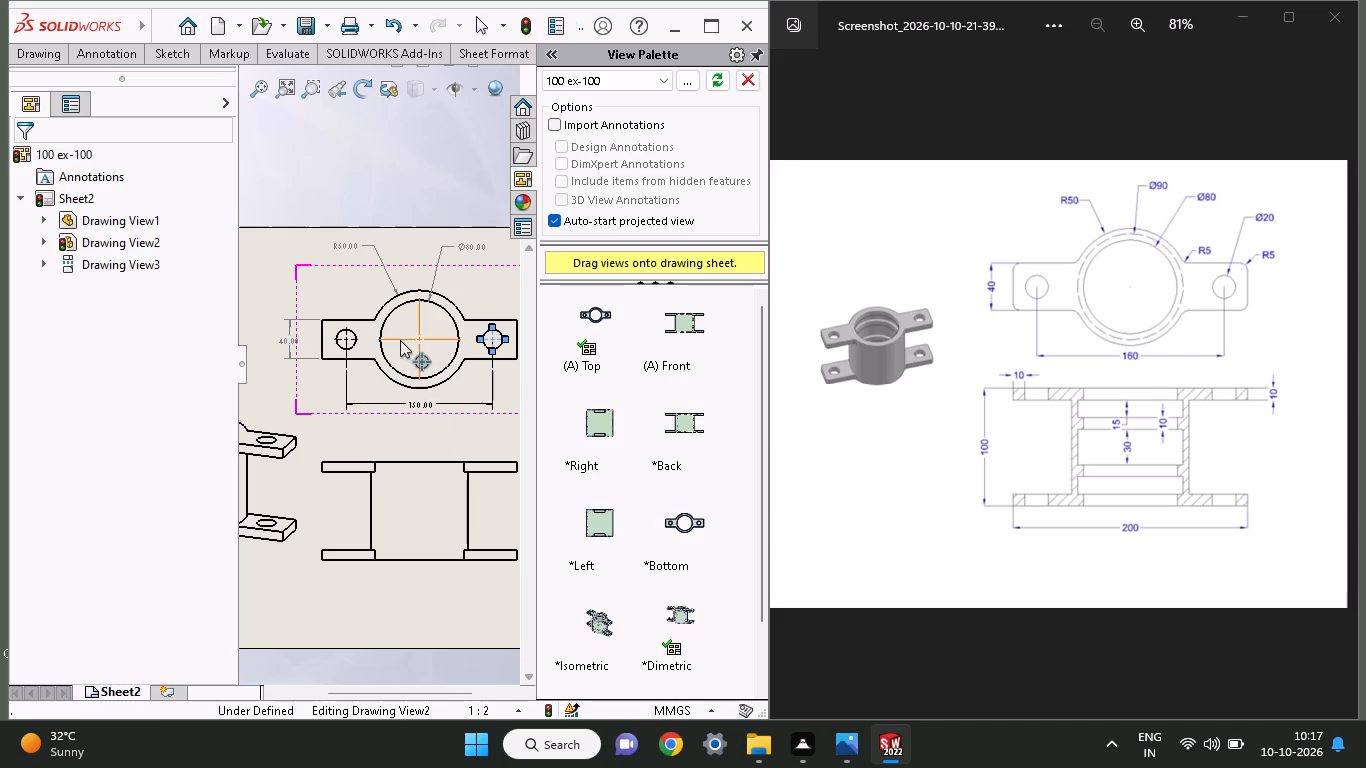
Dimension the diameter of the left lug hole in the top view, placing the value above the left lug.
scroll(492, 309, "down", 1)
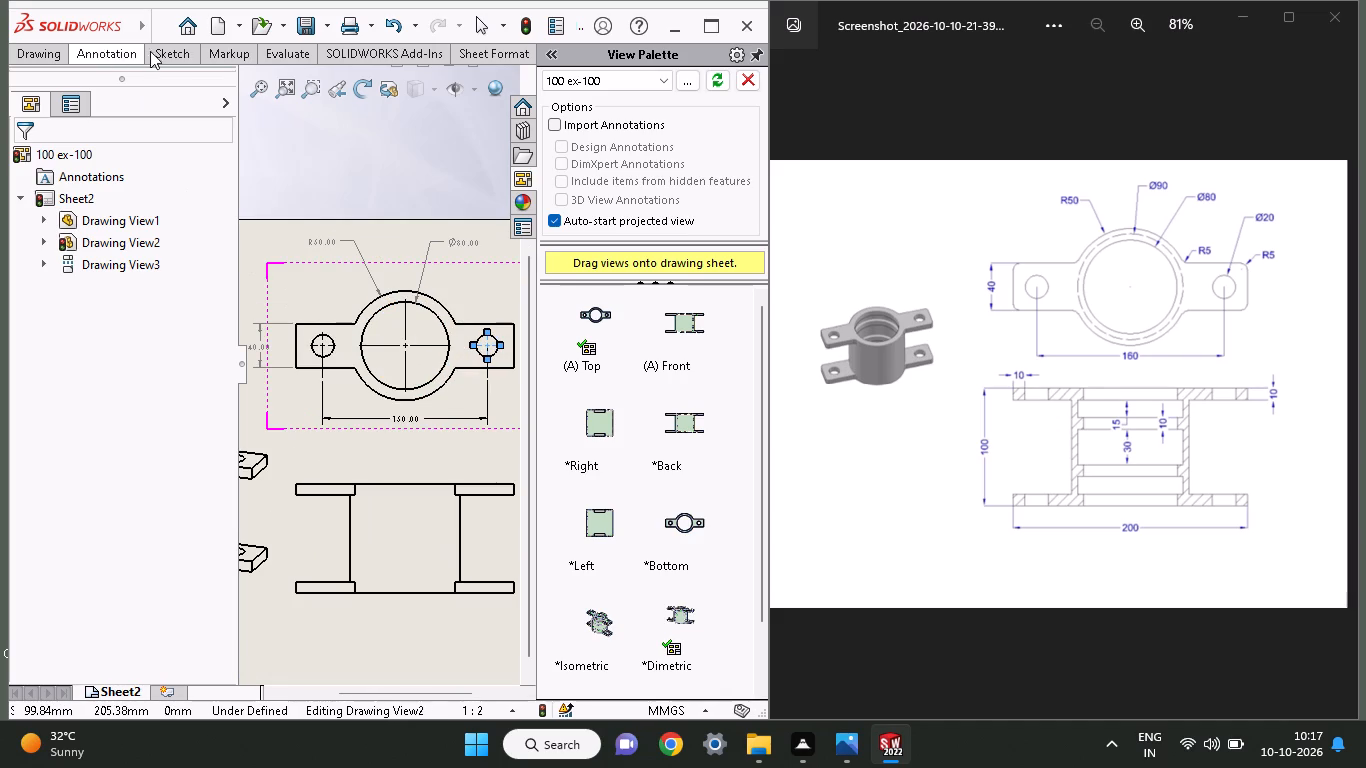
left_click(178, 51)
left_click(63, 89)
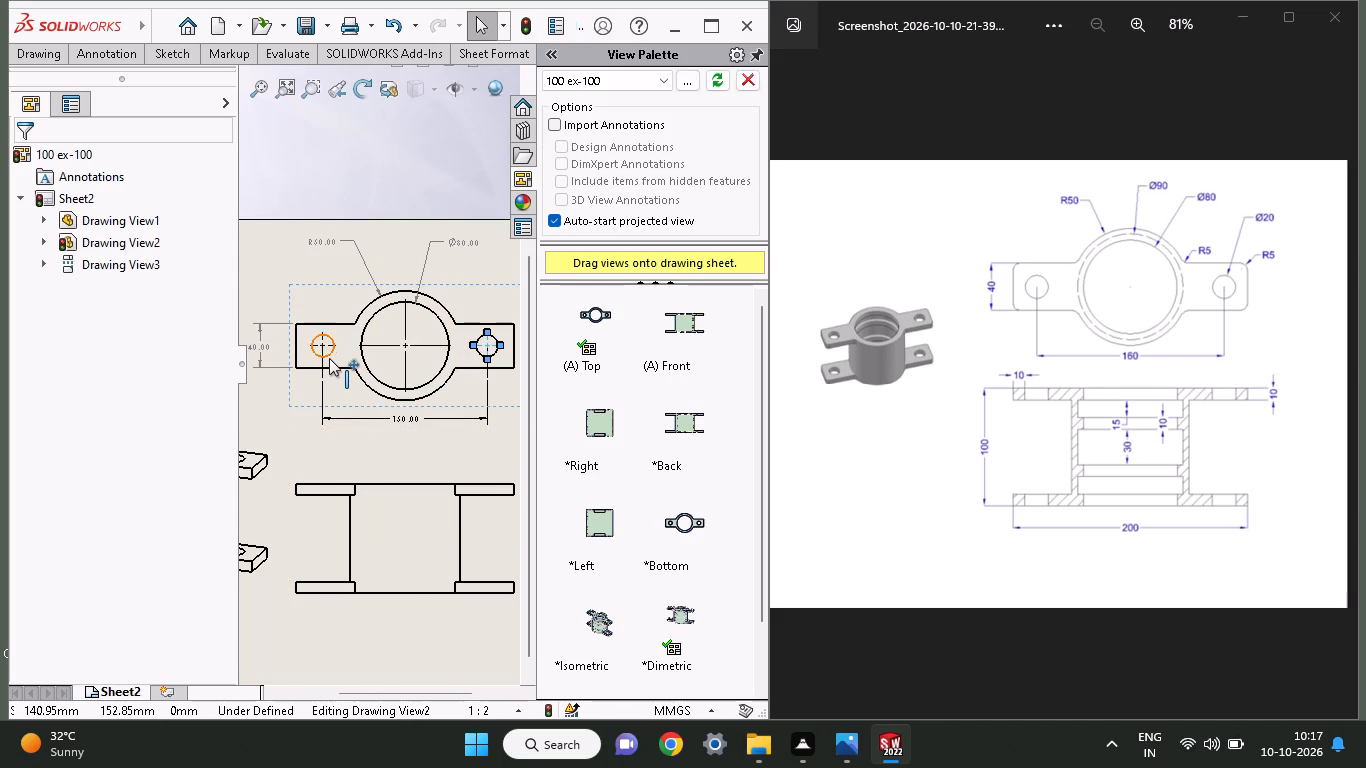
left_click(329, 358)
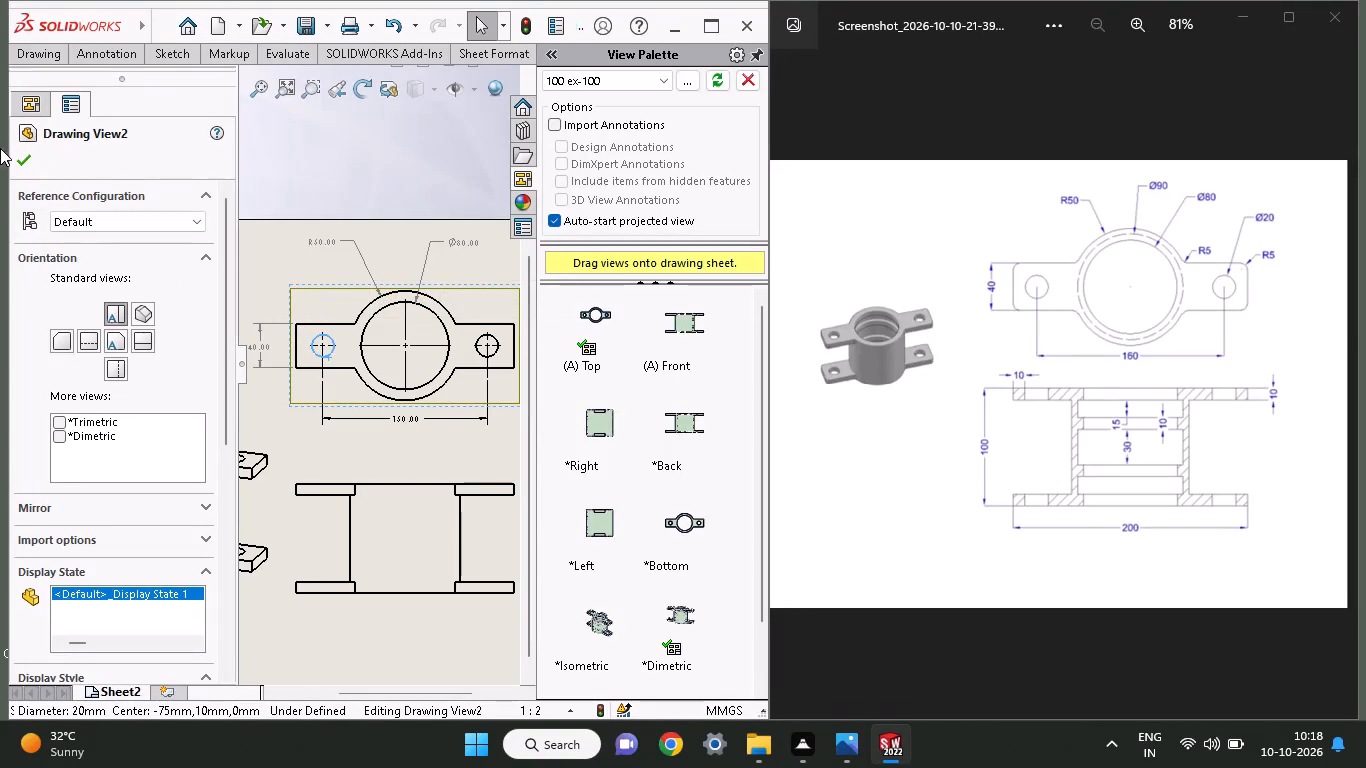
left_click(14, 163)
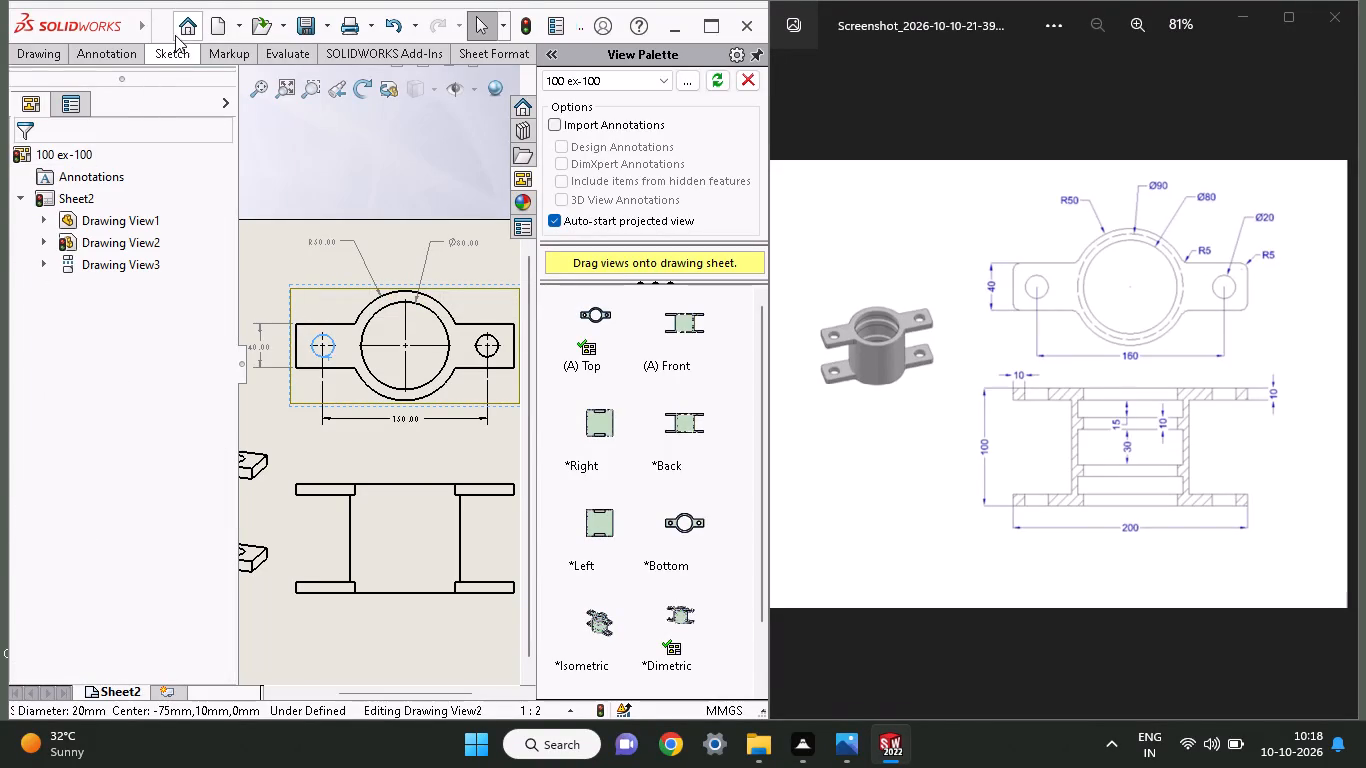
left_click(177, 52)
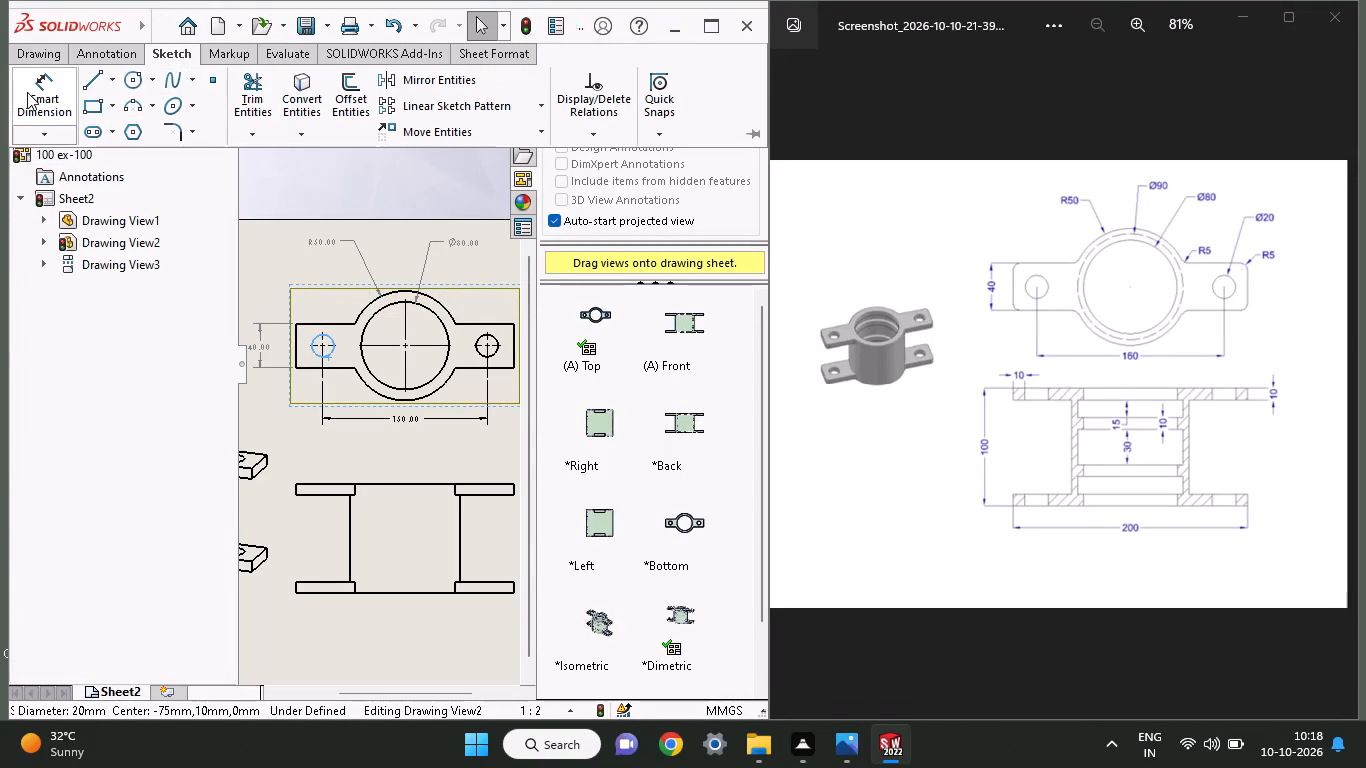
left_click(27, 92)
left_click(332, 356)
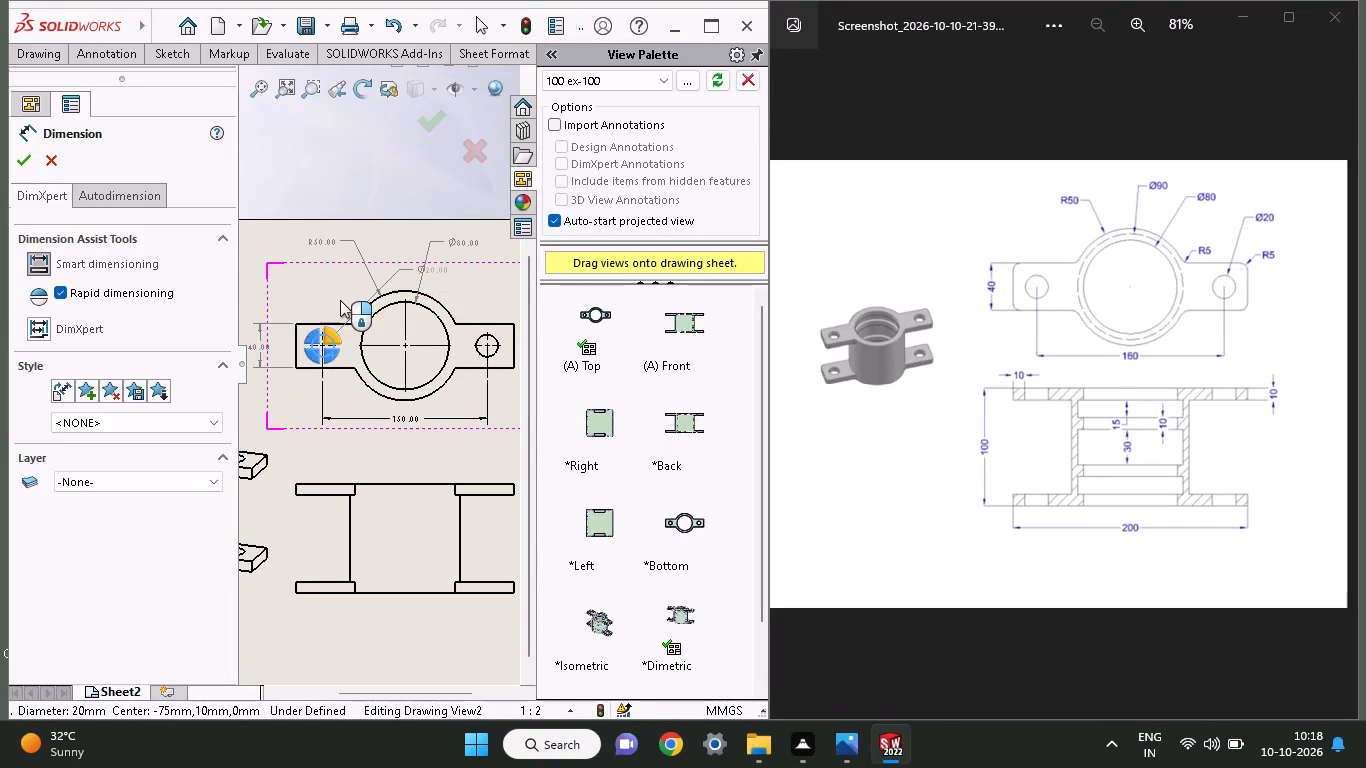
left_click(324, 293)
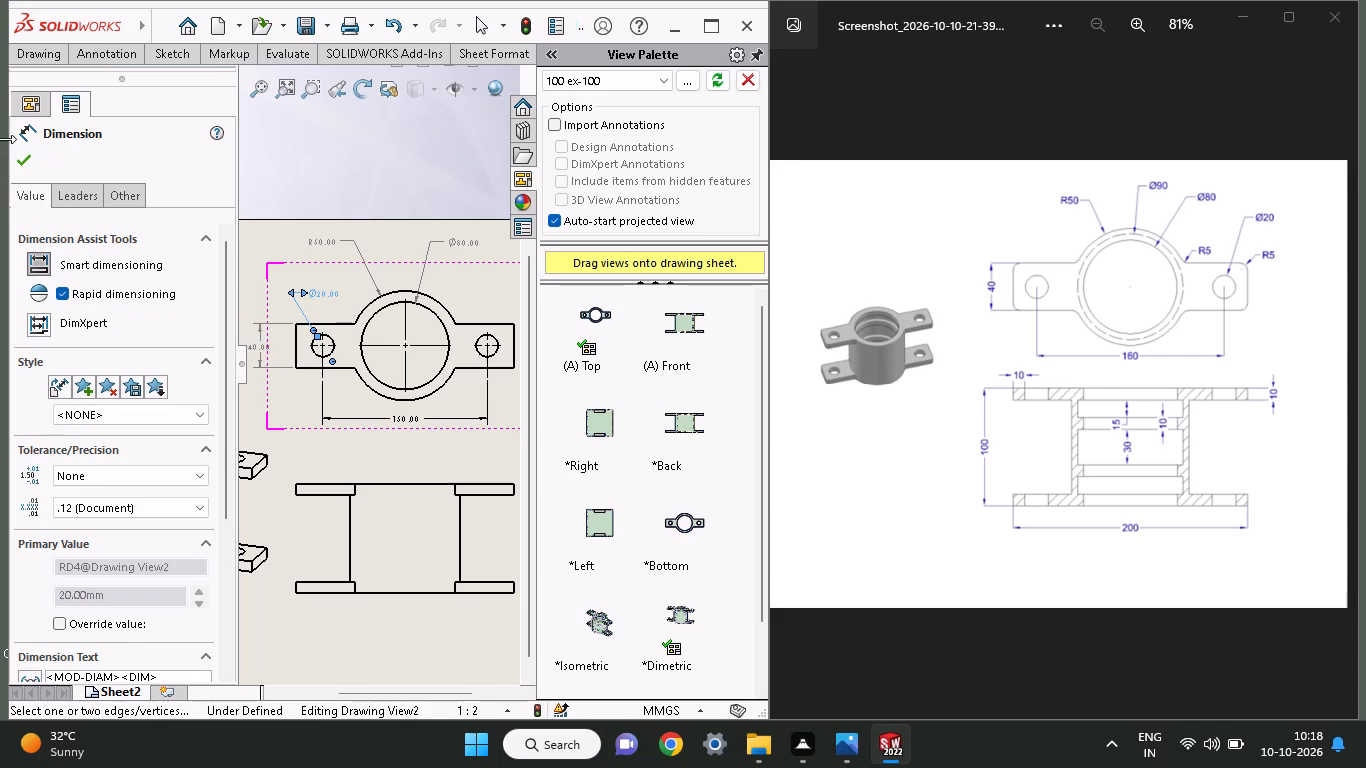
left_click(24, 164)
Dimension the overall width of the front view between the upper flange's outer top corners, placing the value below the view.
scroll(482, 601, "up", 1)
scroll(416, 545, "down", 1)
scroll(414, 543, "up", 1)
scroll(414, 543, "down", 1)
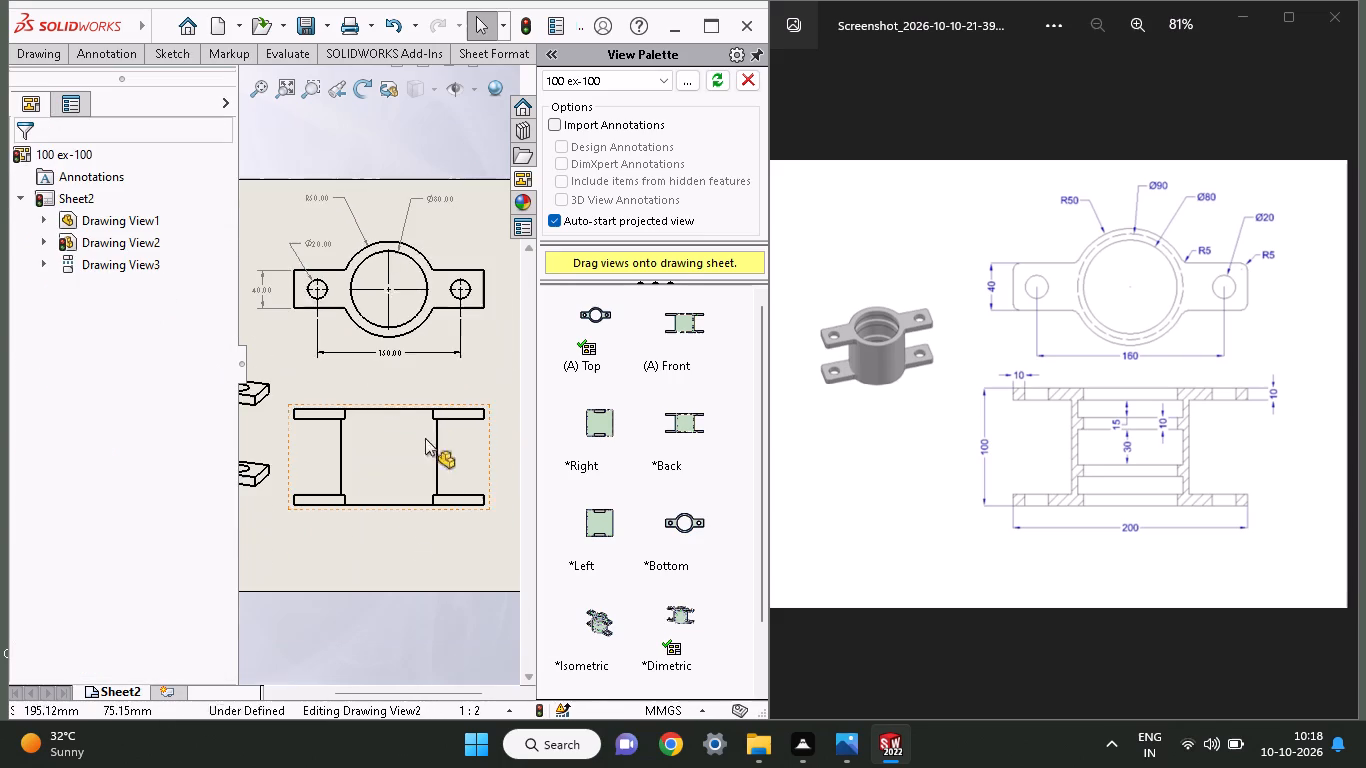
scroll(427, 405, "up", 1)
scroll(423, 434, "down", 3)
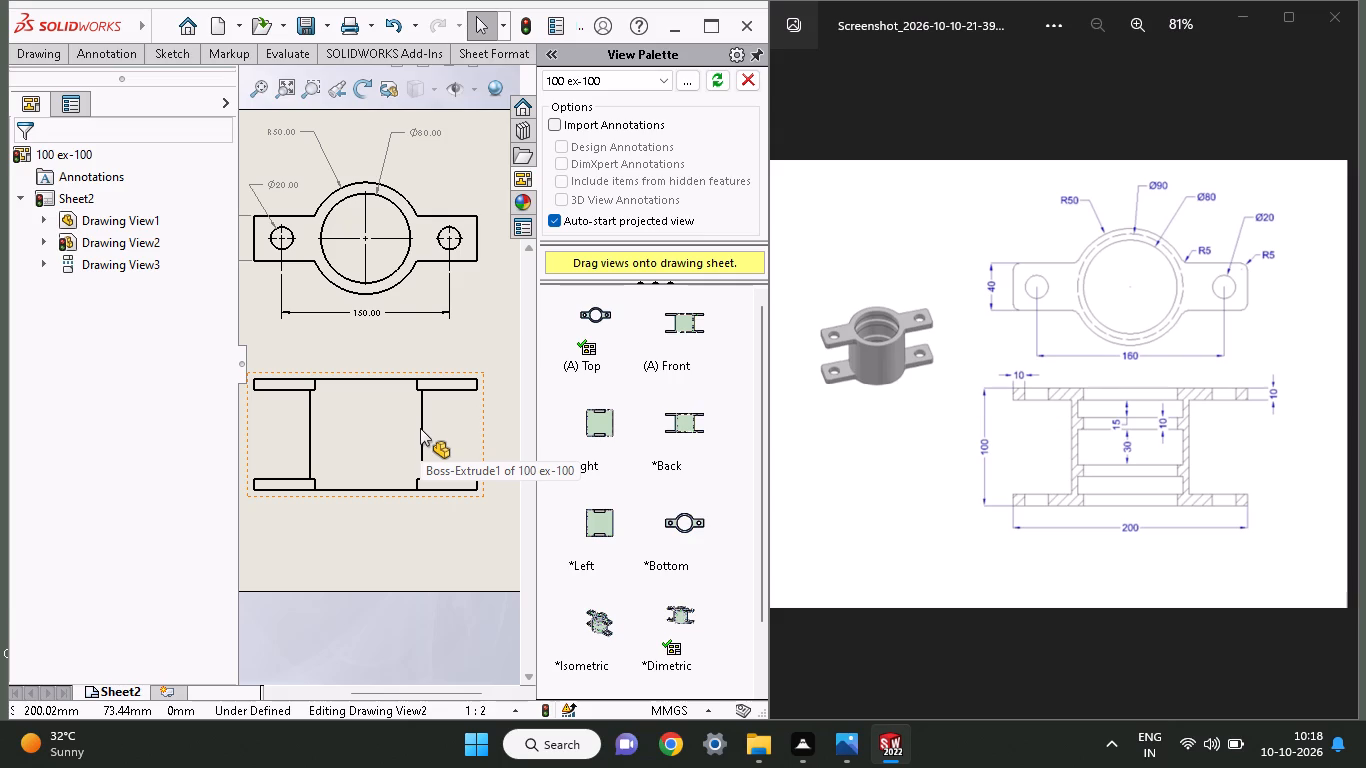
left_click(155, 52)
left_click(59, 107)
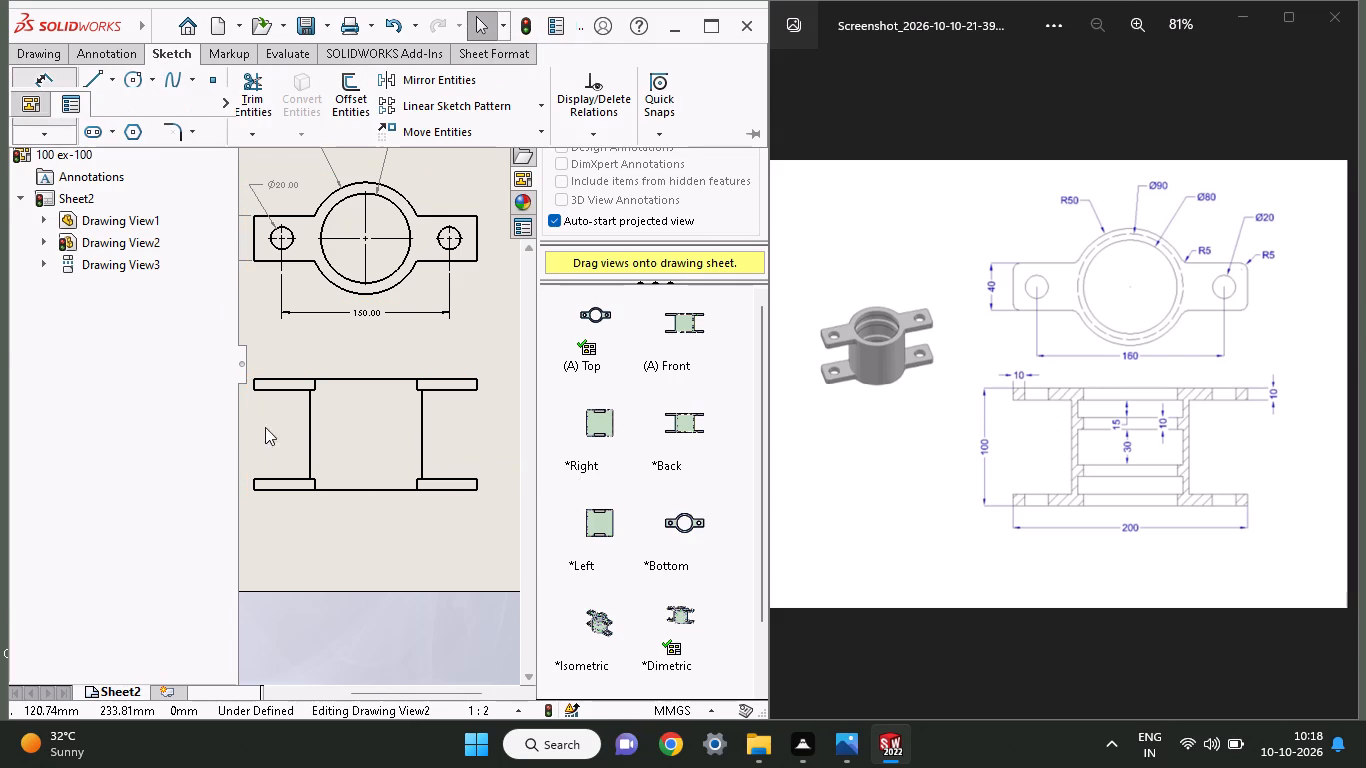
left_click(252, 378)
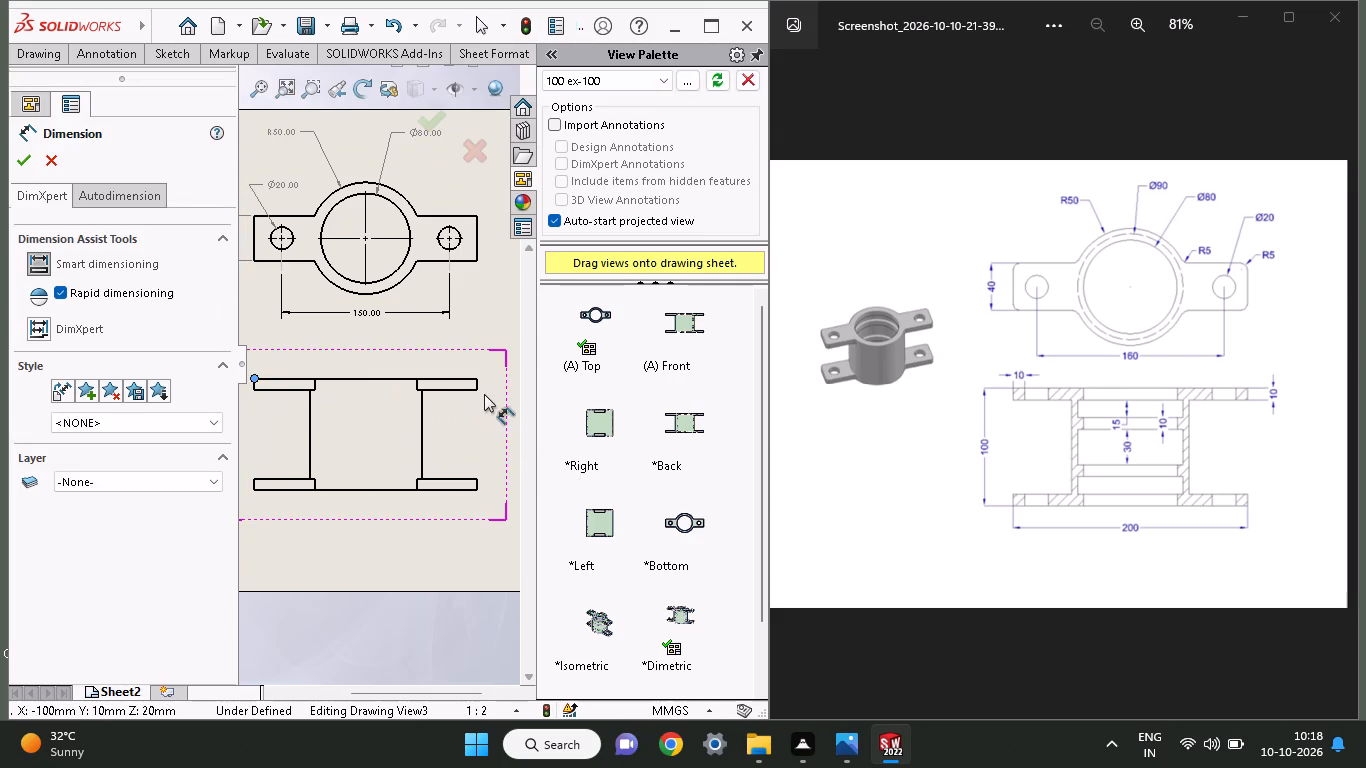
left_click(478, 377)
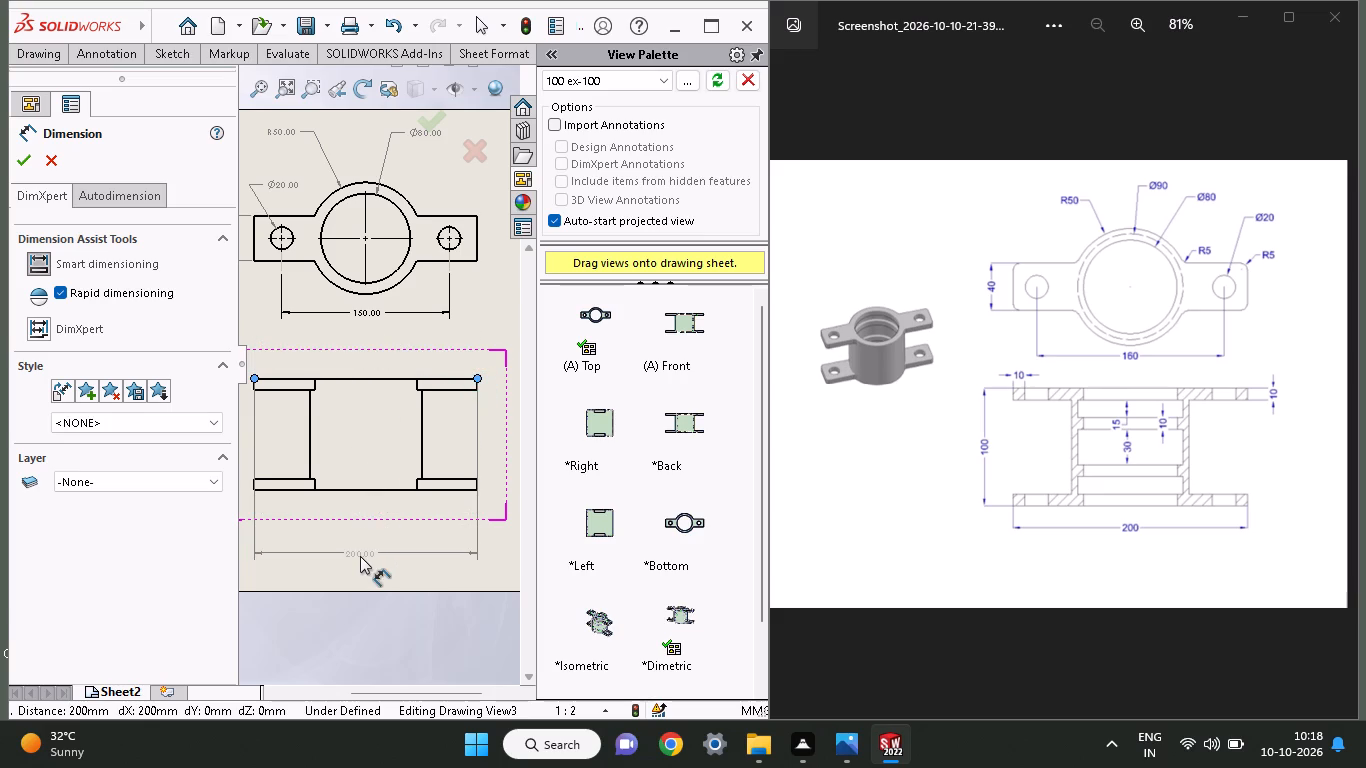
left_click(360, 556)
left_click(28, 158)
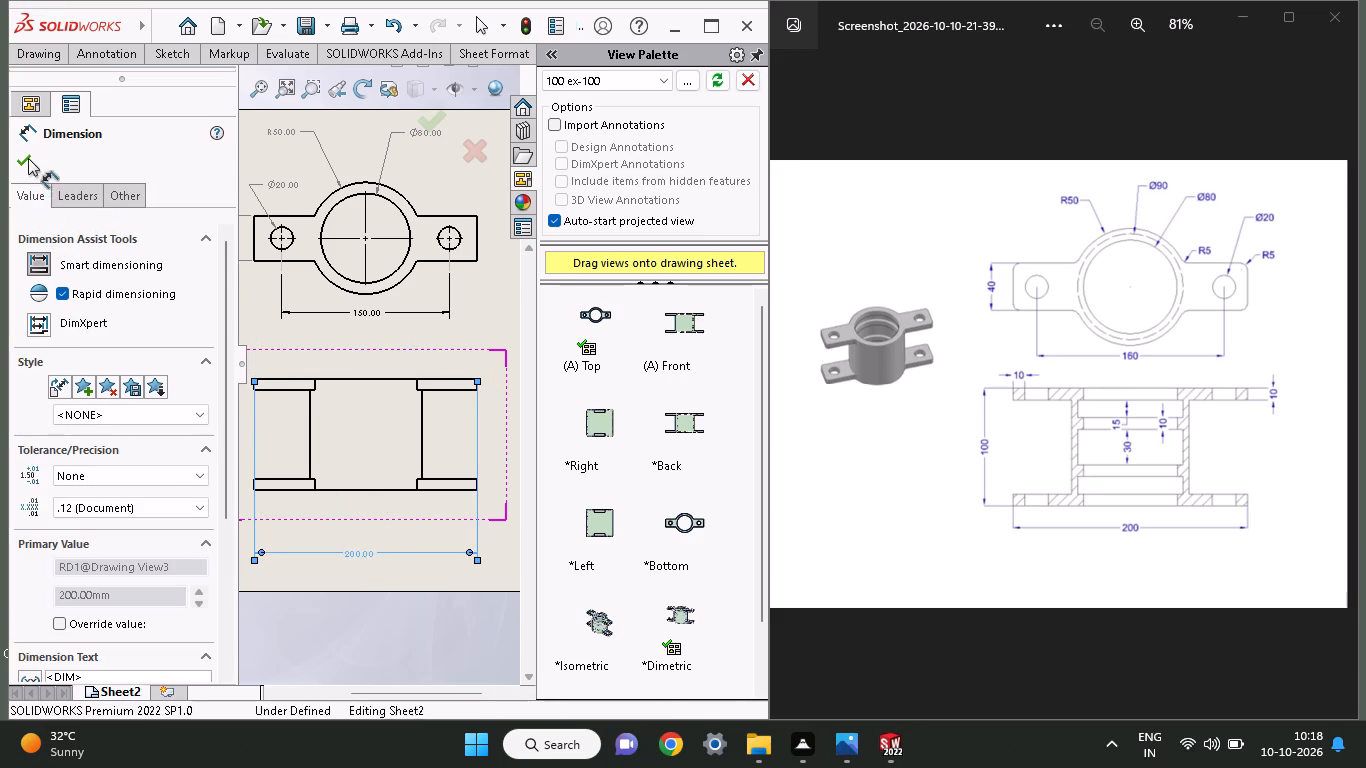
Dimension the upper flange's thickness at its right end in the front view, placing the value to the right of it.
left_click(162, 58)
left_click(54, 110)
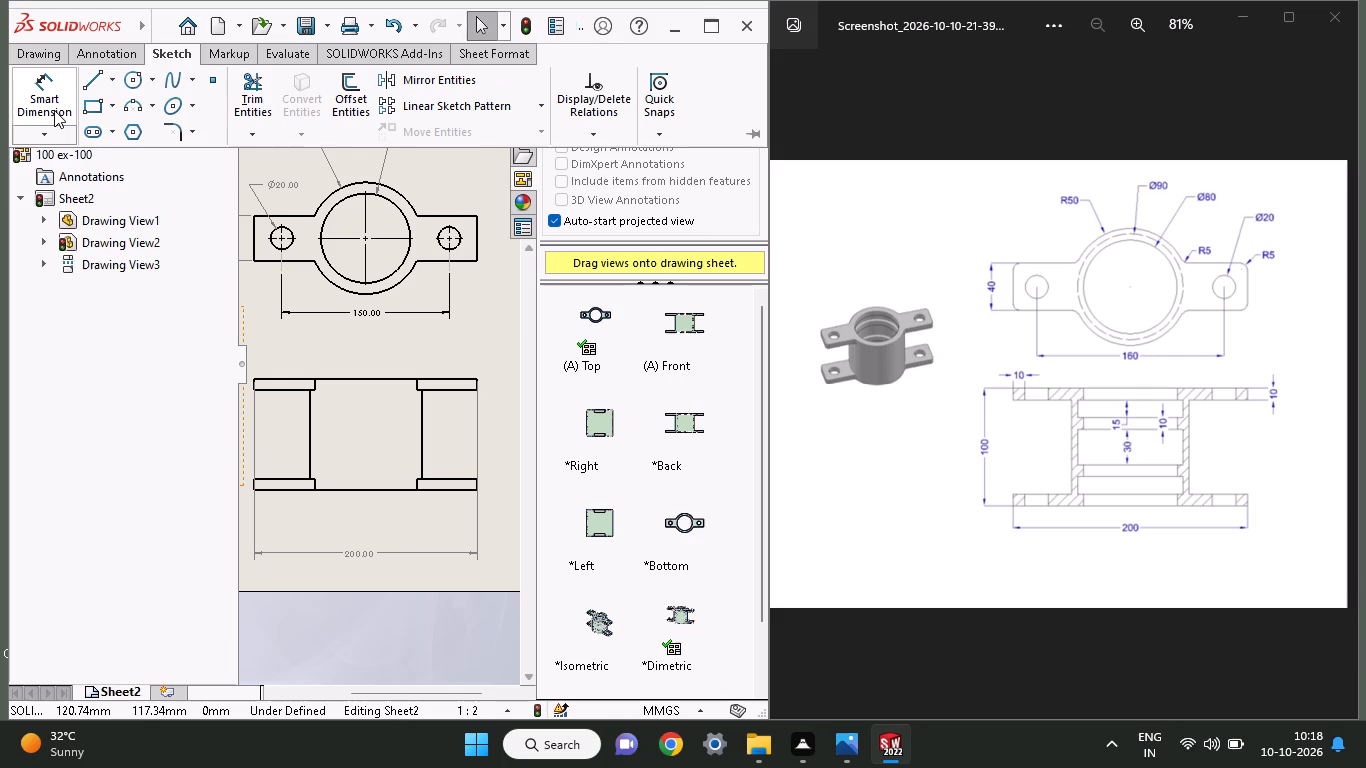
left_click(480, 390)
left_click(479, 379)
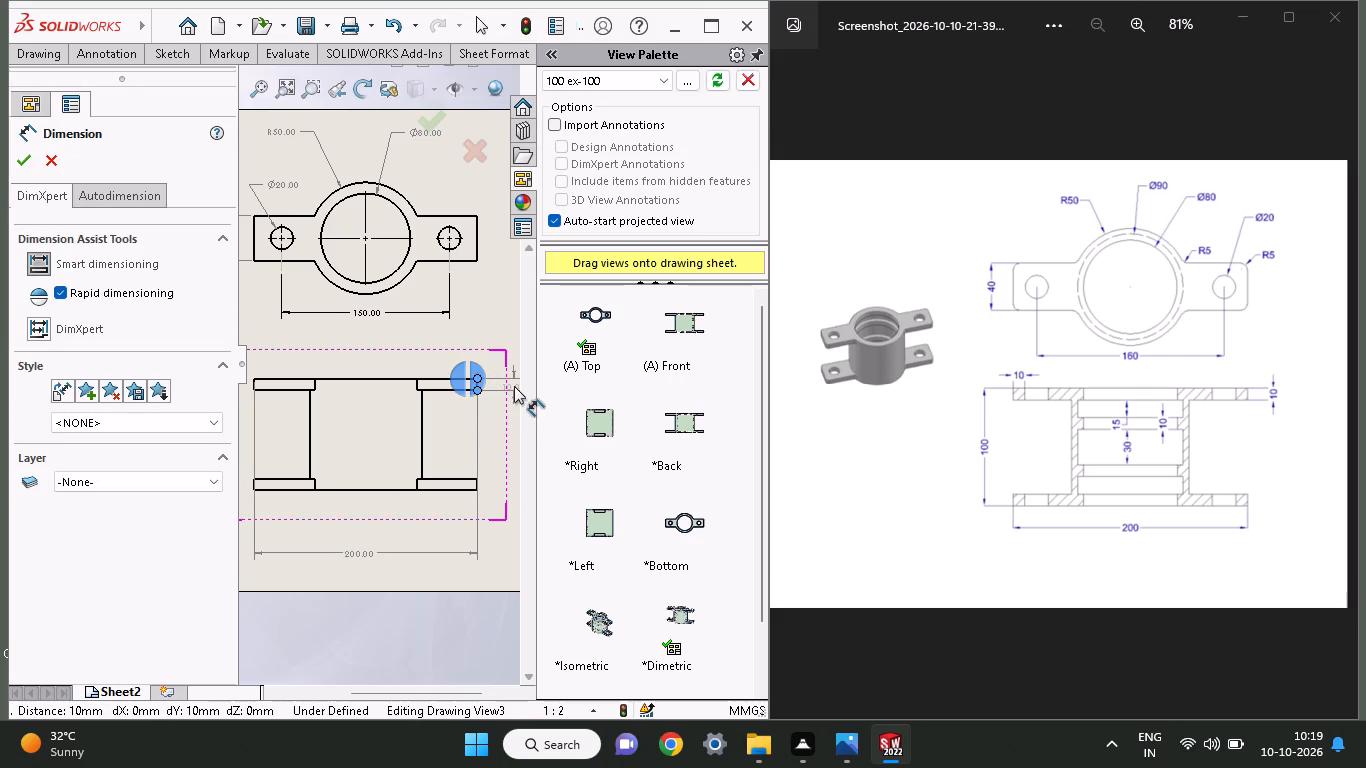
left_click(514, 386)
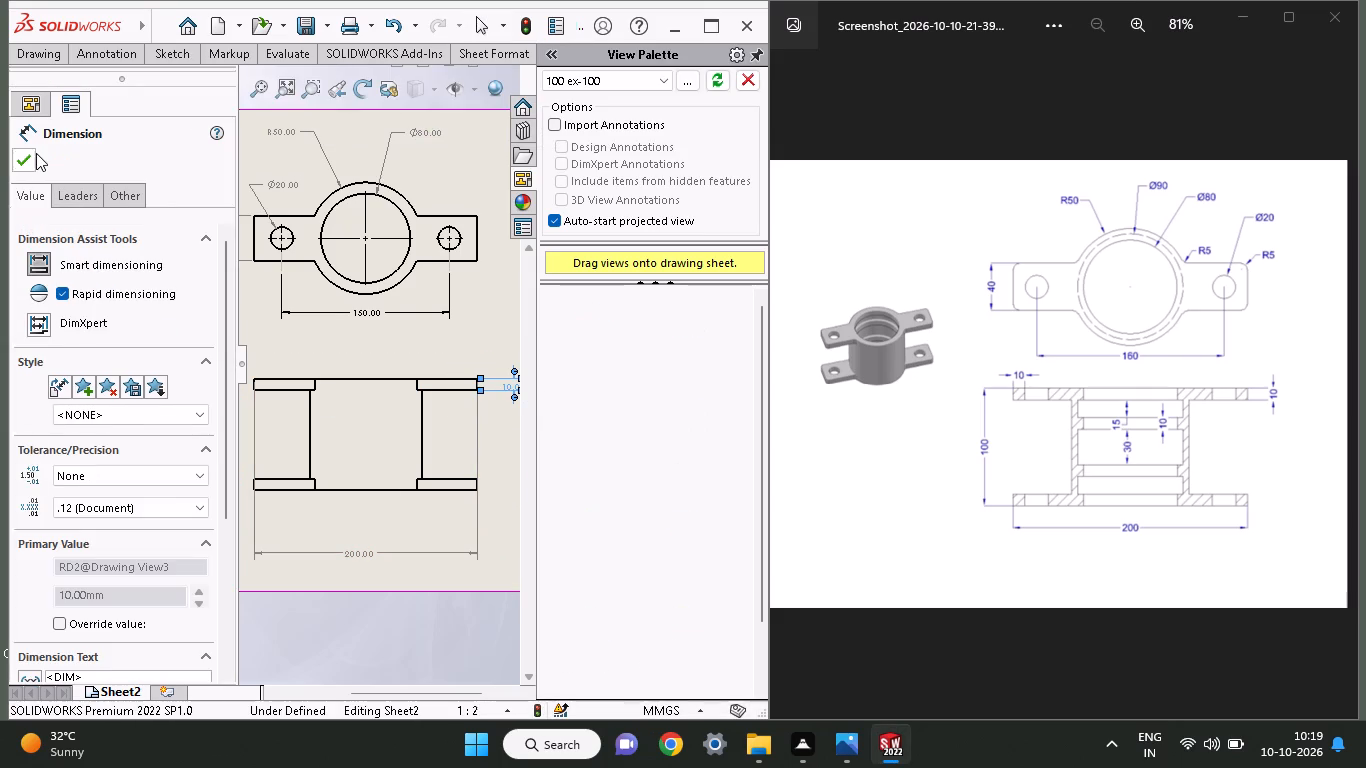
left_click(24, 166)
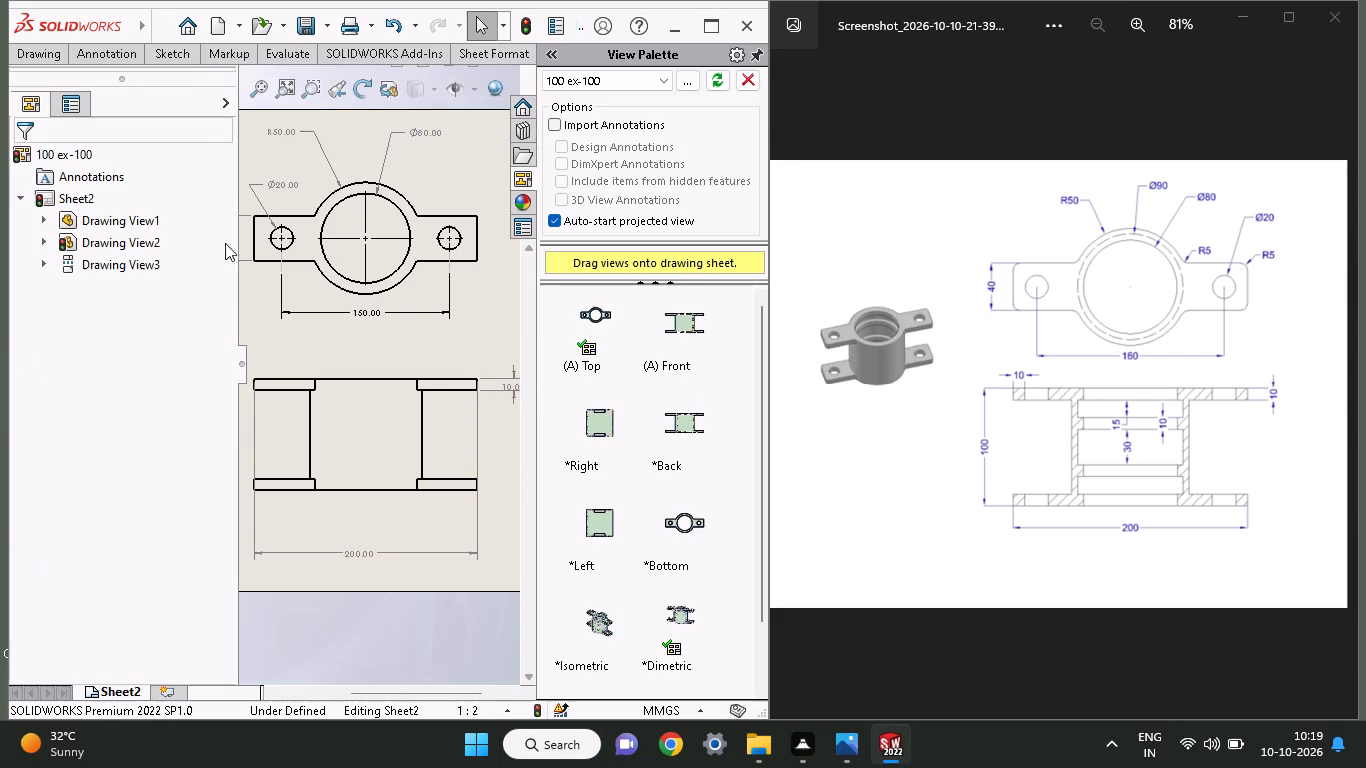
Dimension the overall height of the front view between its left outer corners, placing the value to the left of the view.
left_click(177, 49)
left_click(63, 89)
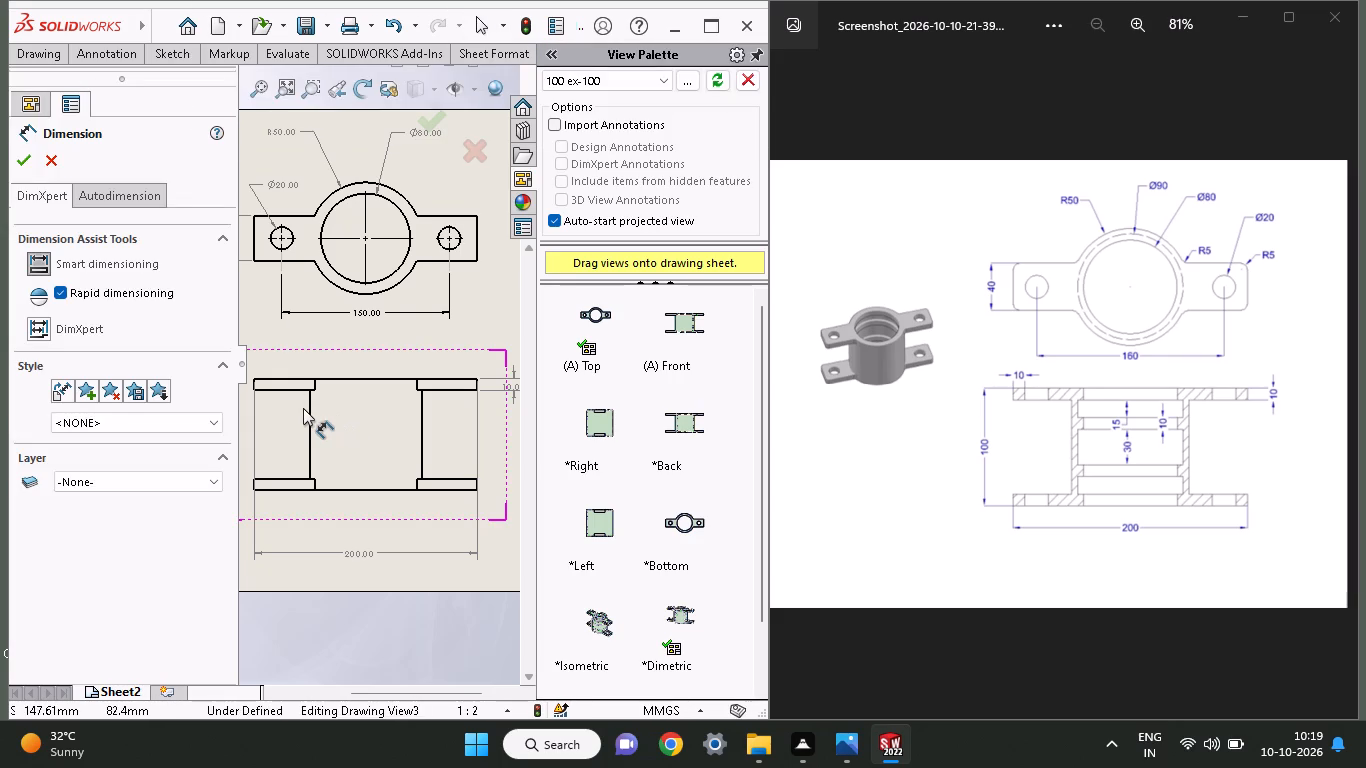
left_click(255, 492)
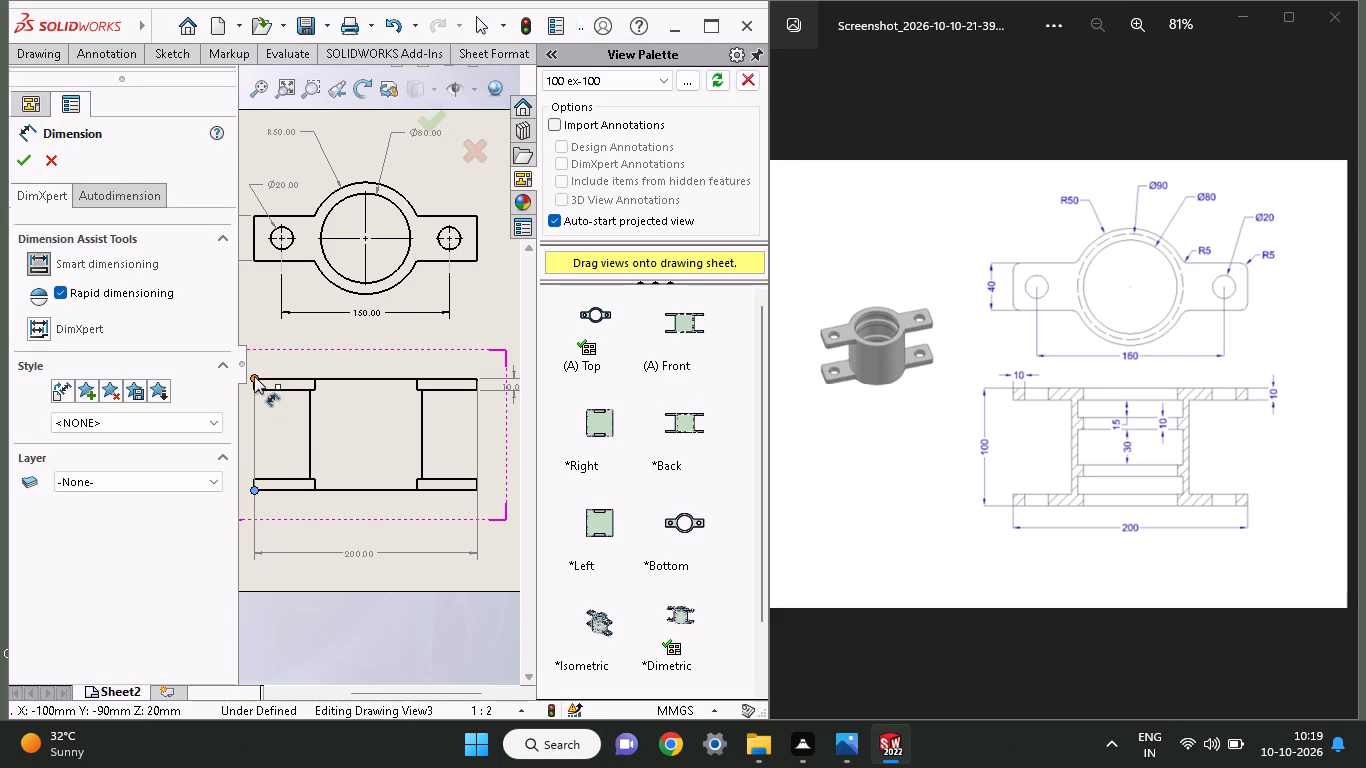
left_click(254, 376)
middle_click_drag(254, 440, 328, 449)
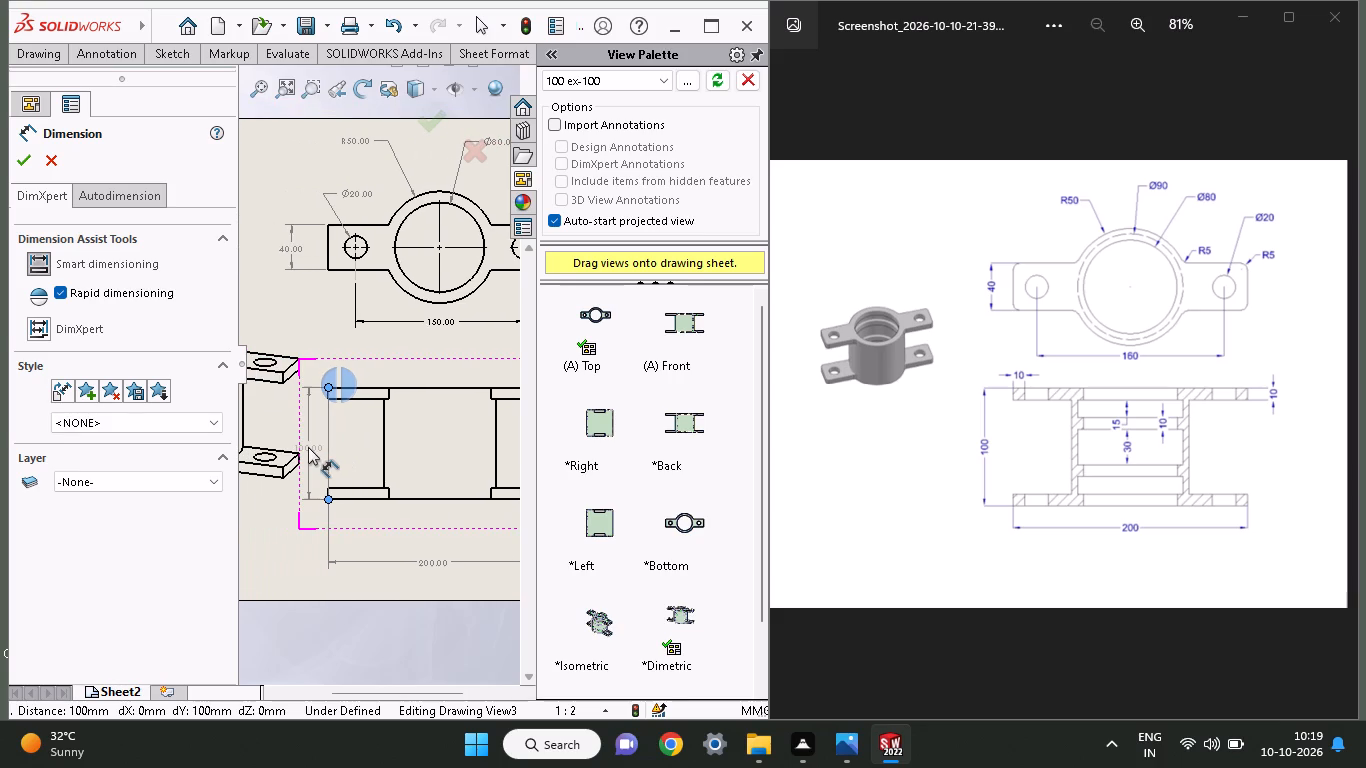
left_click(313, 447)
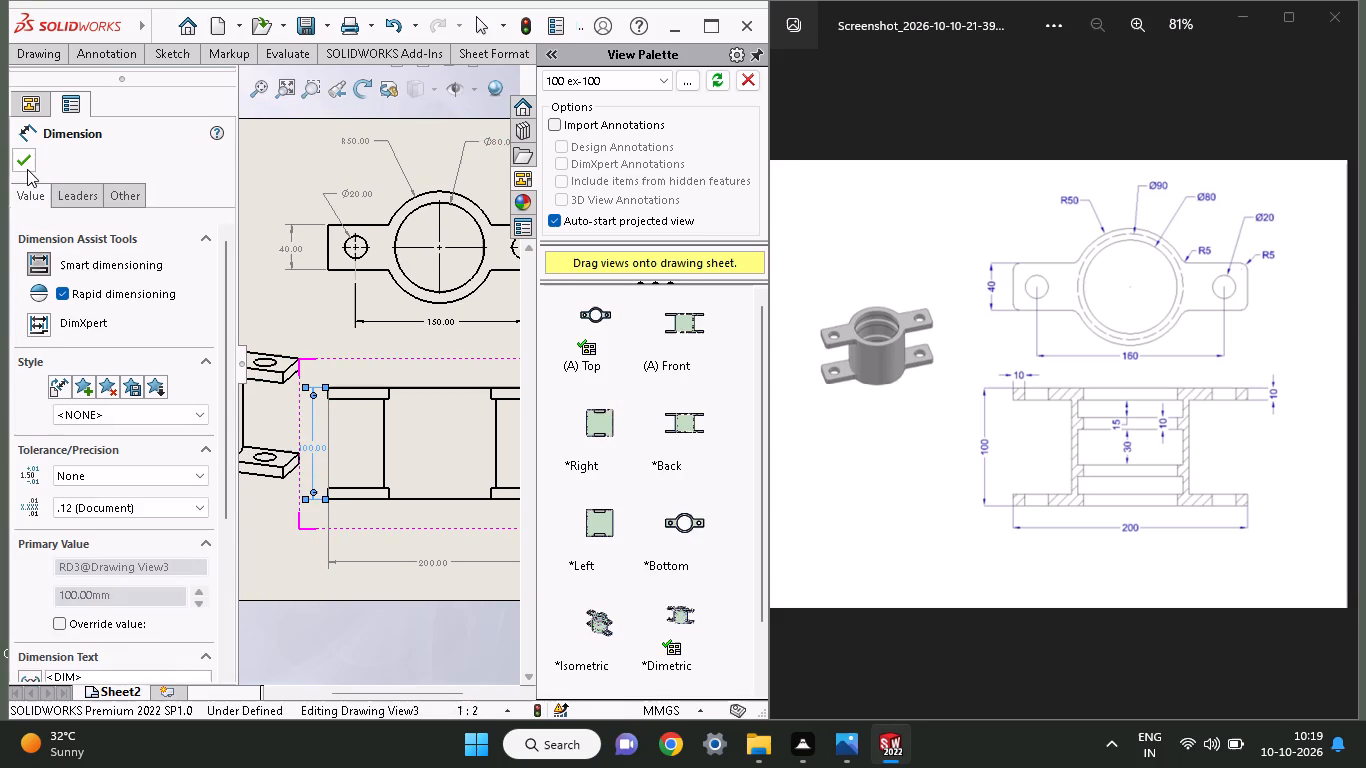
left_click(27, 169)
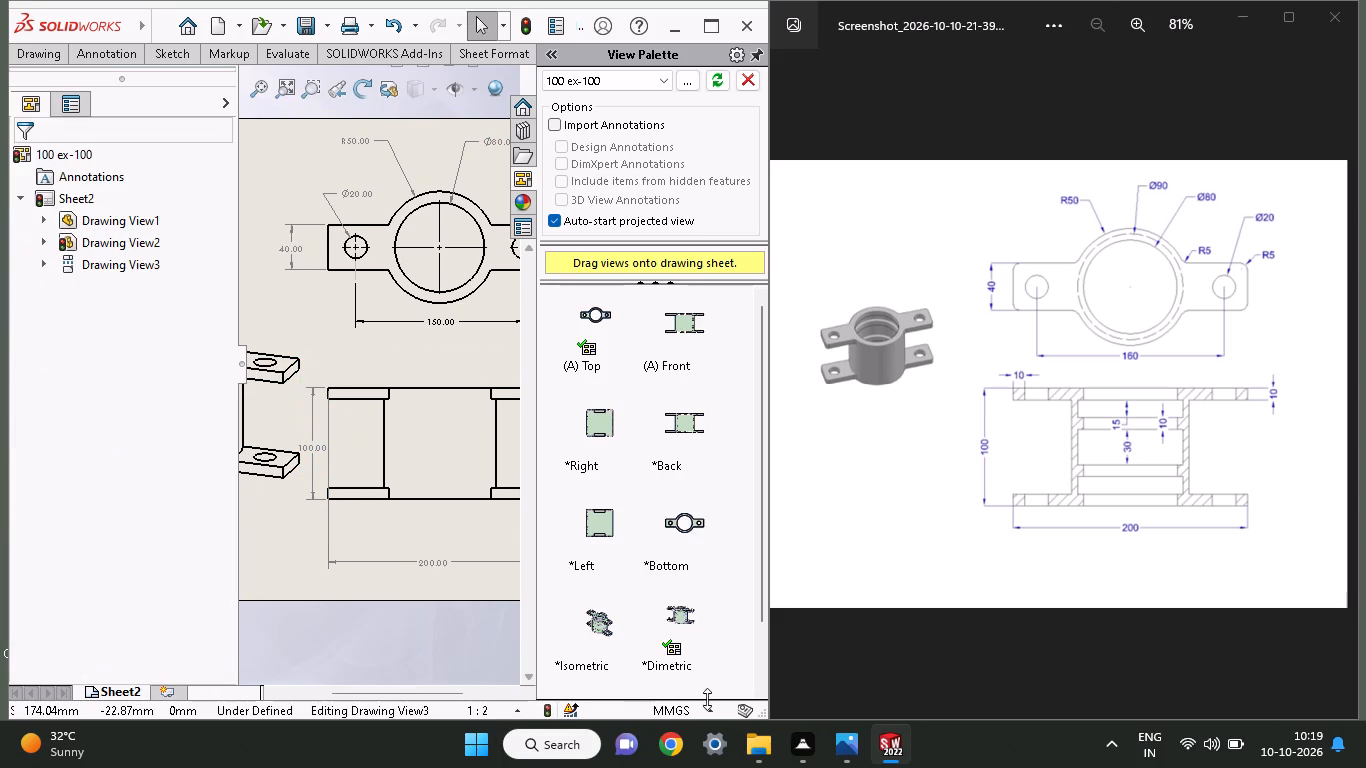
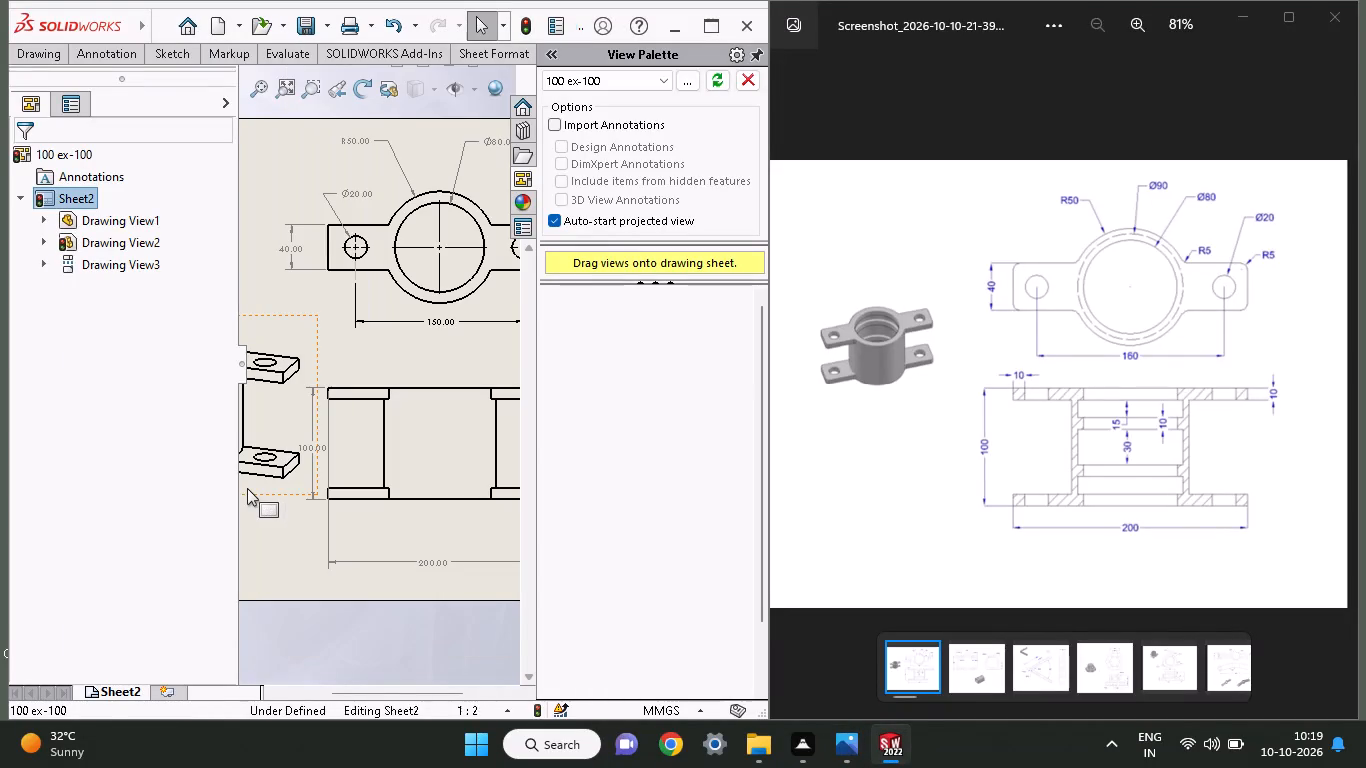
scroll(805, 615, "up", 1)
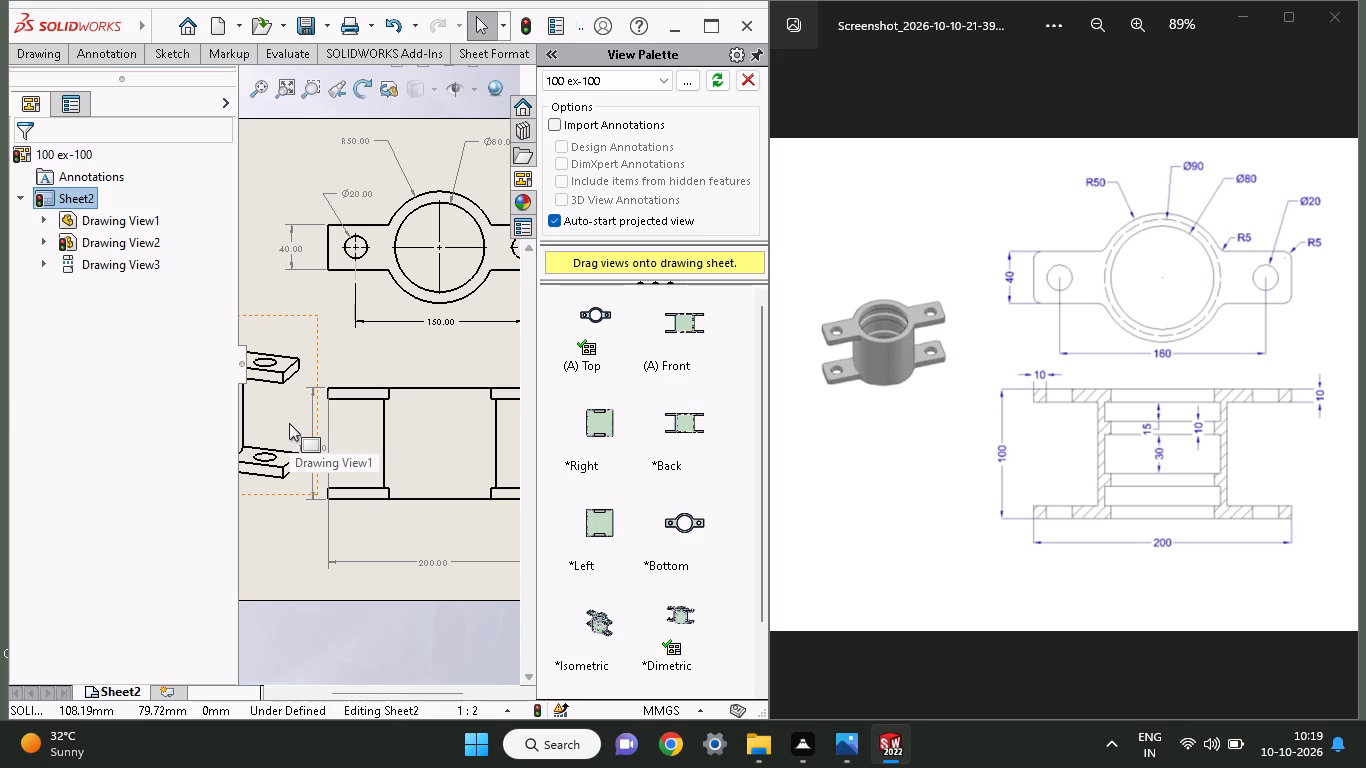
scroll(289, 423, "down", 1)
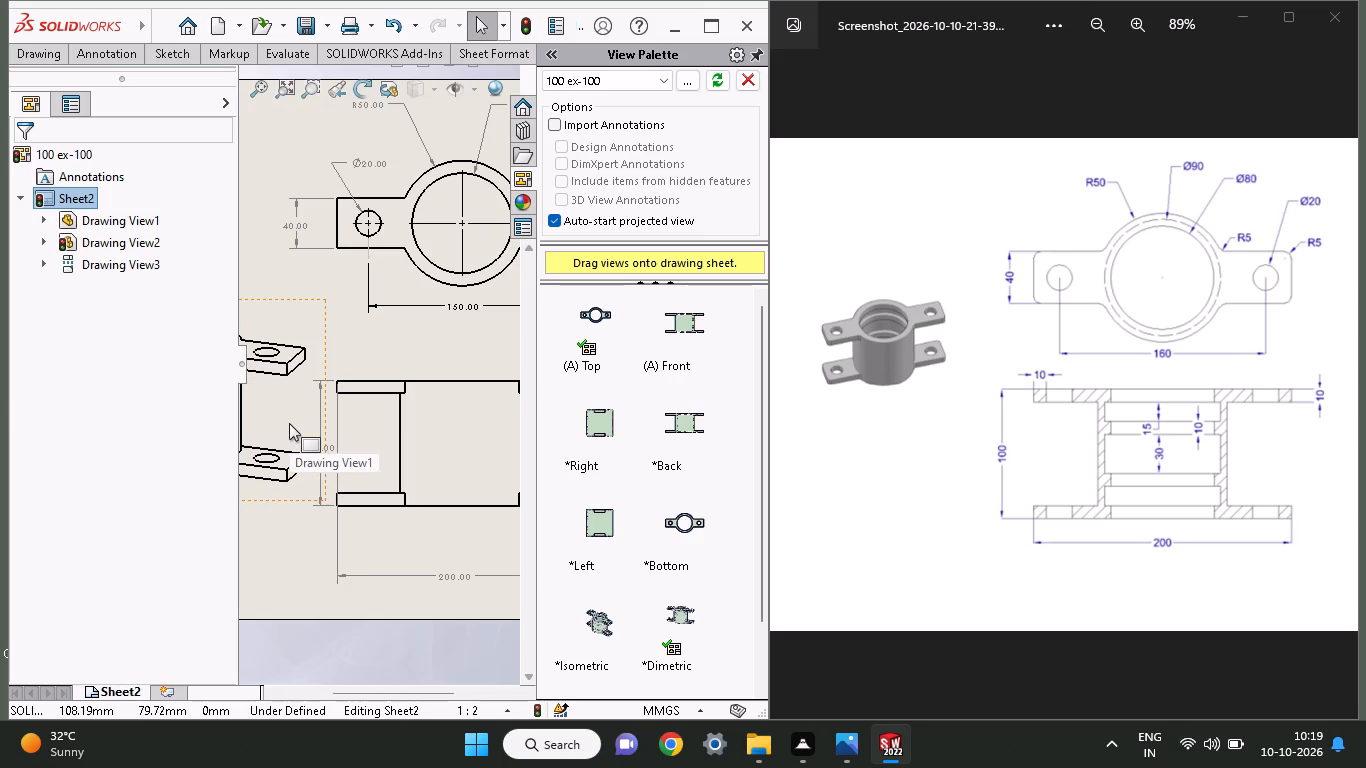
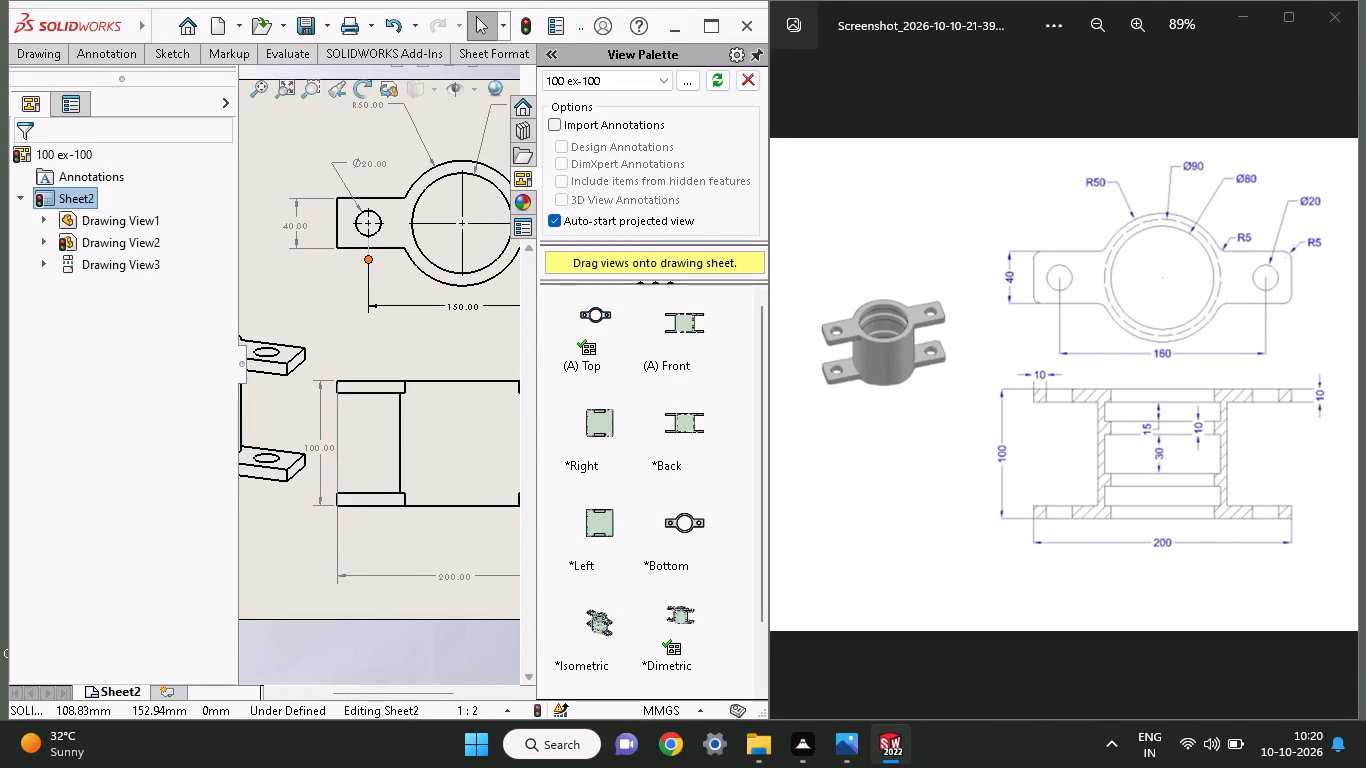
Sketch a vertical line about 10 mm long across the front view's upper flange, about 15 mm from its left end.
left_click(156, 58)
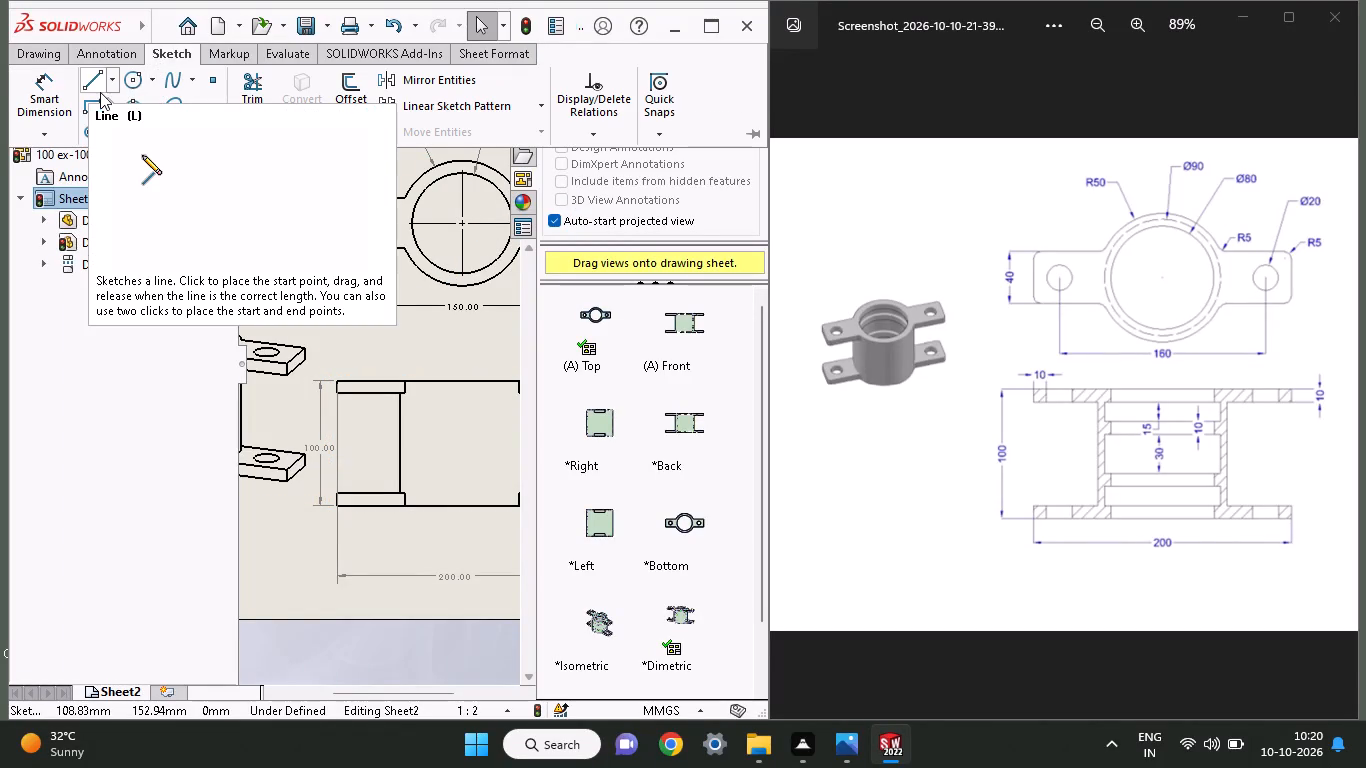
left_click(96, 81)
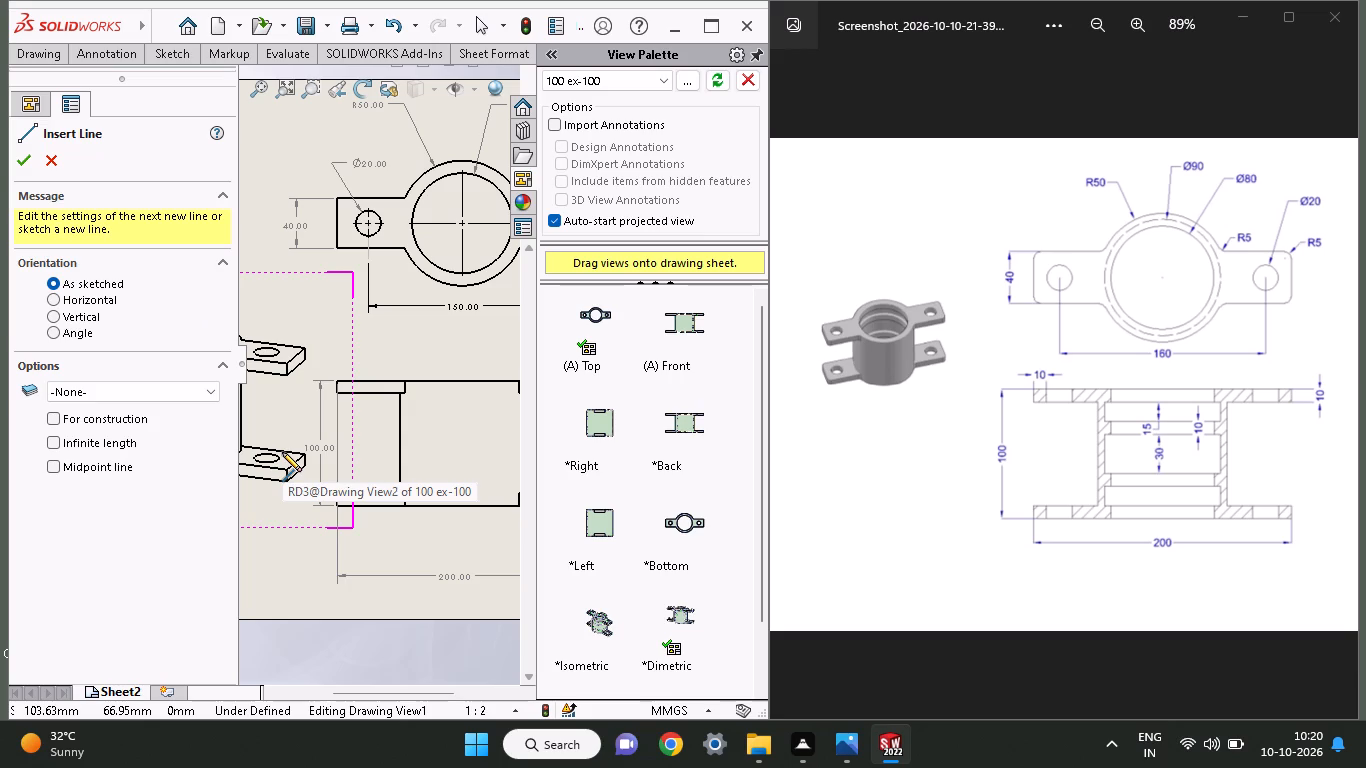
left_click(358, 392)
left_click(357, 378)
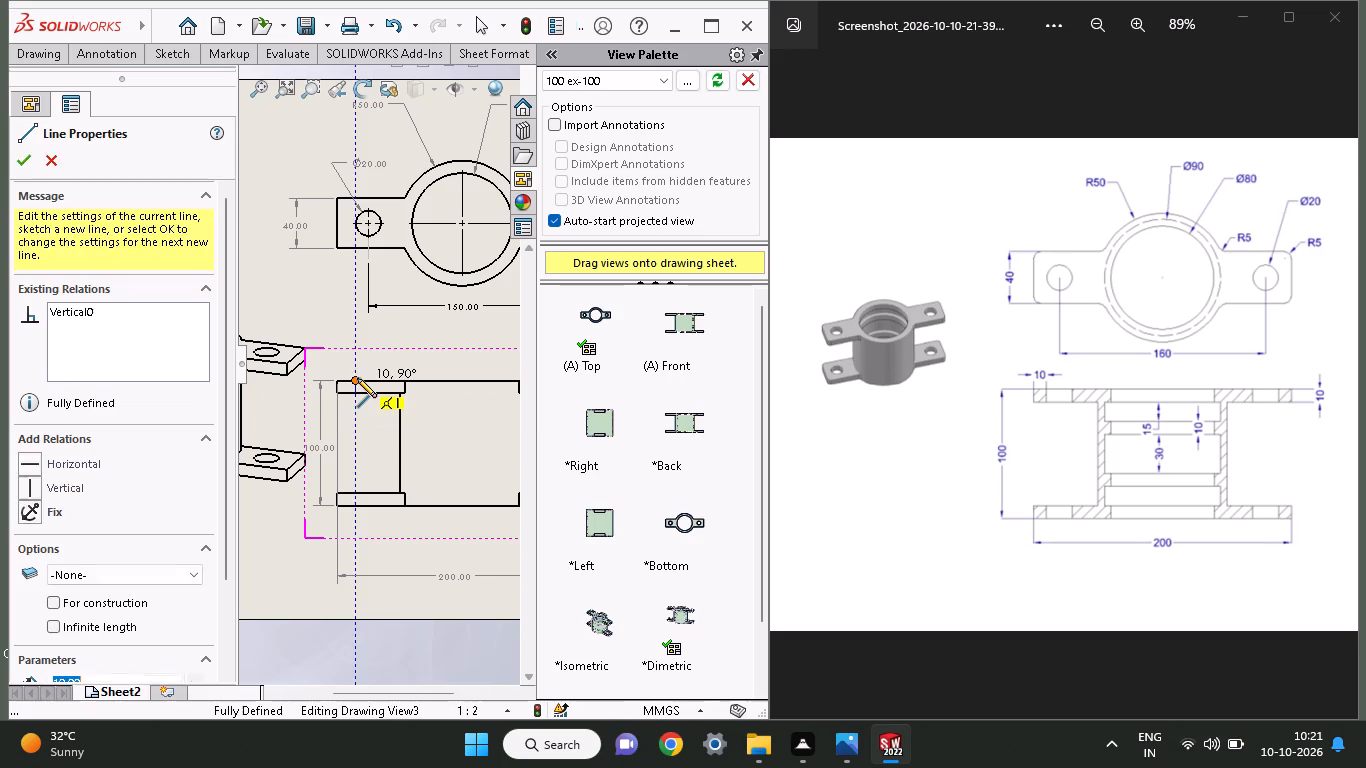
right_click(356, 347)
left_click(364, 358)
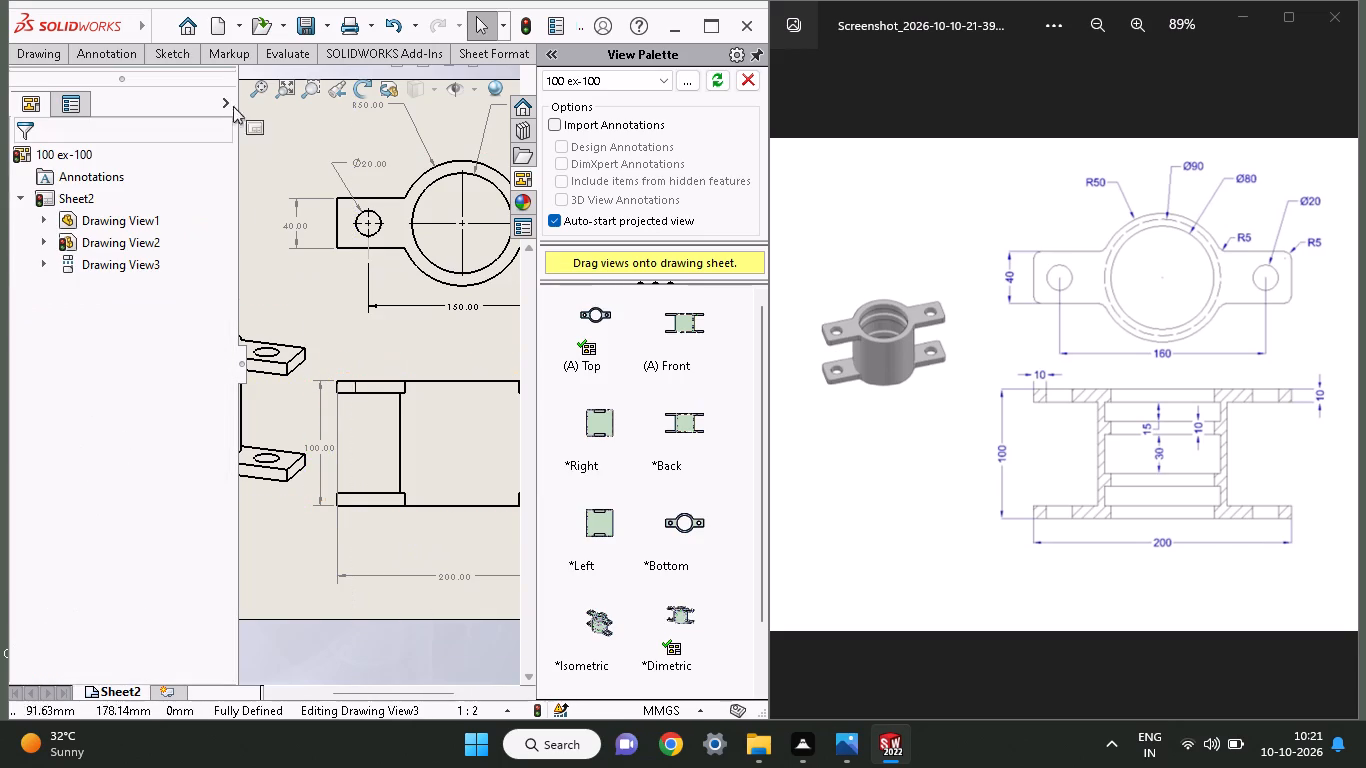
Dimension the horizontal distance from the upper flange's left end to the sketched line, placed above the flange as a driven dimension.
left_click(161, 48)
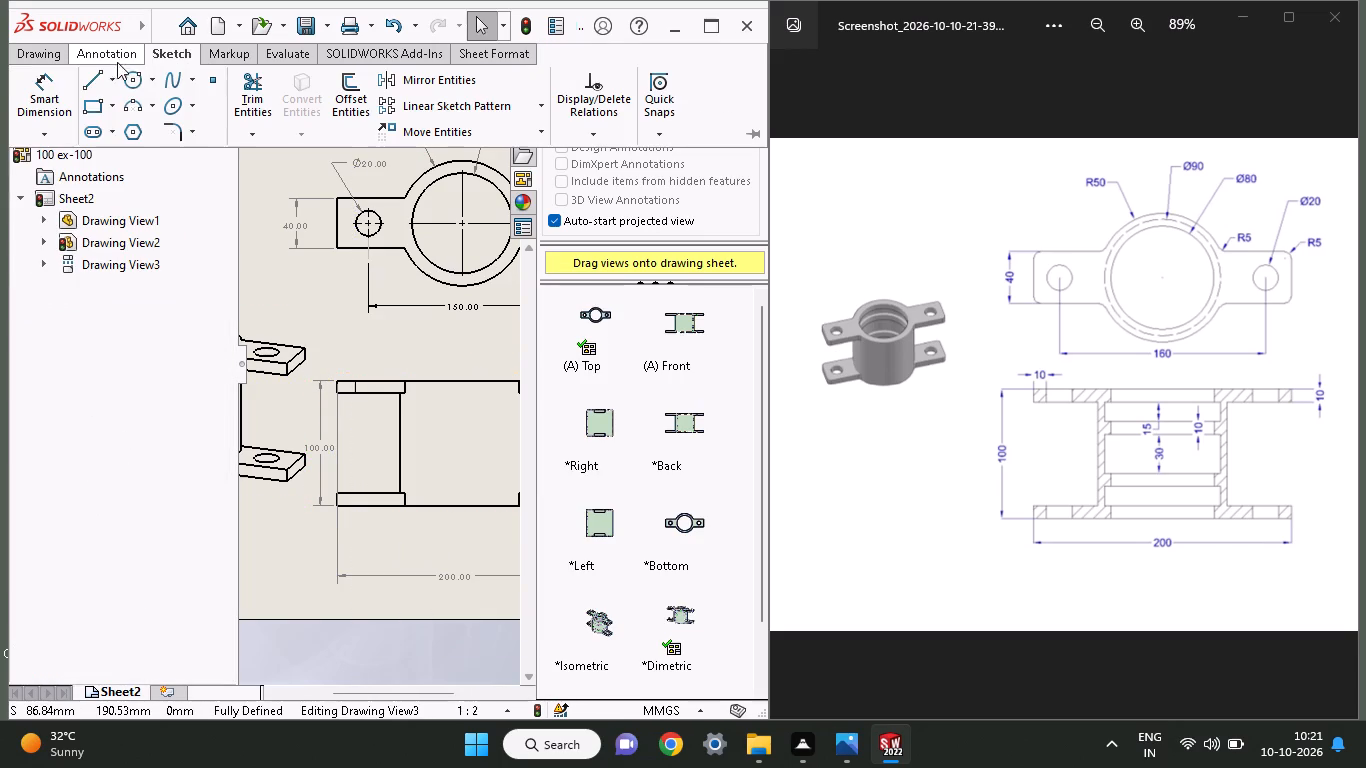
left_click(60, 85)
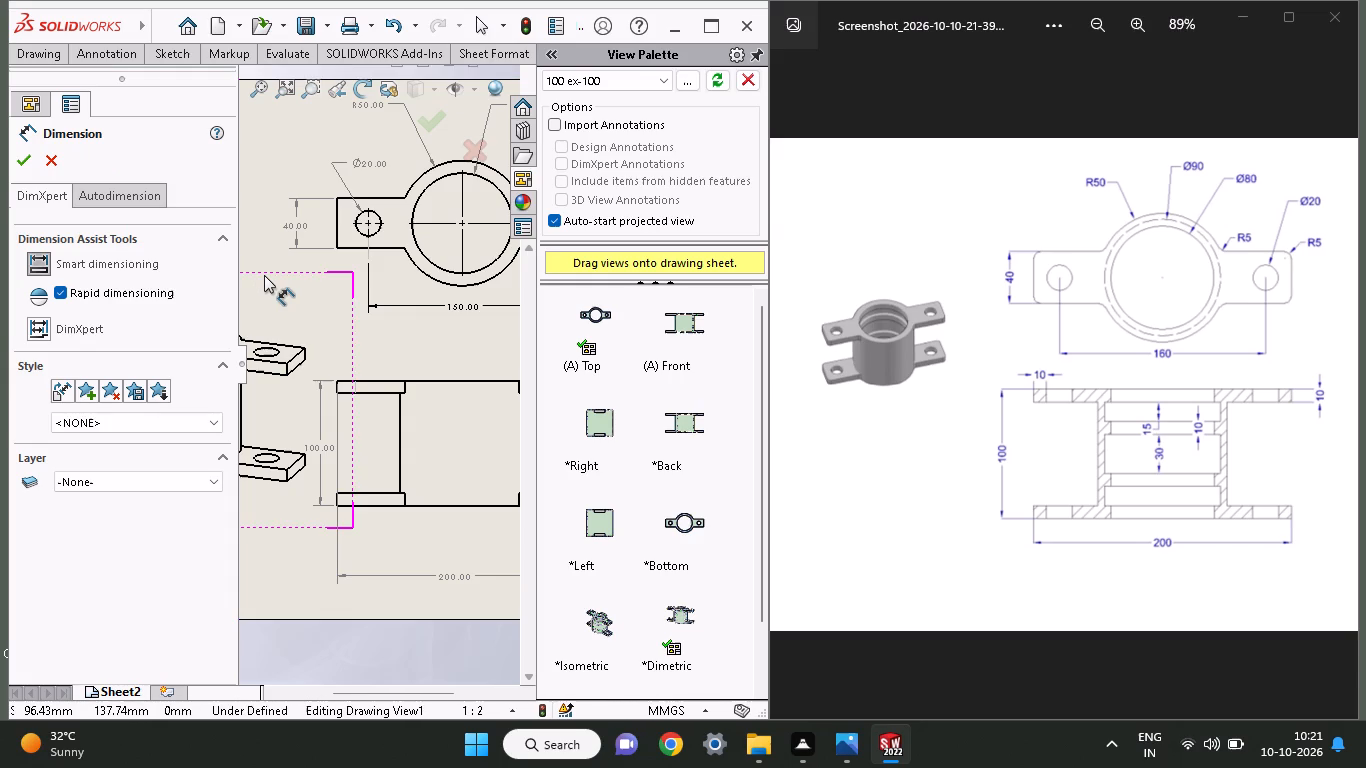
left_click(336, 394)
left_click(353, 393)
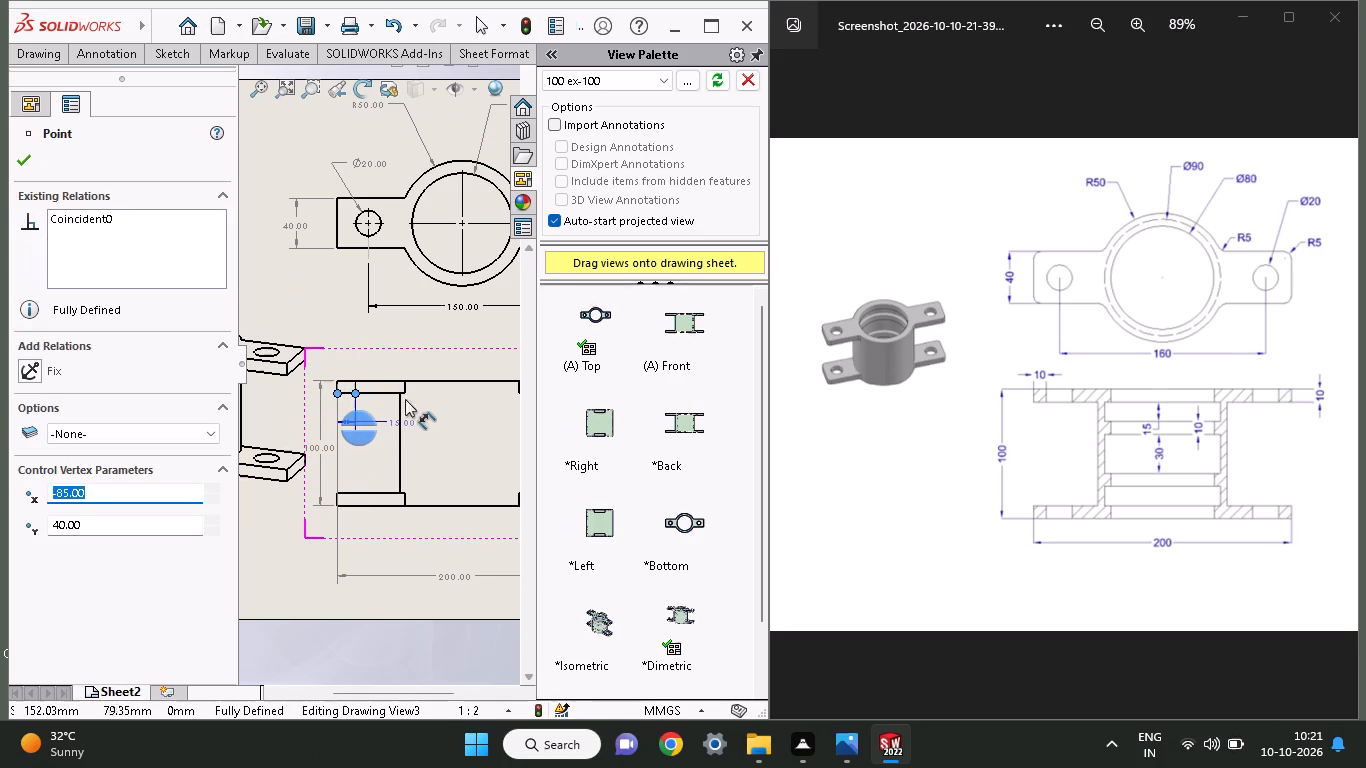
left_click(381, 358)
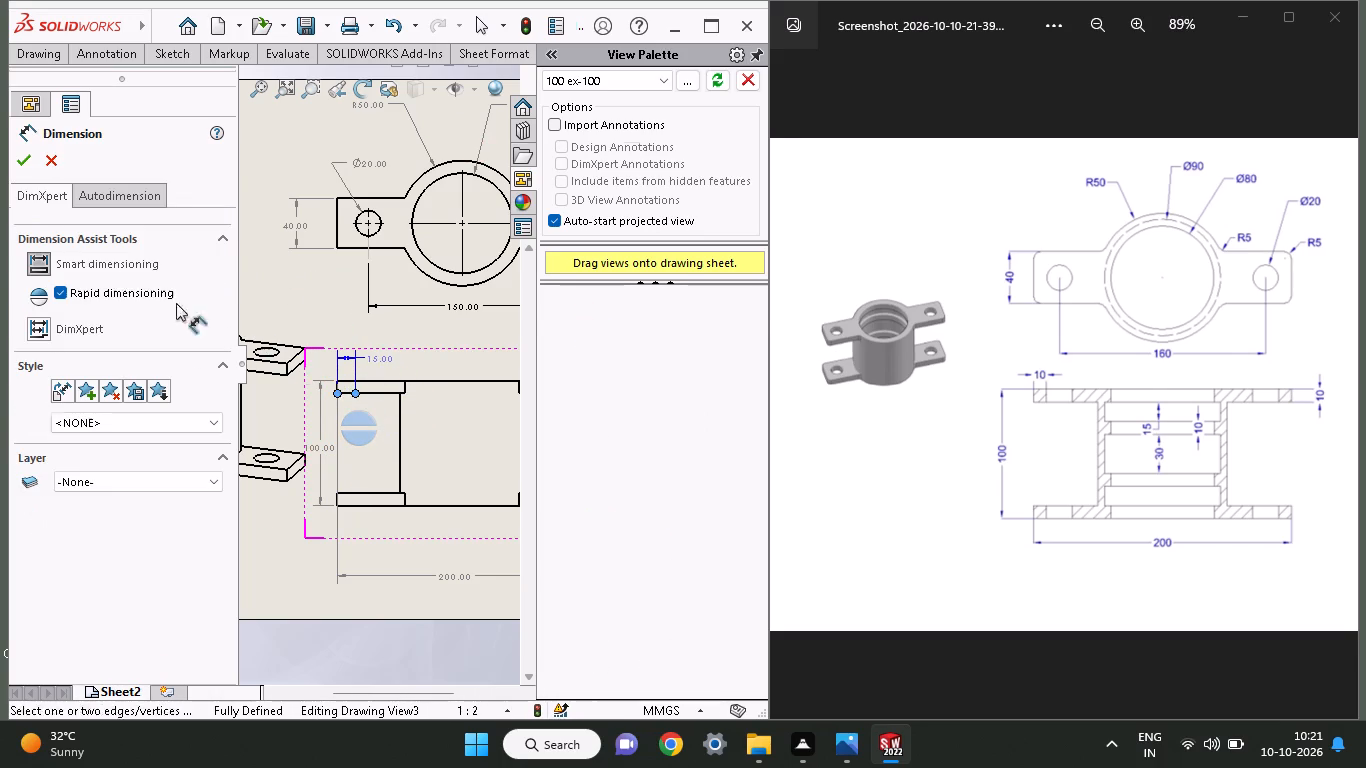
left_click(26, 162)
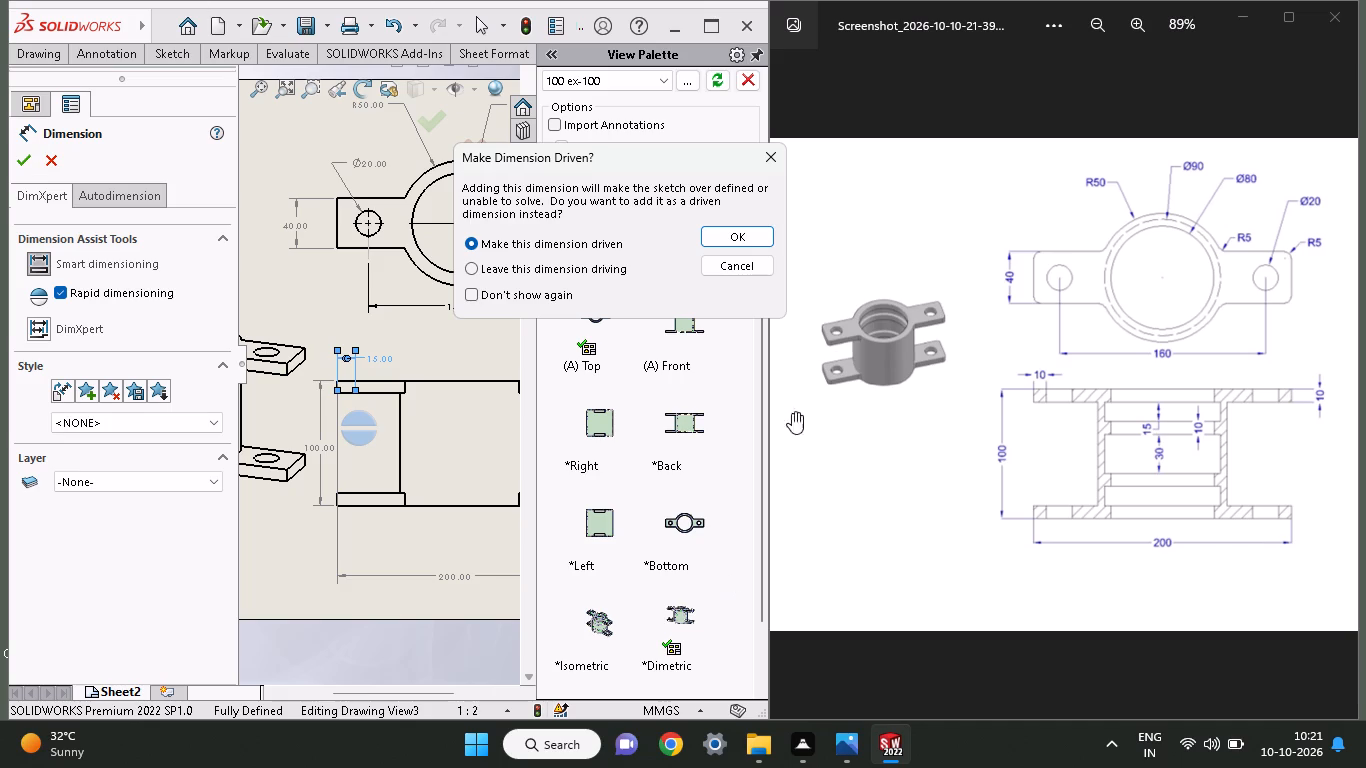
left_click(738, 235)
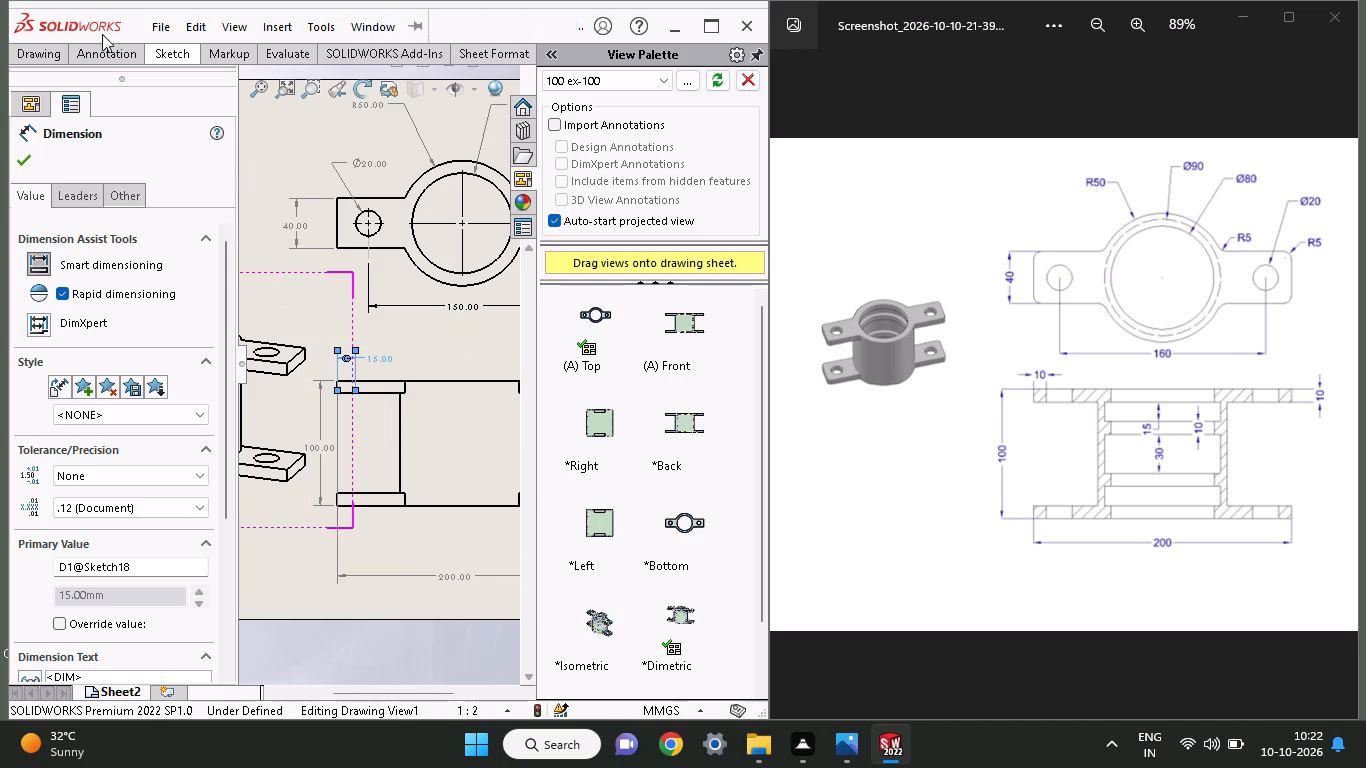
Sketch a three-line rectangular recess outline, open at the top, hanging from the front view's top edge between the flanges.
left_click(160, 51)
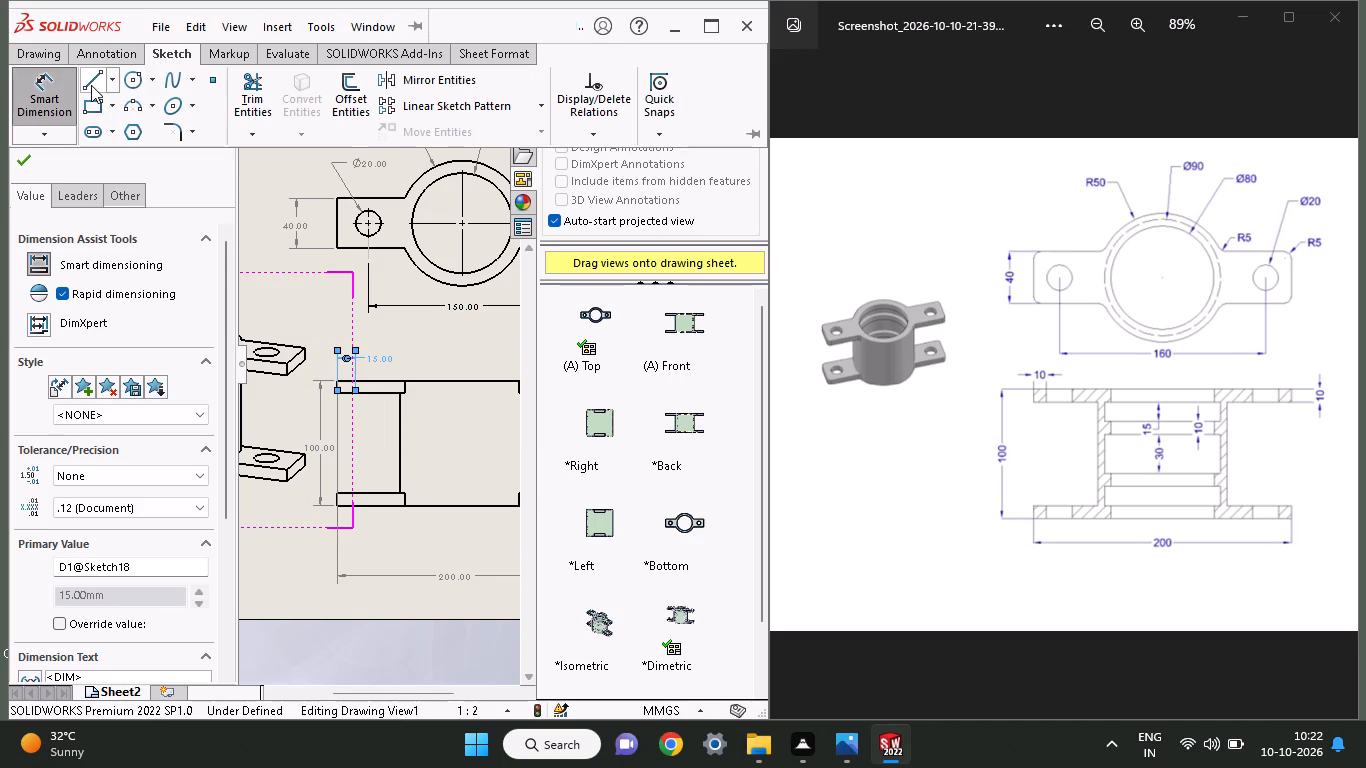
left_click(91, 85)
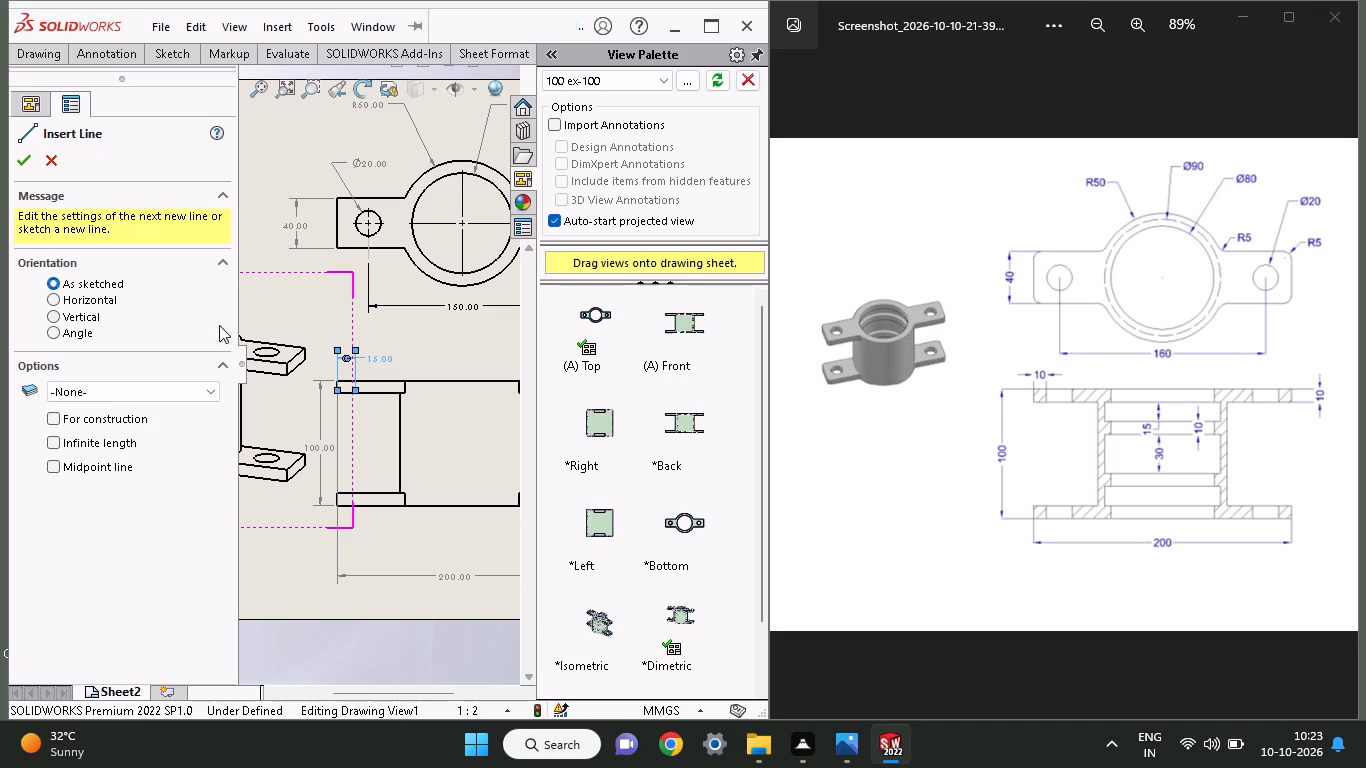
left_click(419, 383)
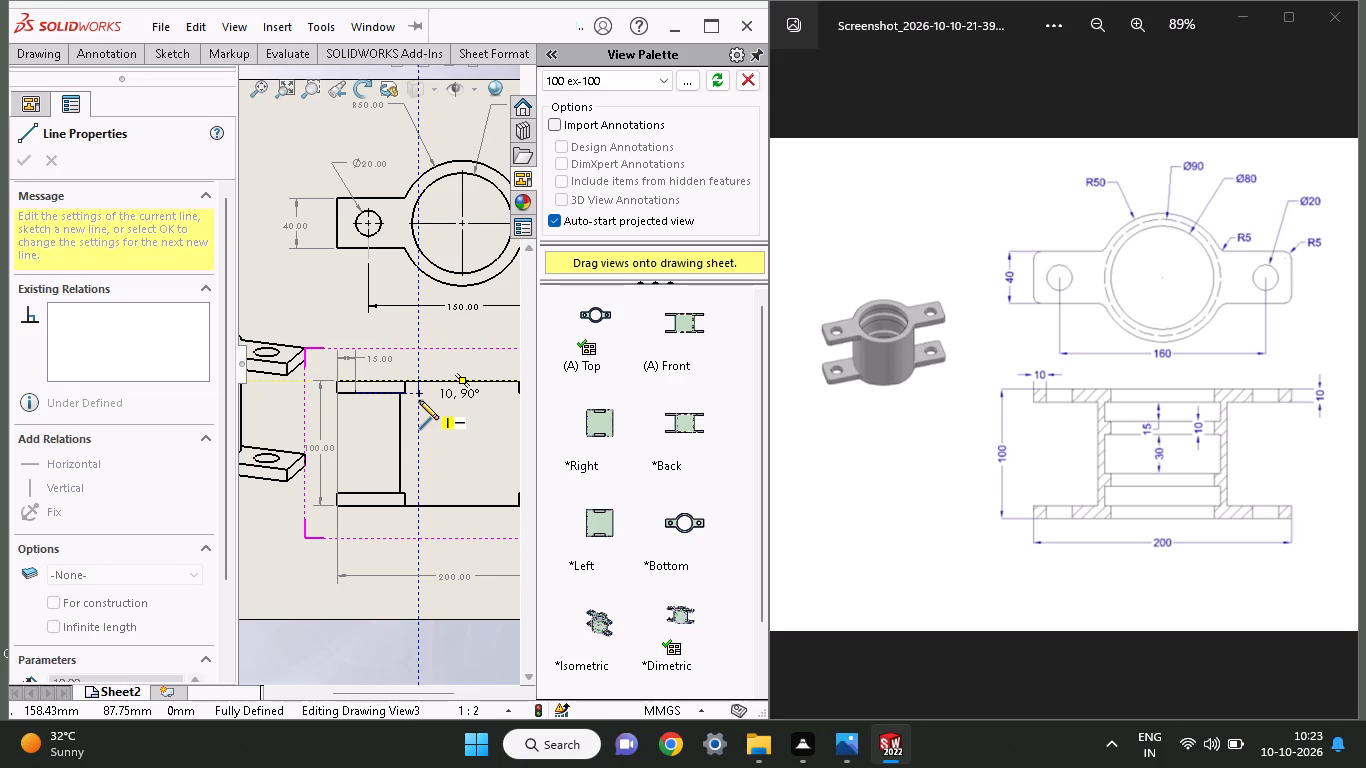
left_click(419, 400)
left_click(506, 404)
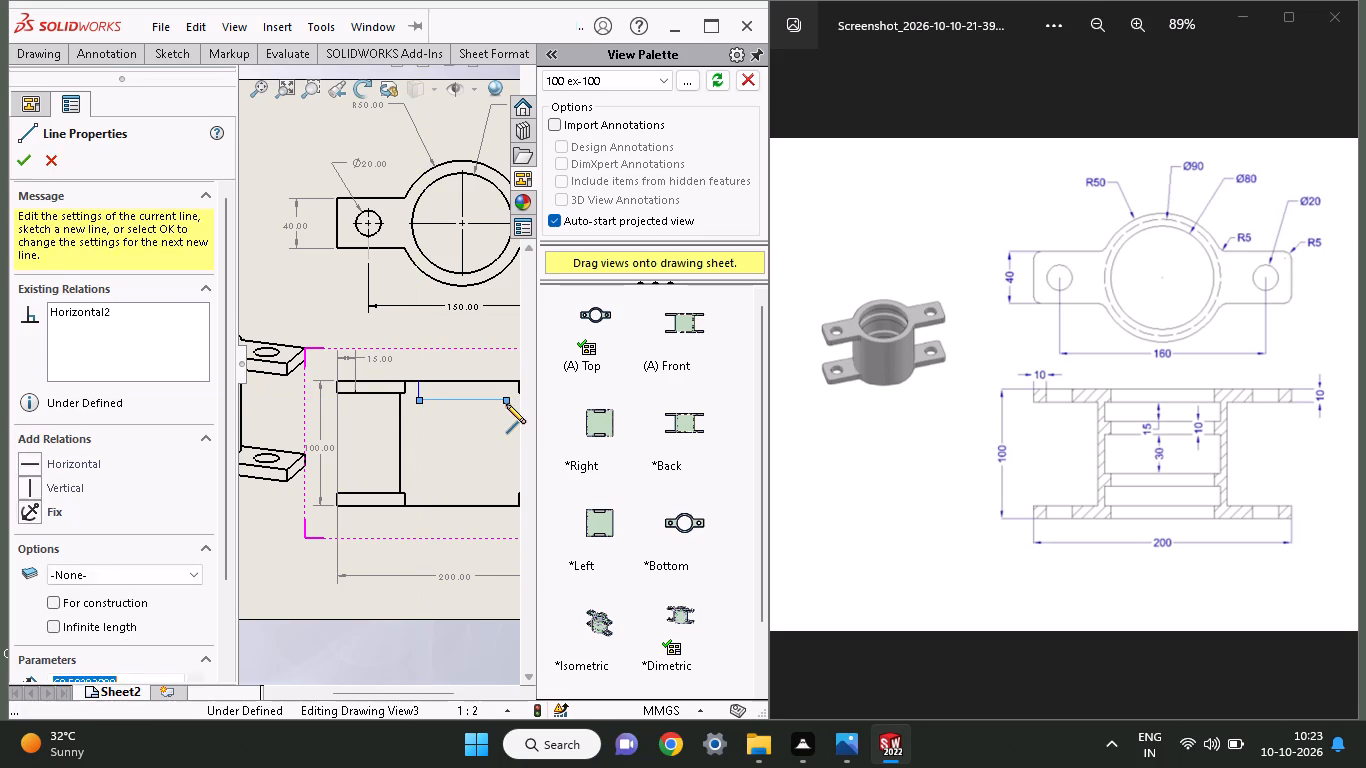
left_click(504, 382)
right_click(448, 360)
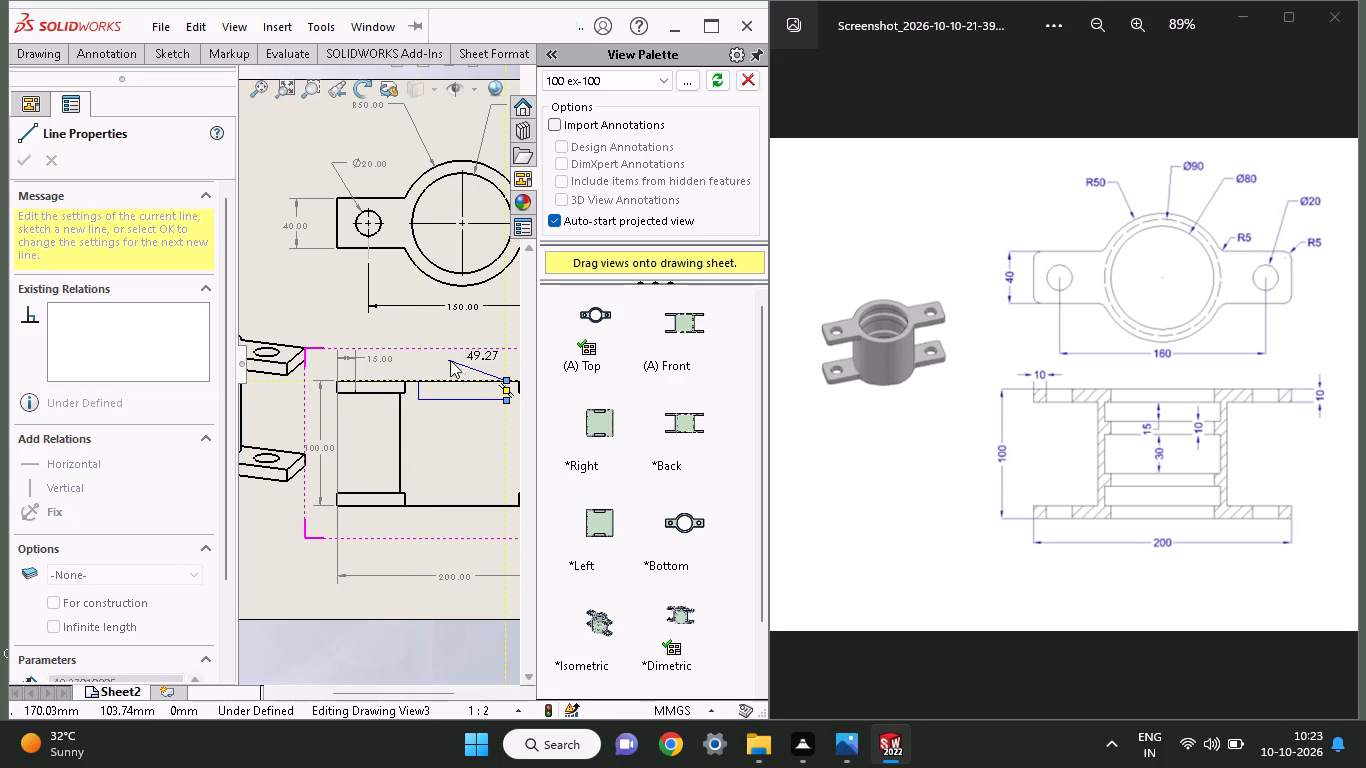
left_click(472, 368)
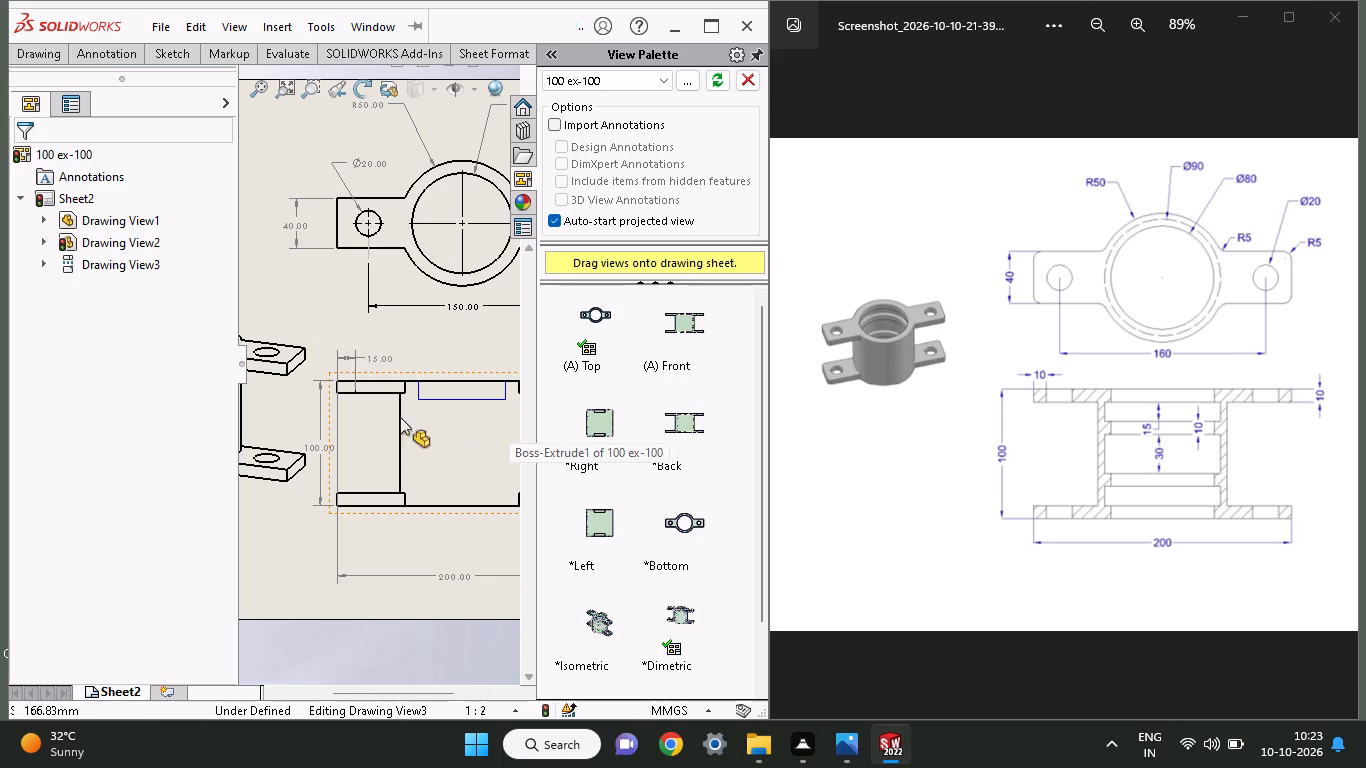
Start a Smart Dimension for the sketched recess outline in the front view.
left_click(145, 55)
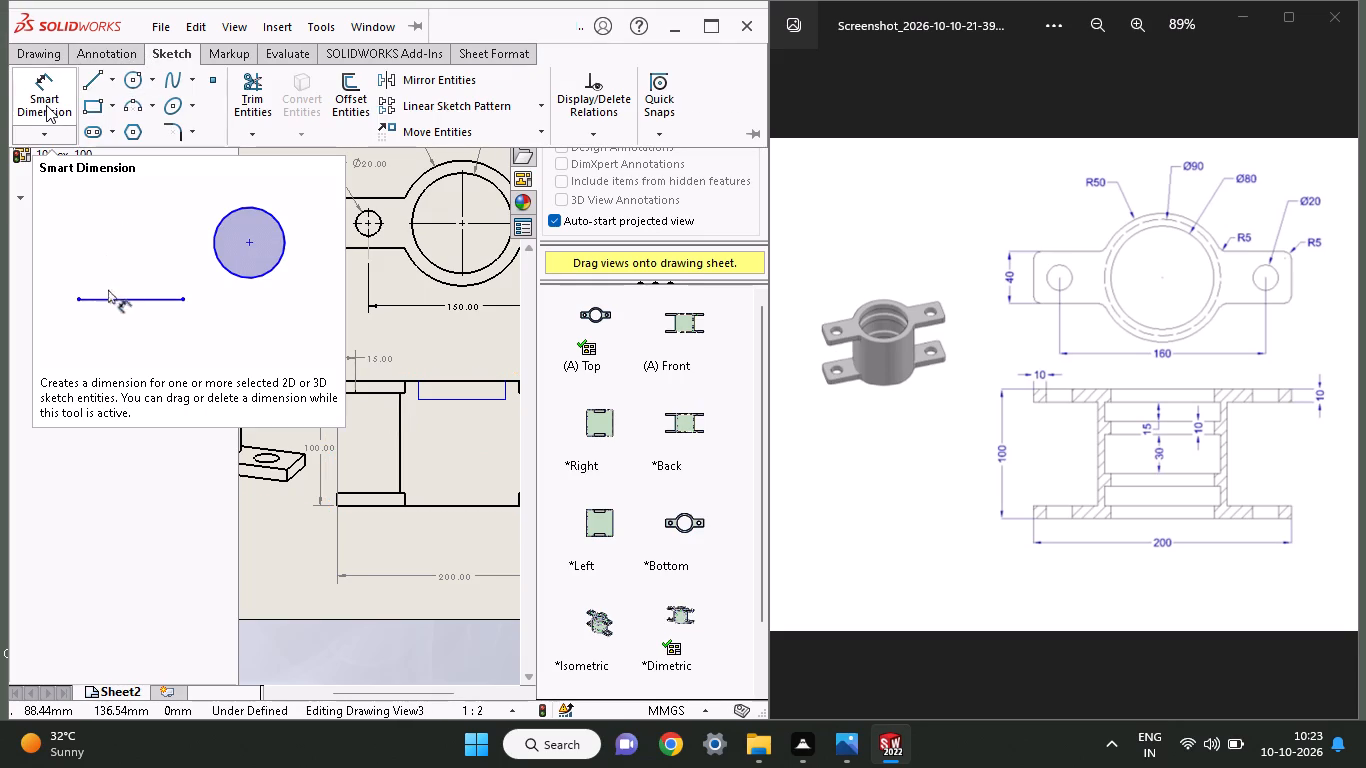
left_click(46, 105)
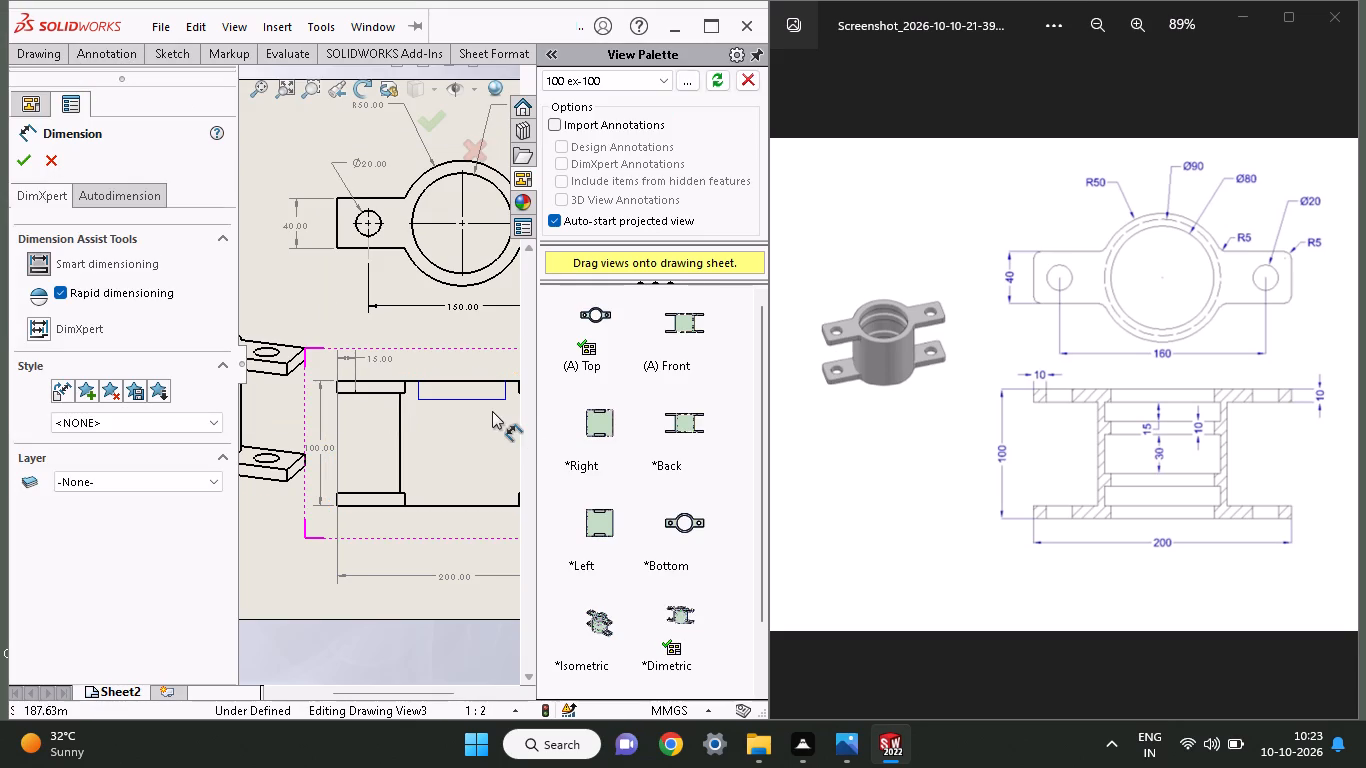
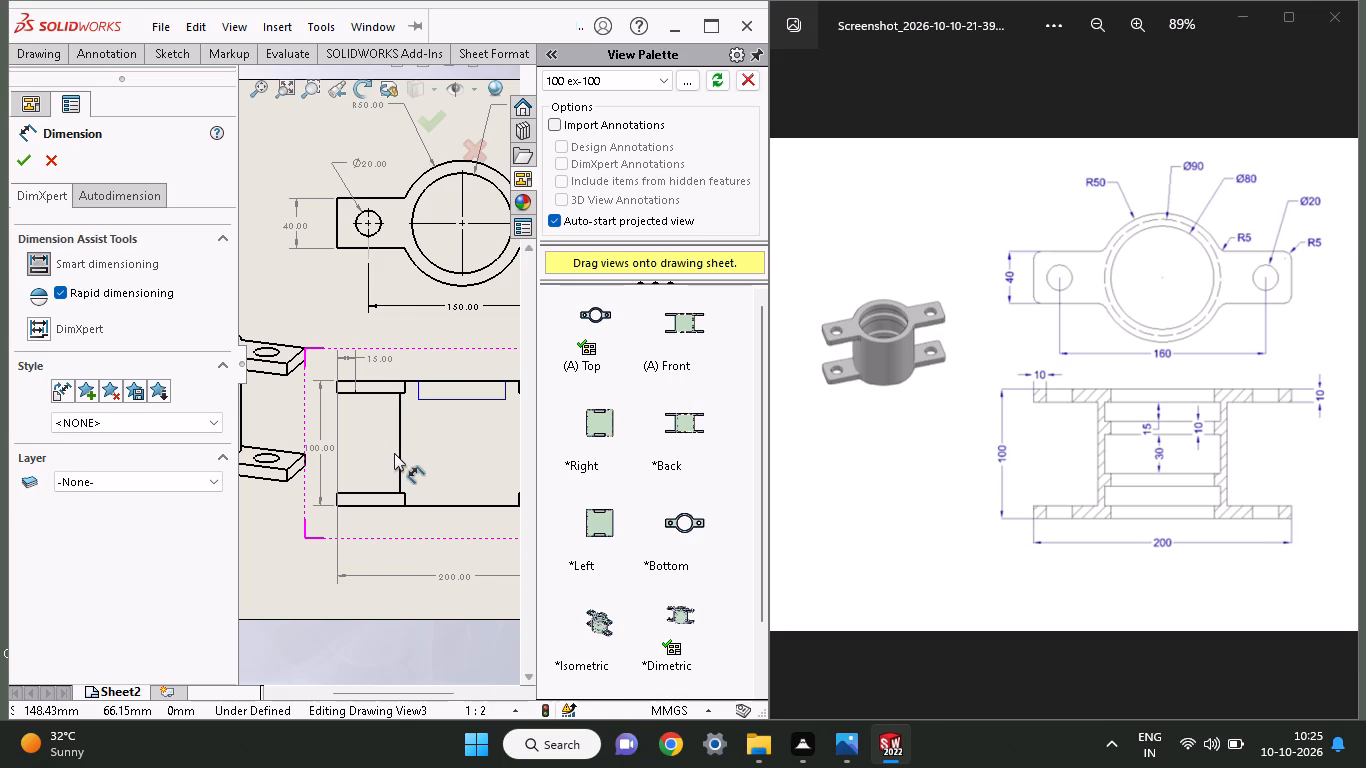
Dimension the recess outline's depth from its top to bottom left corner in the front view and set it to 10 mm.
left_click(415, 404)
left_click(417, 376)
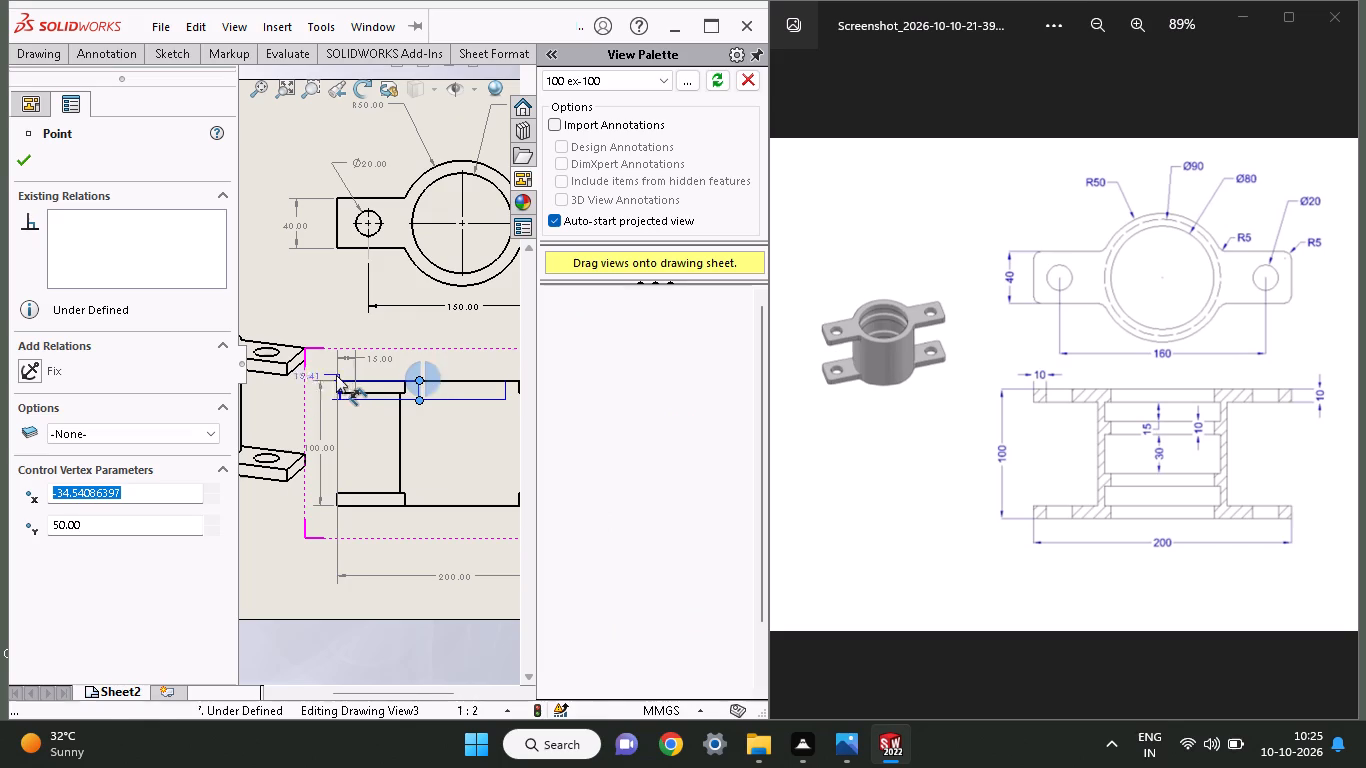
left_click(280, 396)
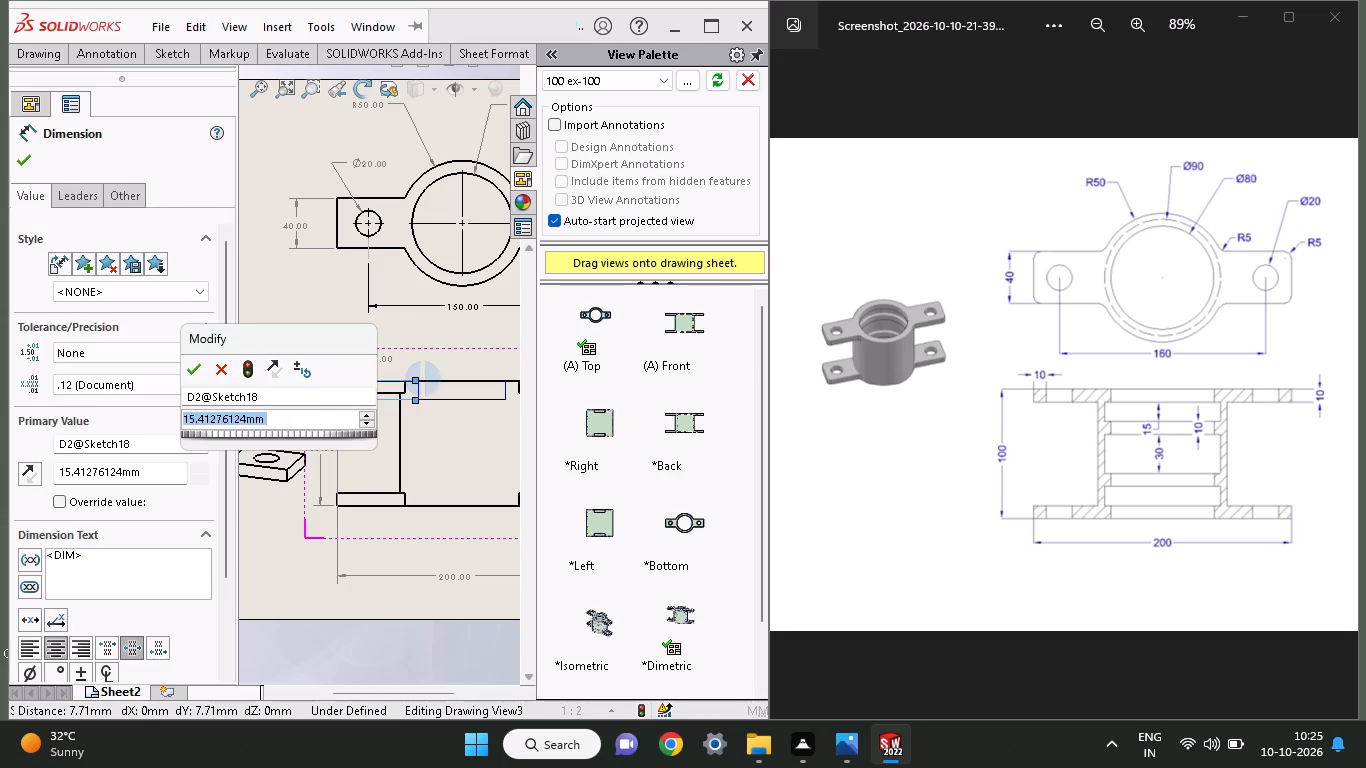
type("10")
key("Return")
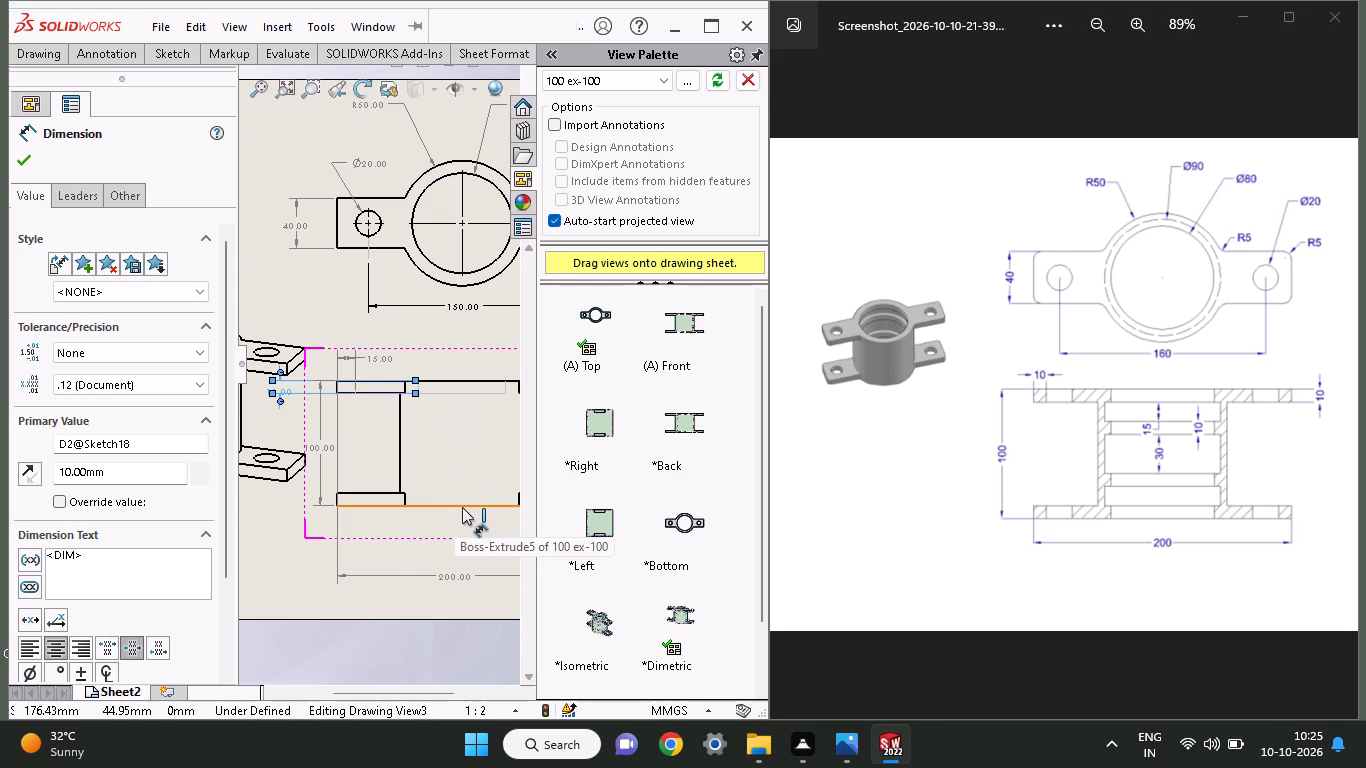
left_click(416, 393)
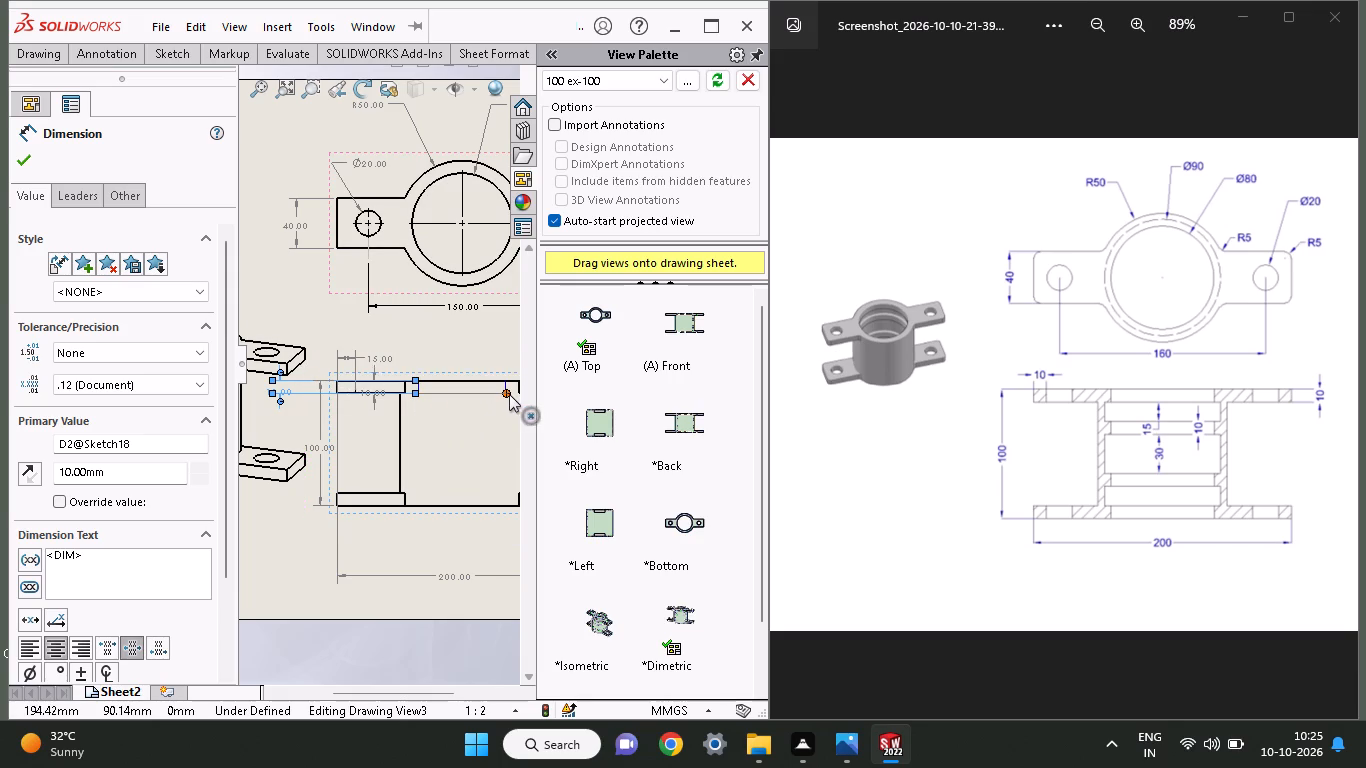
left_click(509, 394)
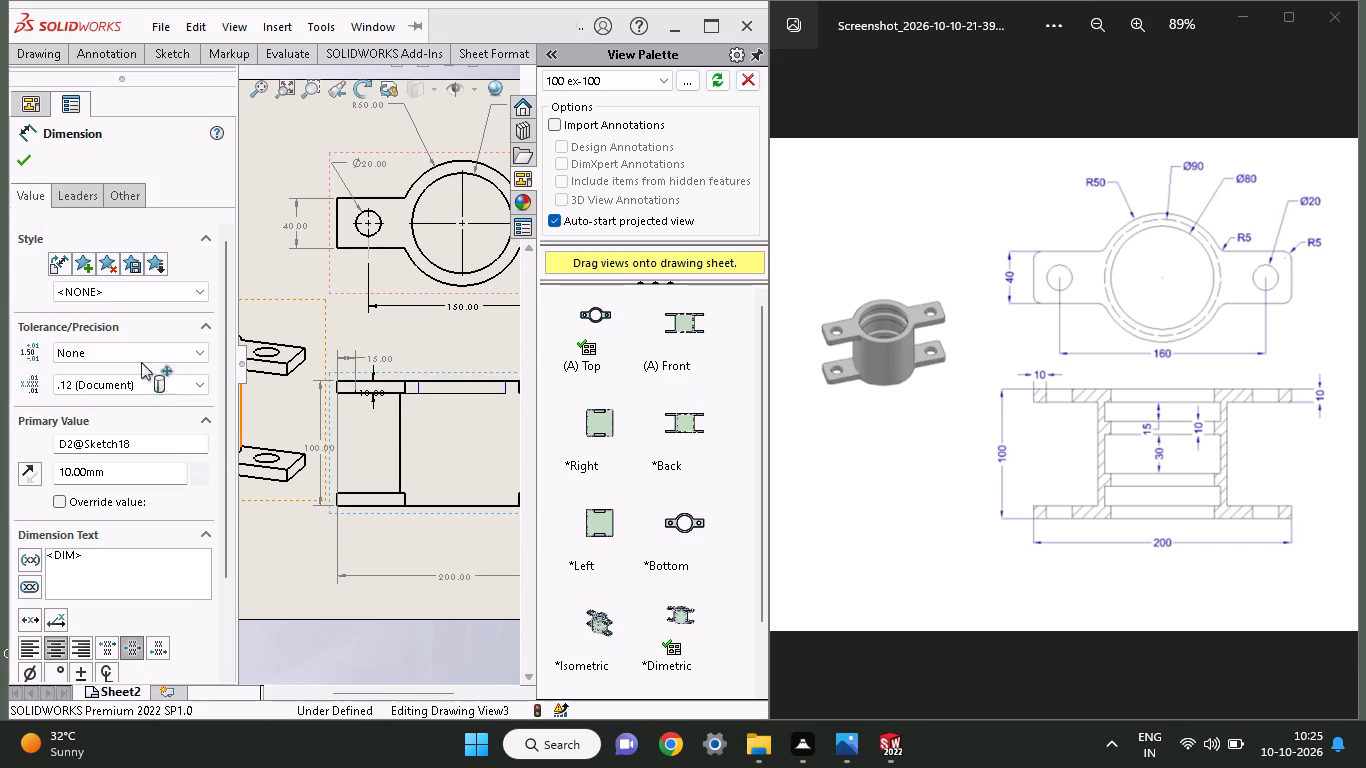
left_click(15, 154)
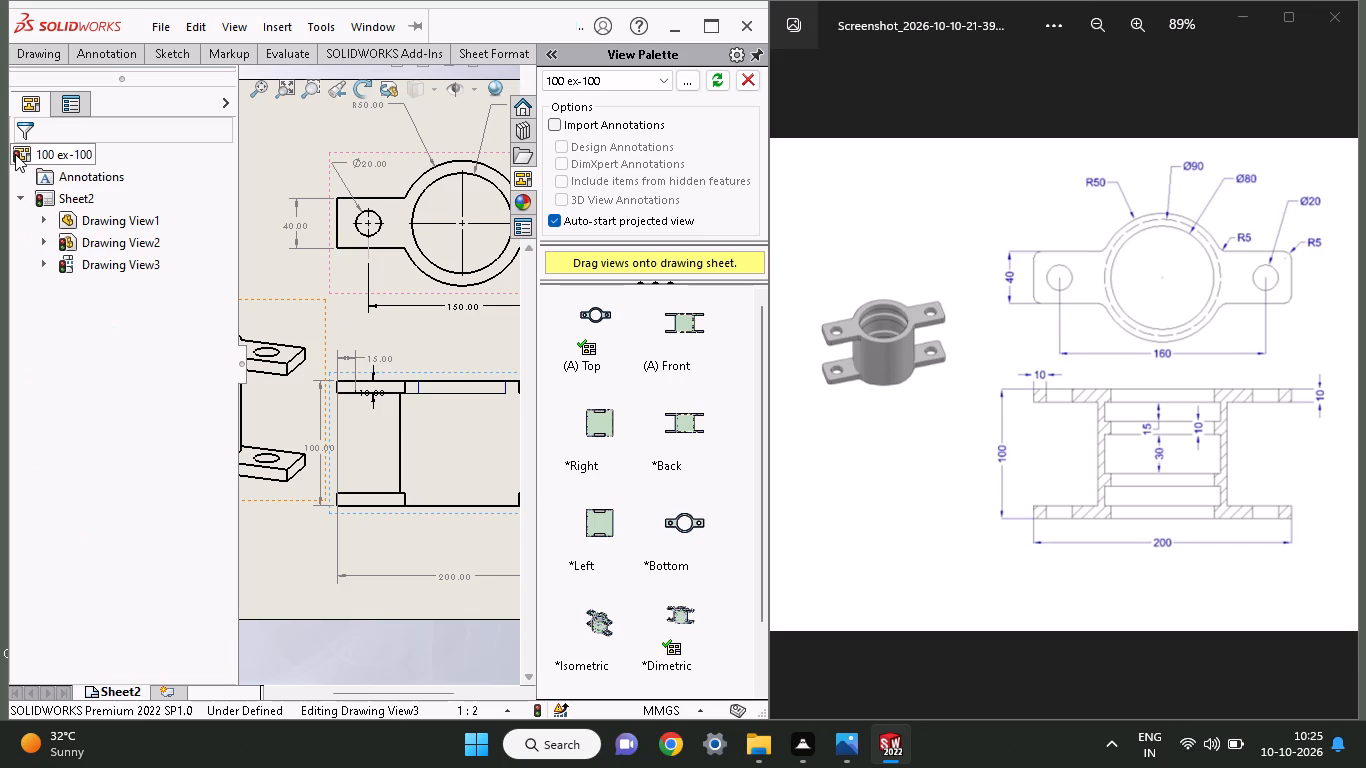
Dimension the recess outline's bottom line, placed above the front view, and set its width to 80 mm.
left_click(160, 46)
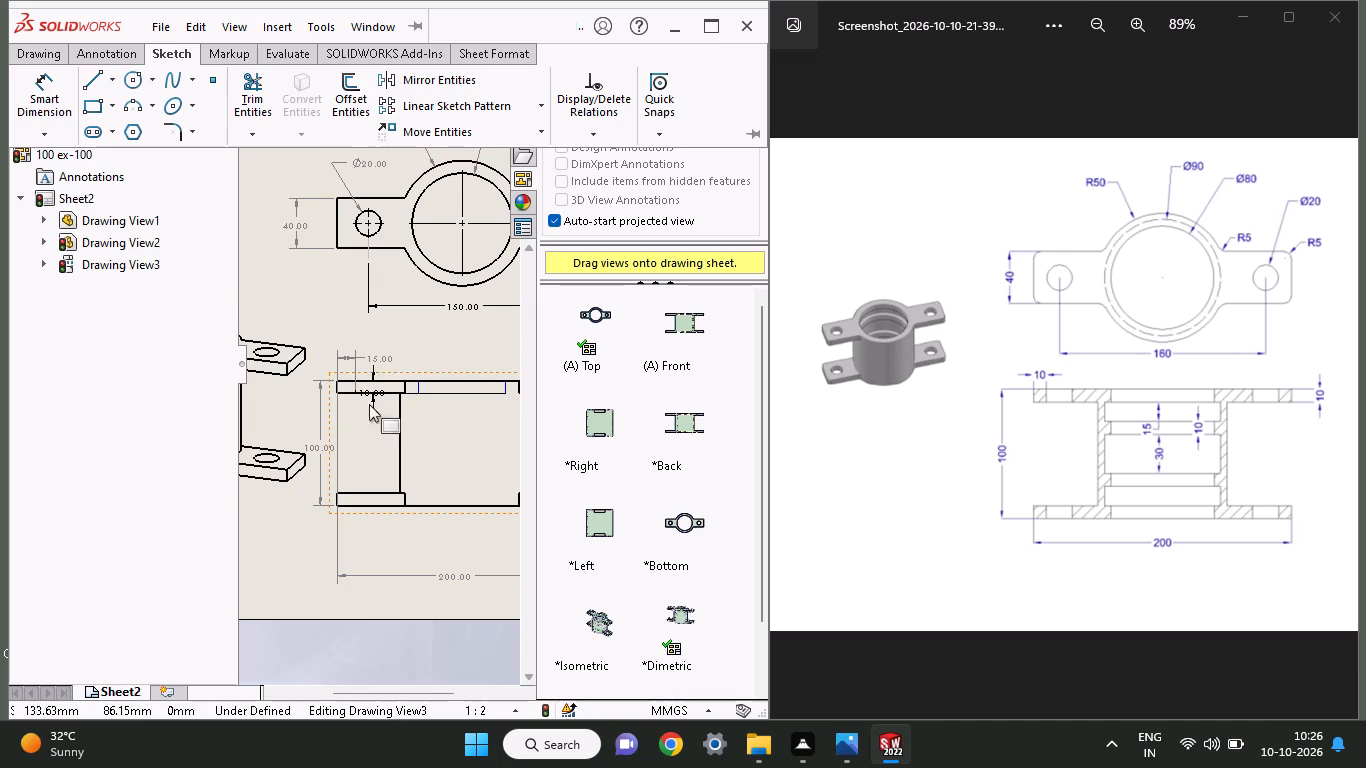
left_click(35, 95)
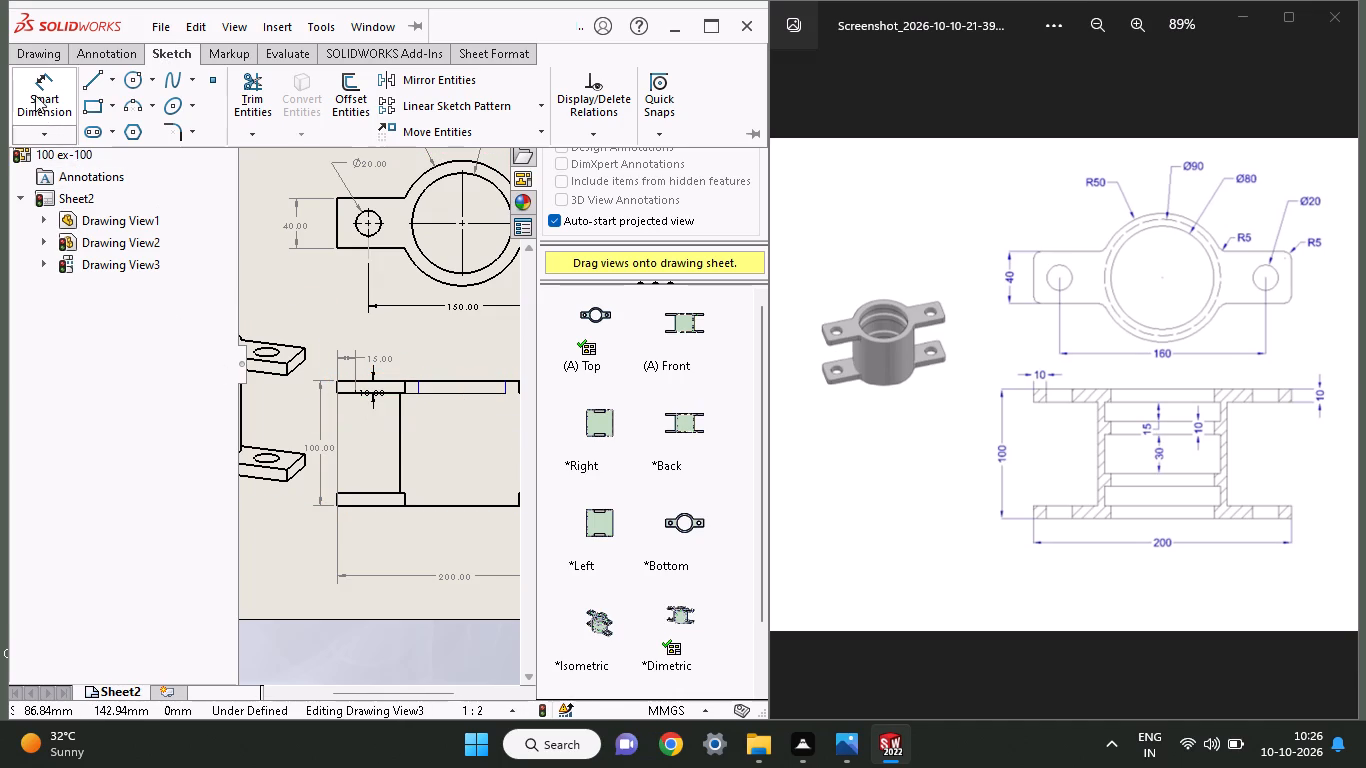
left_click(489, 395)
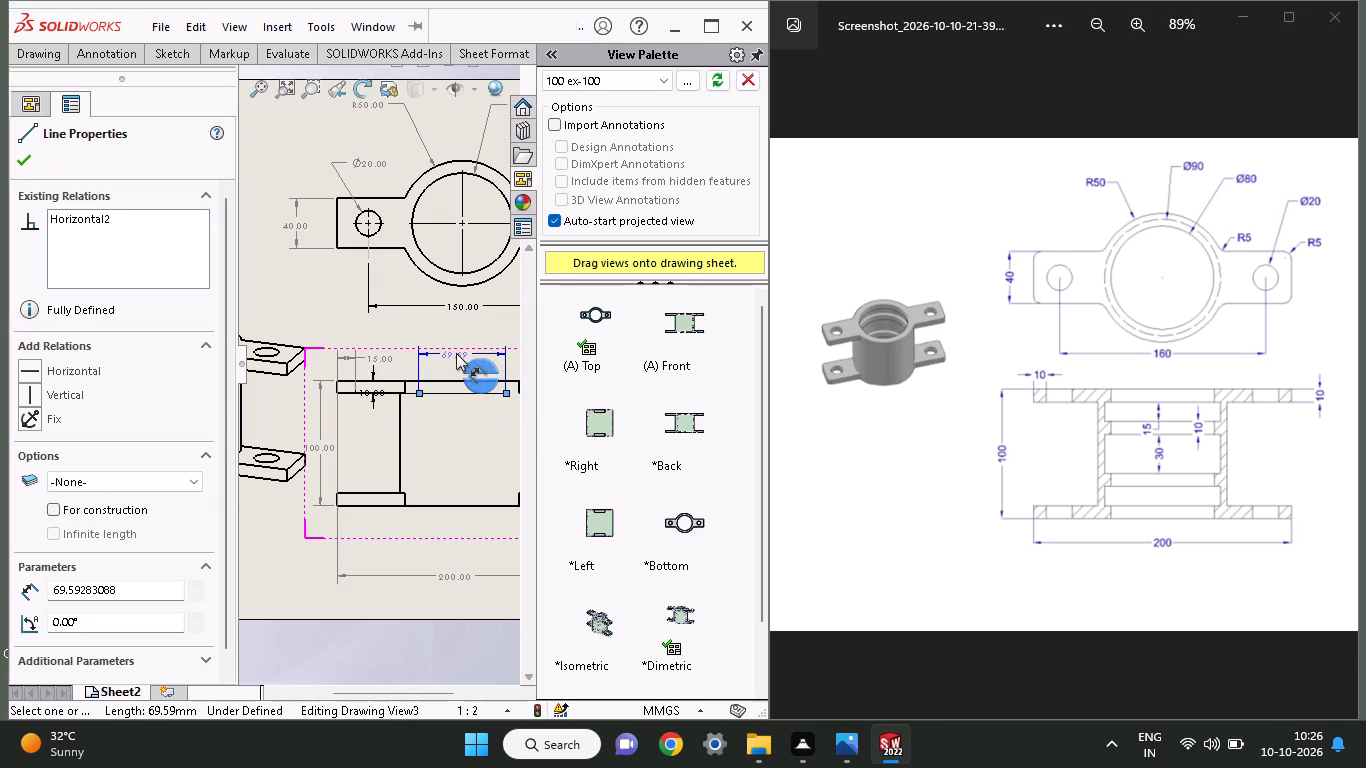
left_click(456, 351)
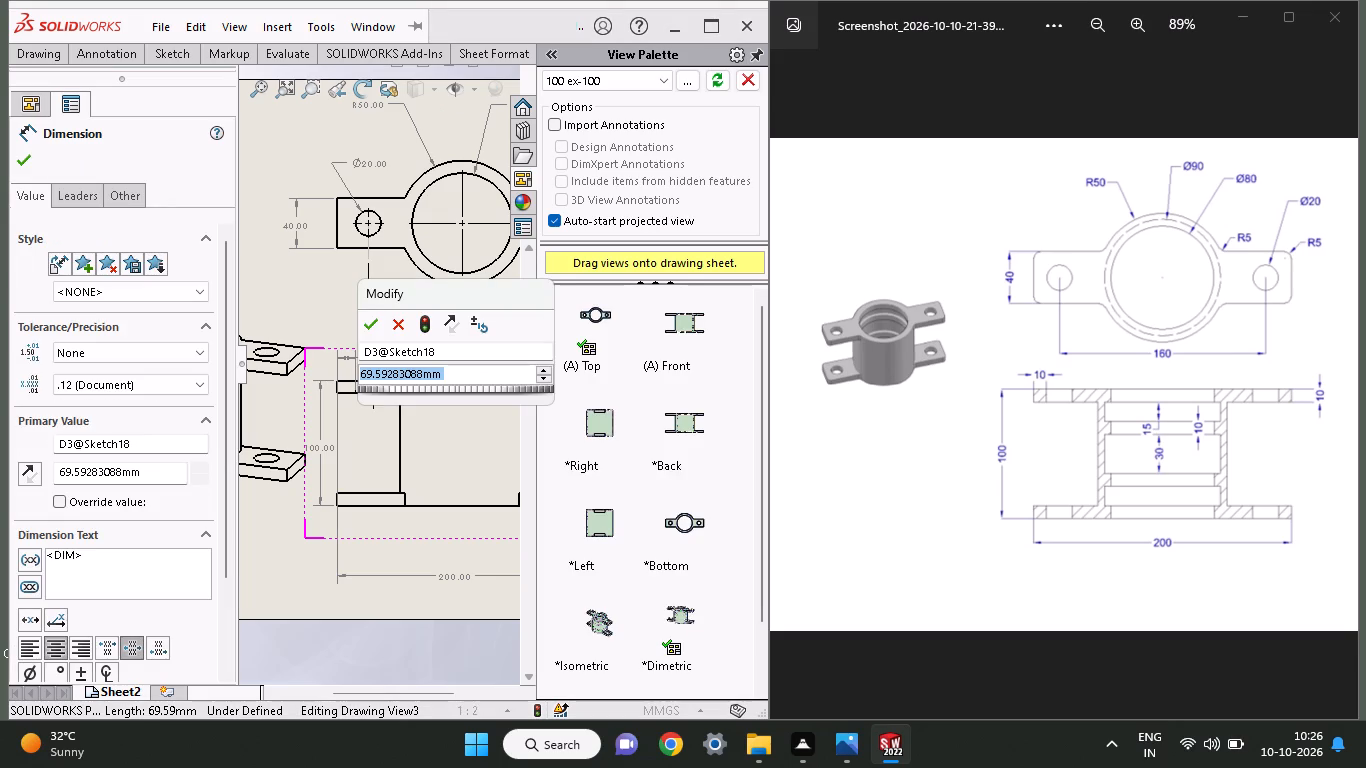
key("8")
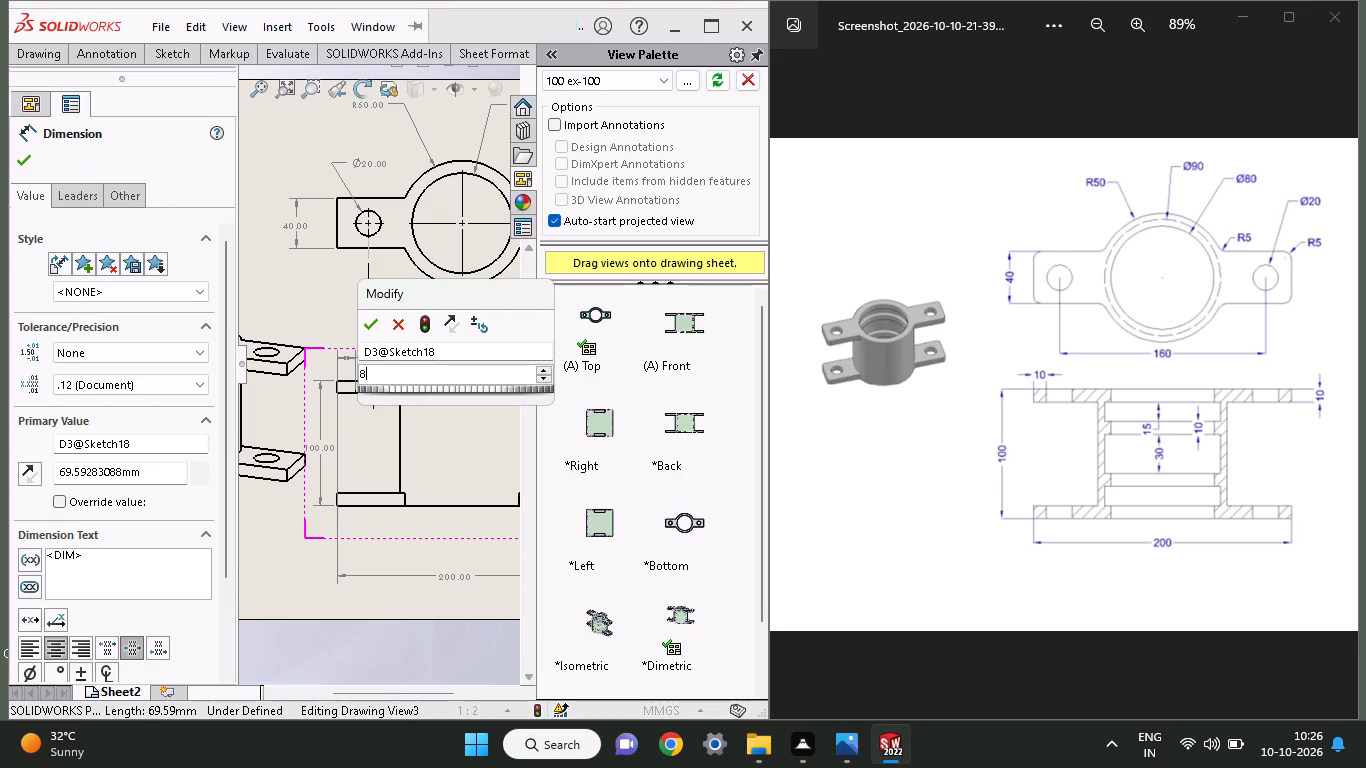
key("0")
key("Return")
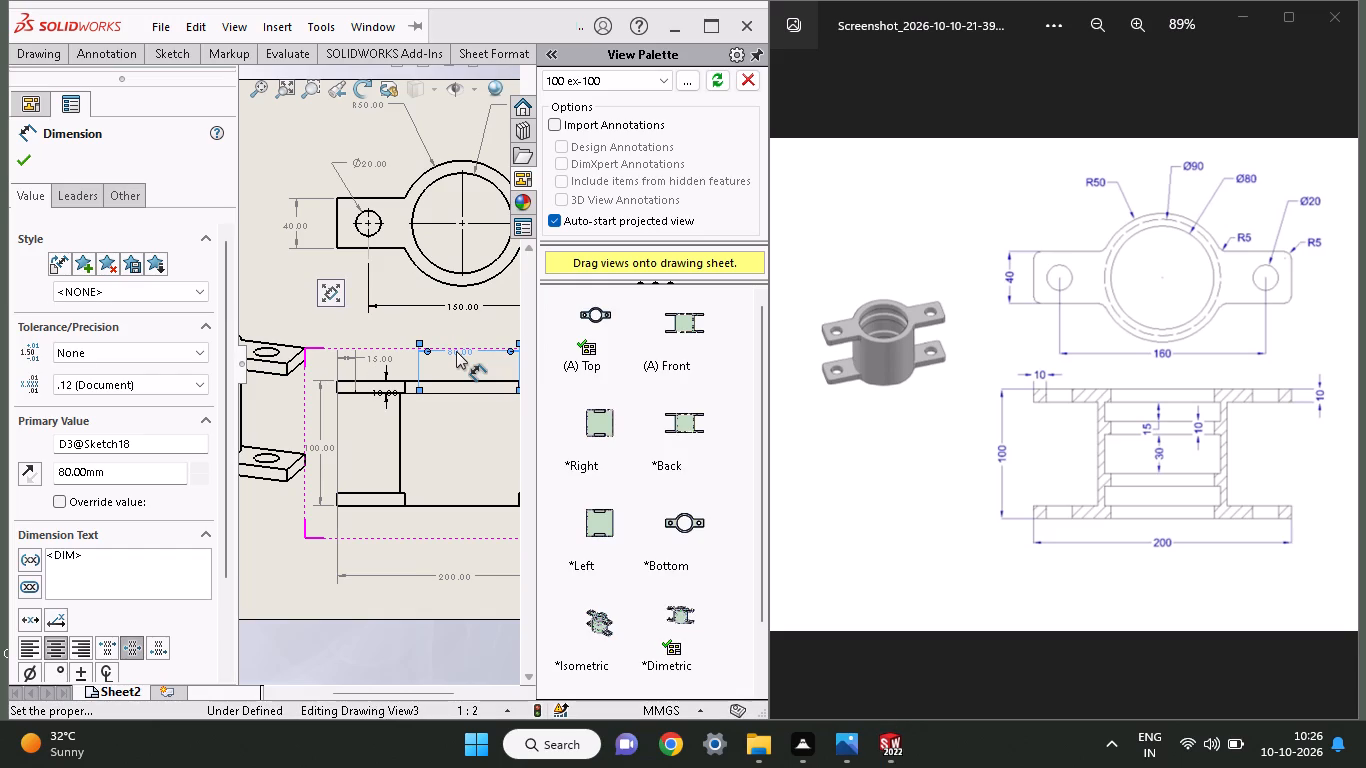
Dimension the horizontal distance from the cylinder's left edge to the recess outline's lower-left corner, placed above the view, and set it to 5 mm.
scroll(433, 360, "up", 2, "ctrl")
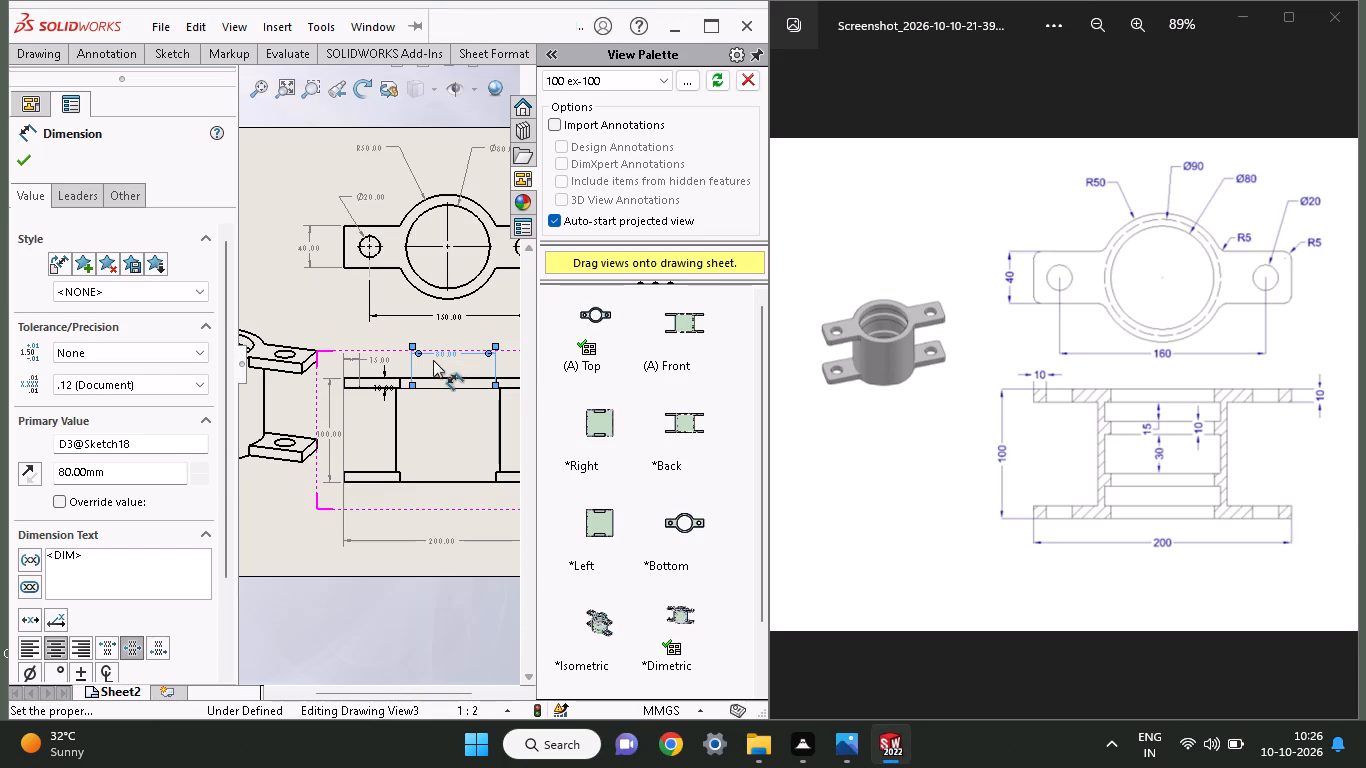
scroll(433, 360, "down", 6, "ctrl")
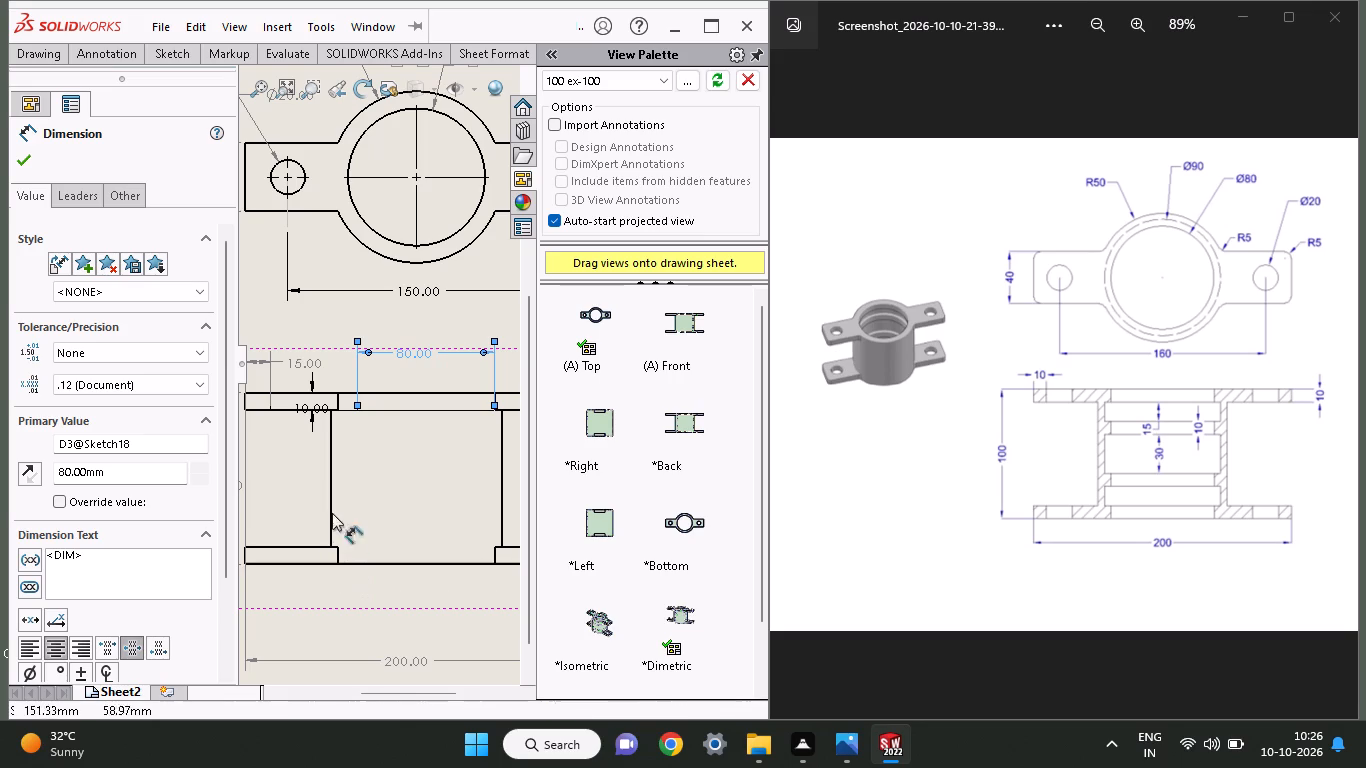
left_click(329, 465)
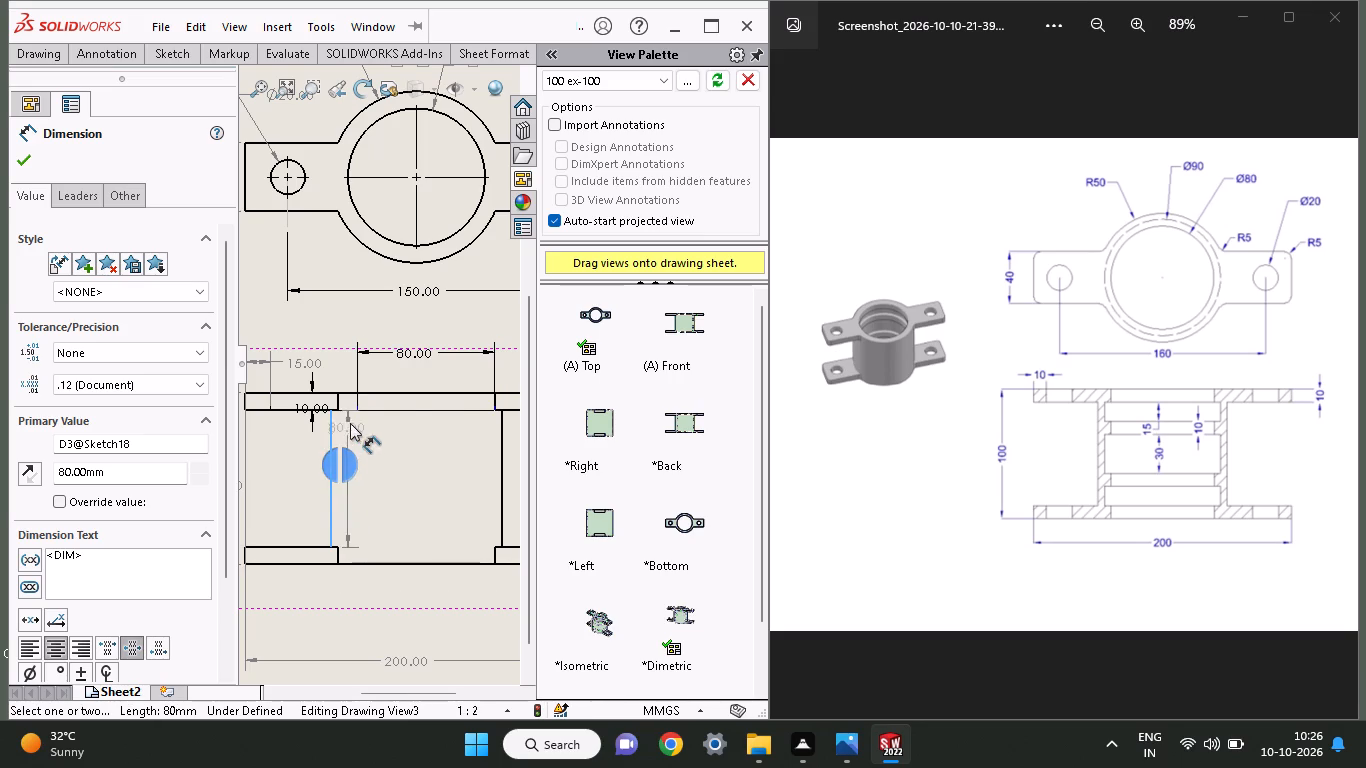
left_click(354, 409)
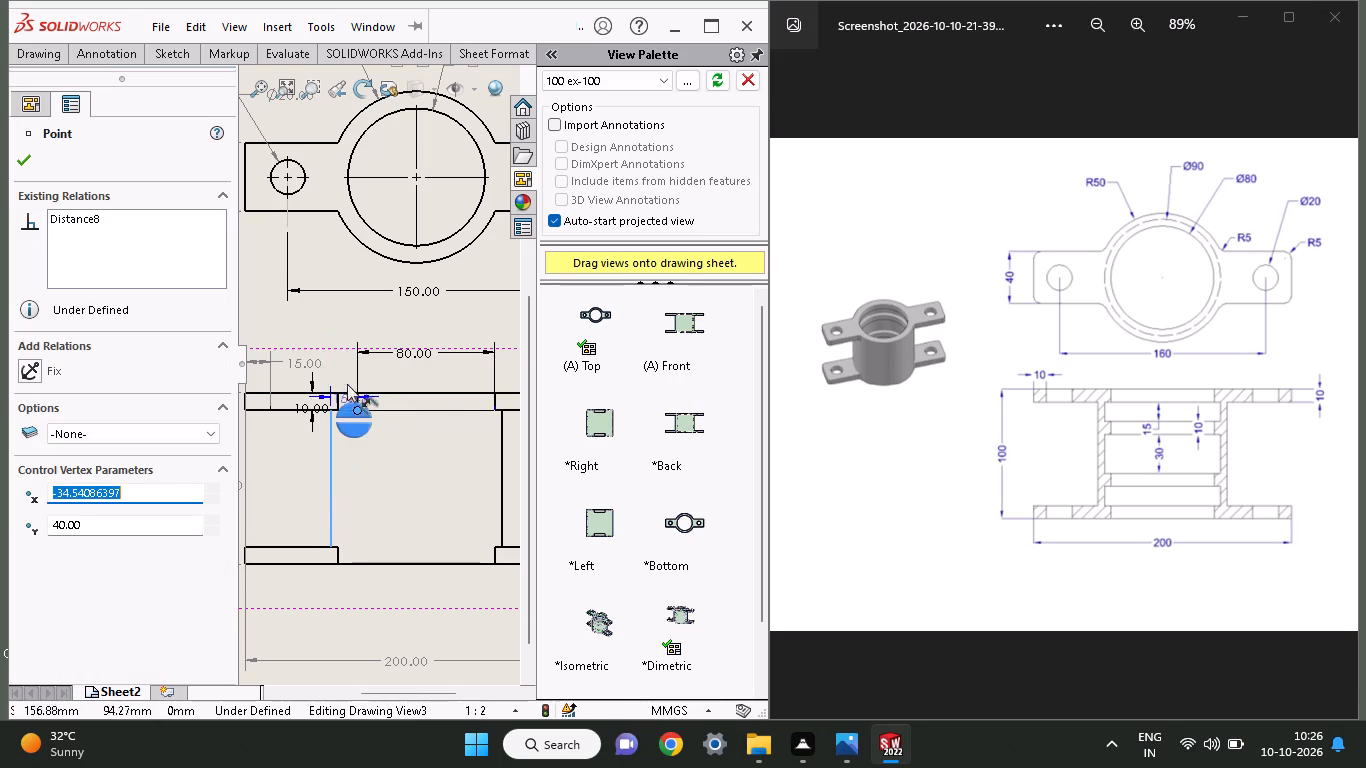
left_click(308, 319)
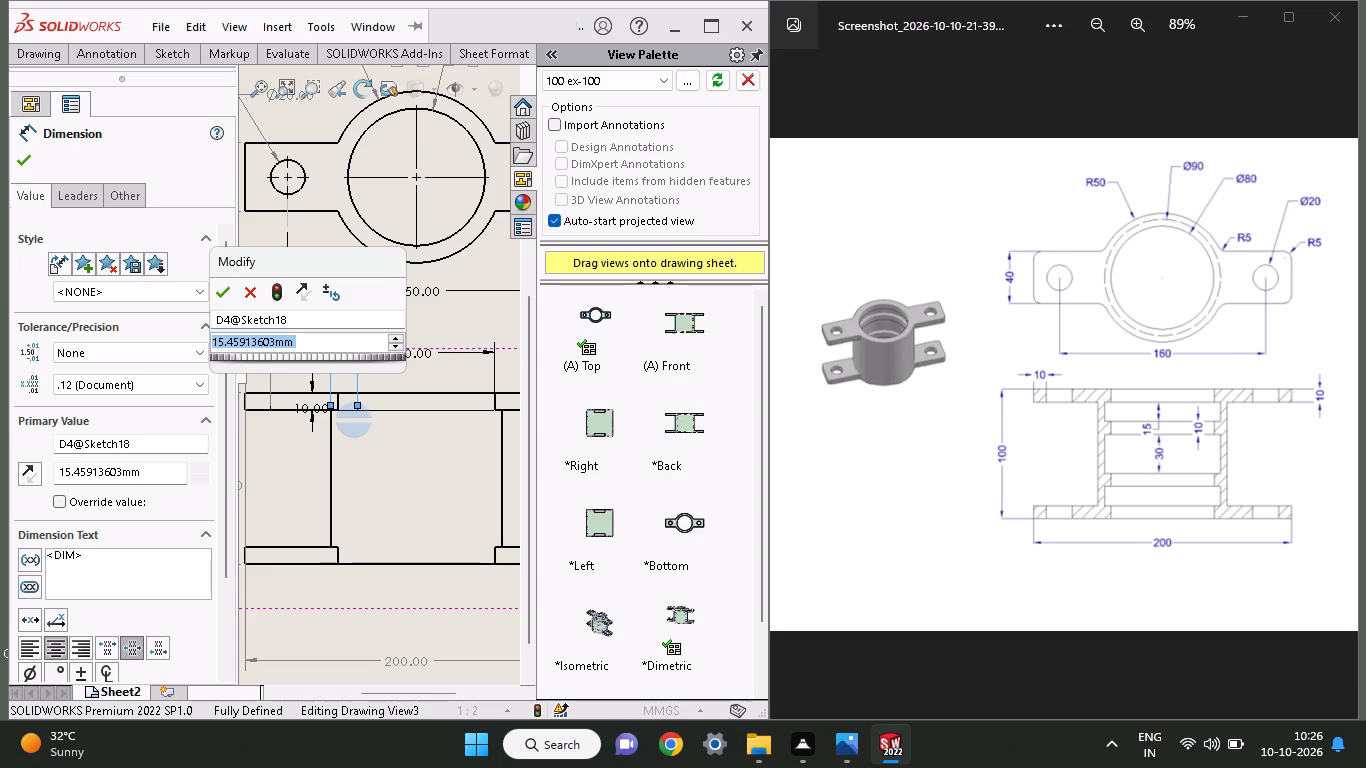
key("5")
key("Return")
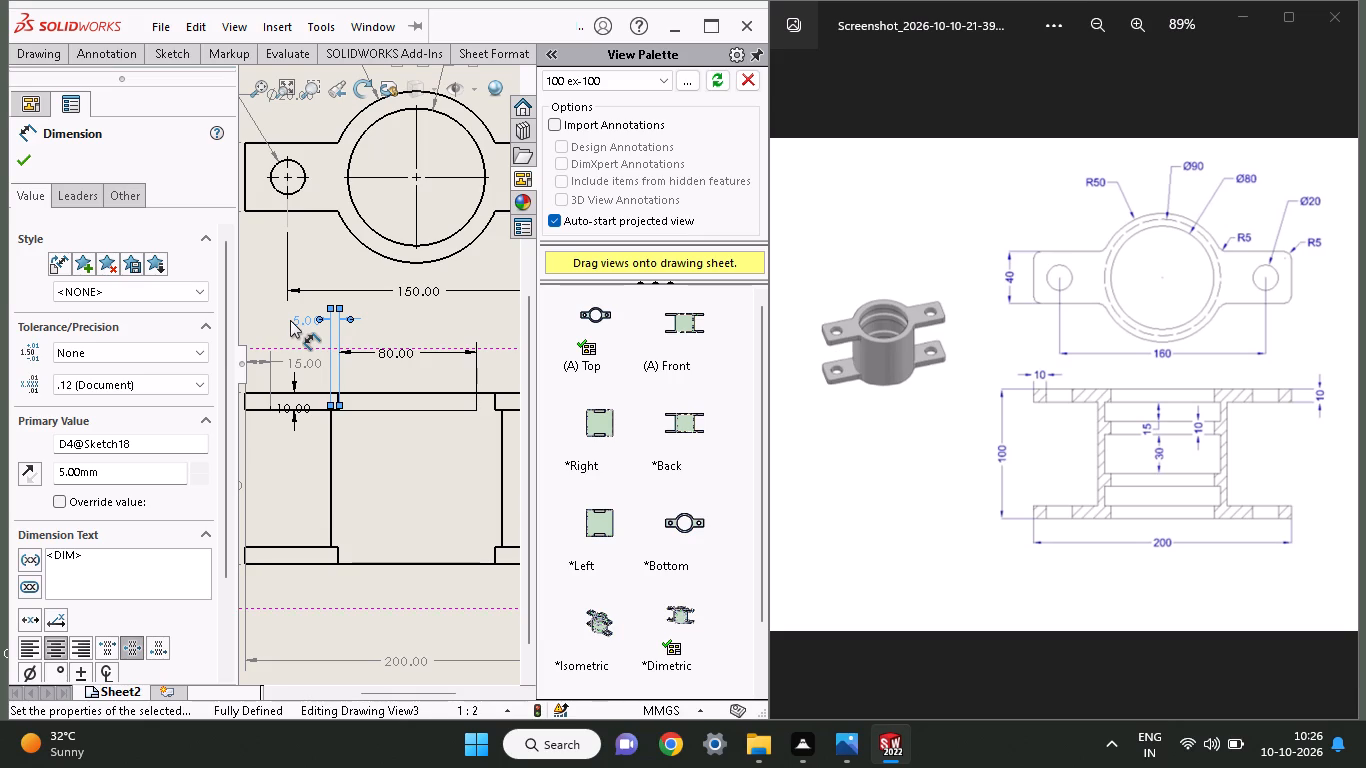
Set the horizontal offset between the cylinder's left edge and the recess outline to 10 mm.
double_click(290, 320)
type("10")
key("Return")
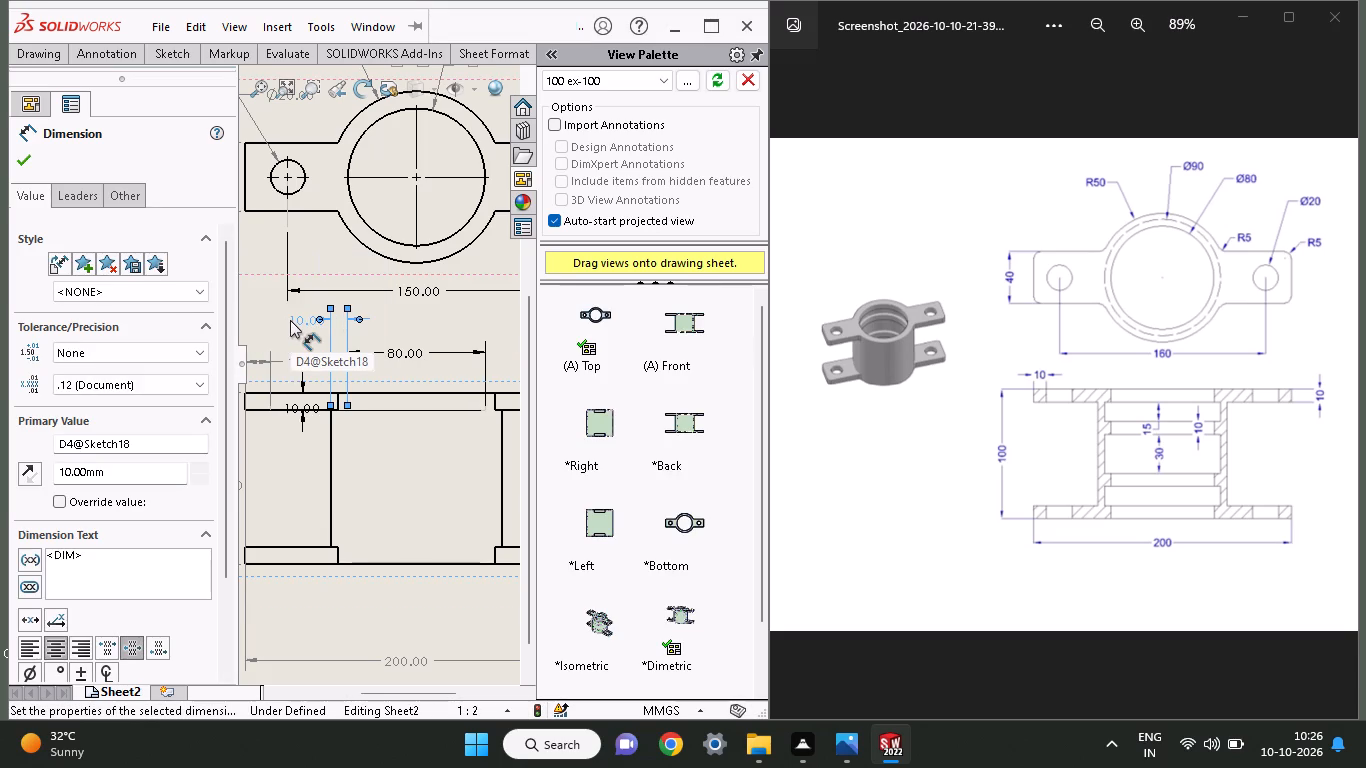
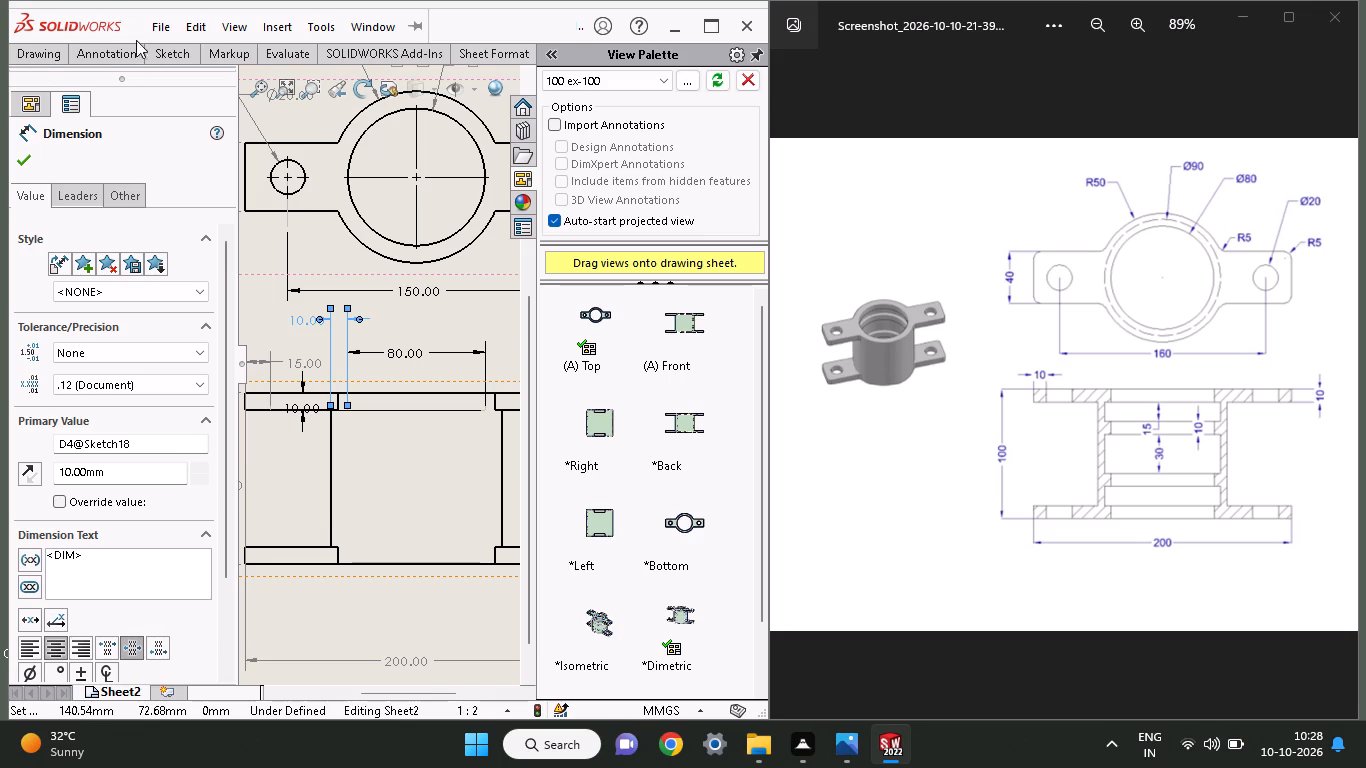
Sketch a horizontal line across the front view from the cylinder's left edge to its right edge, just below the top flange.
left_click(163, 50)
left_click(90, 77)
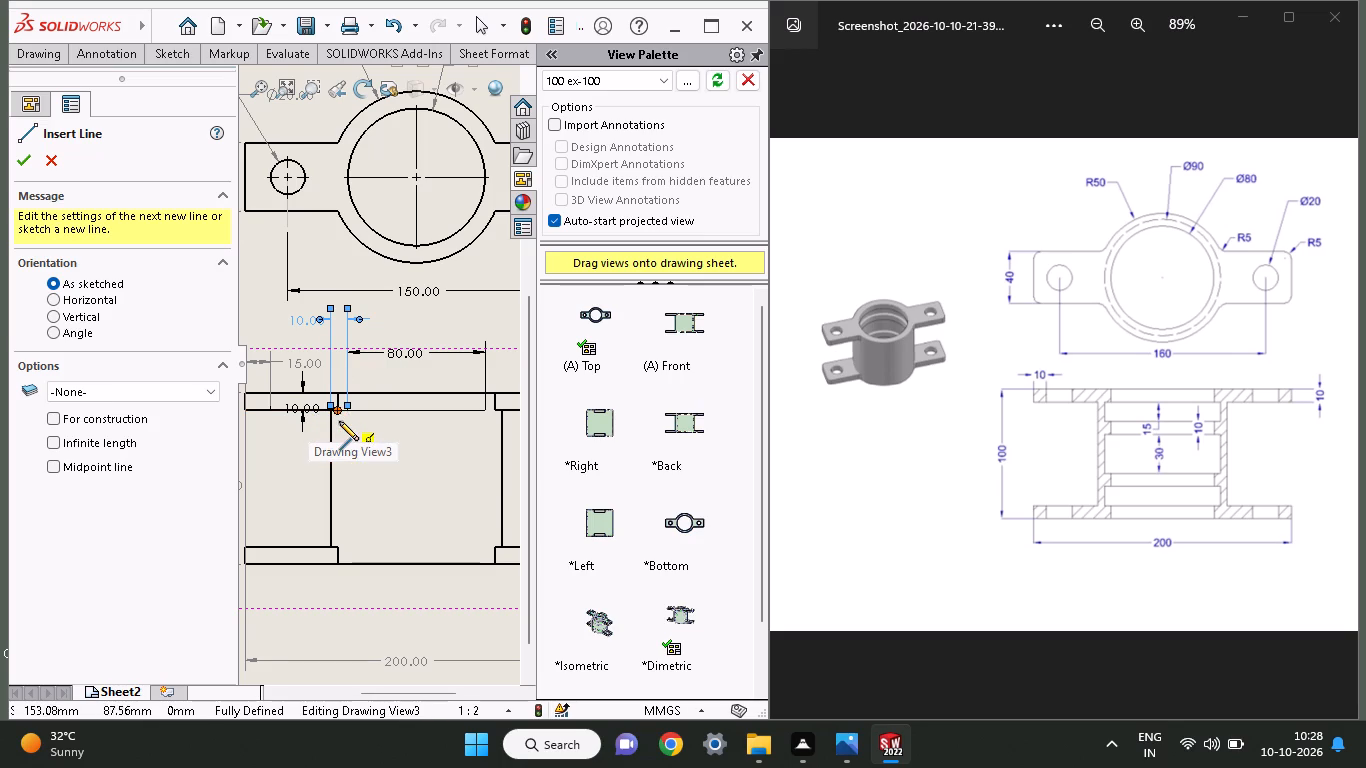
scroll(339, 421, "up", 1)
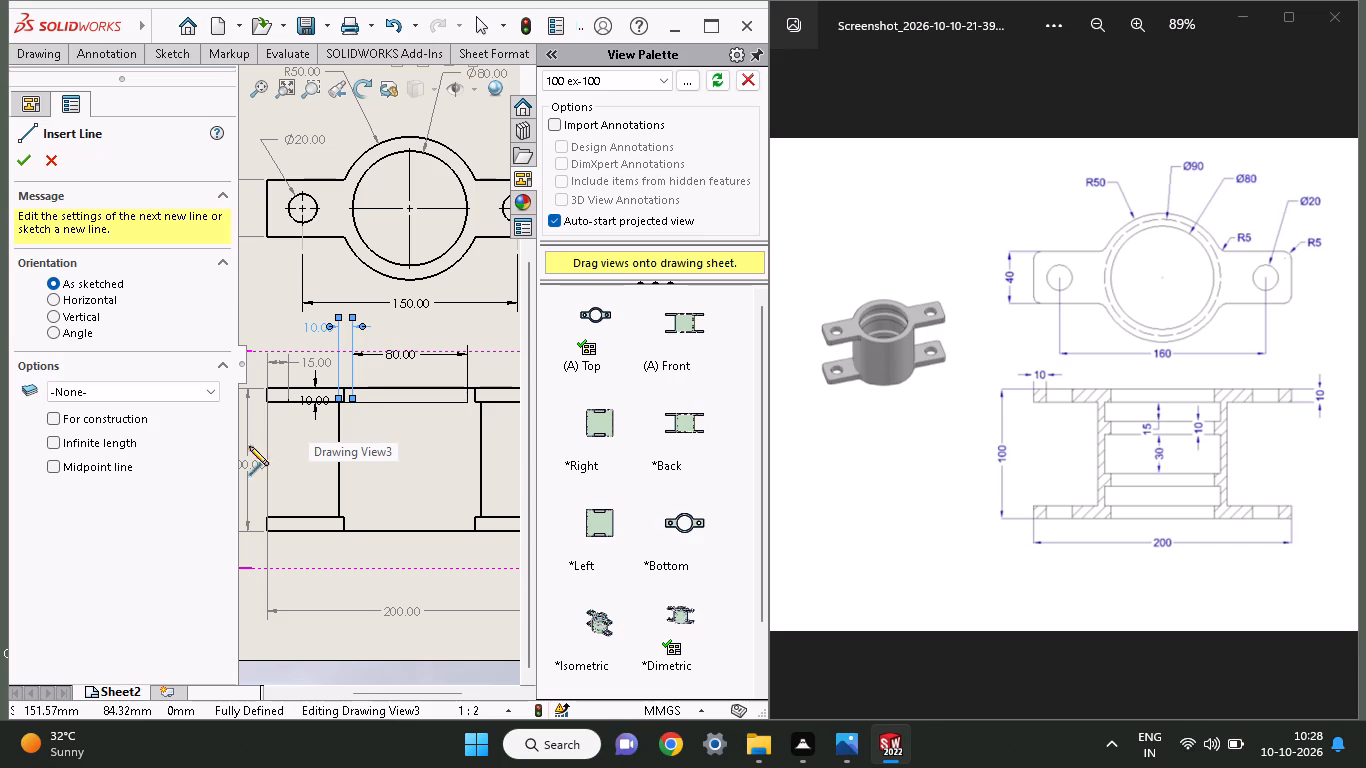
left_click(335, 419)
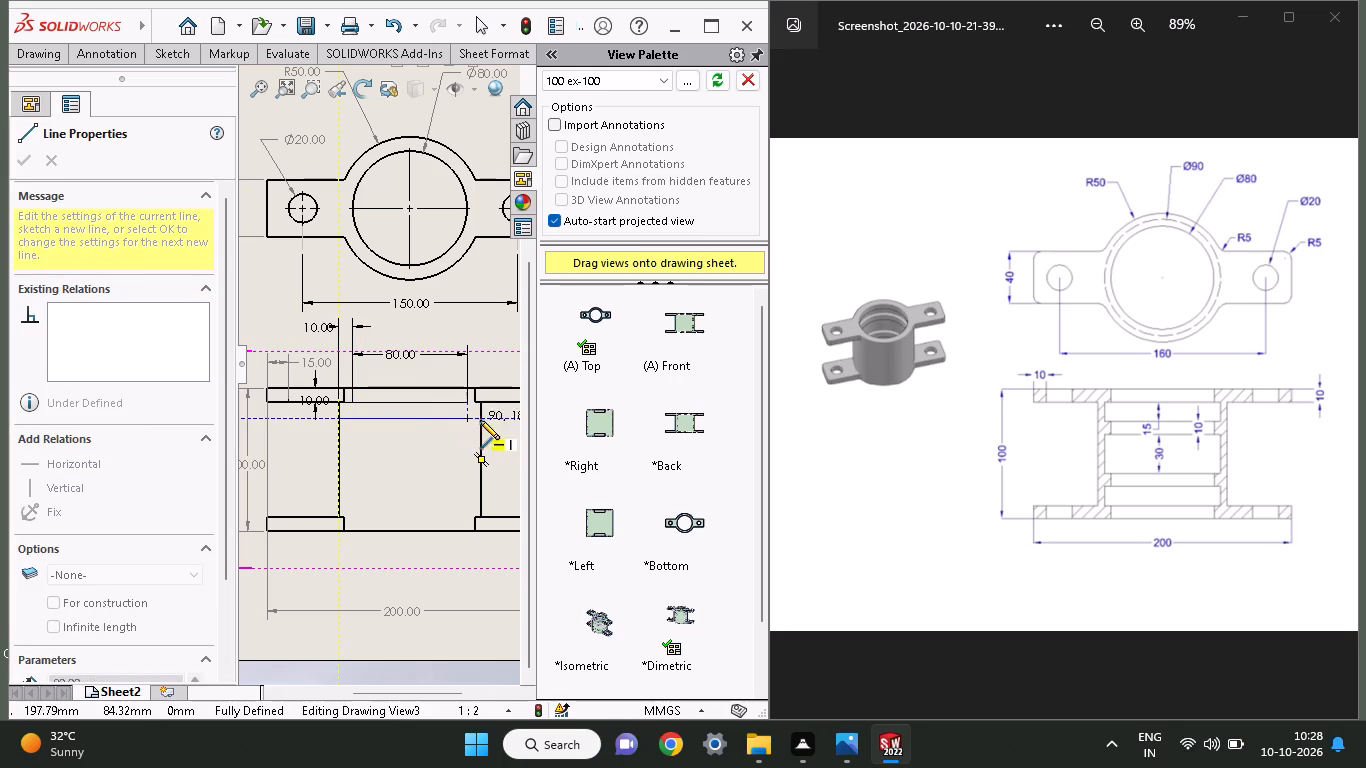
left_click(480, 420)
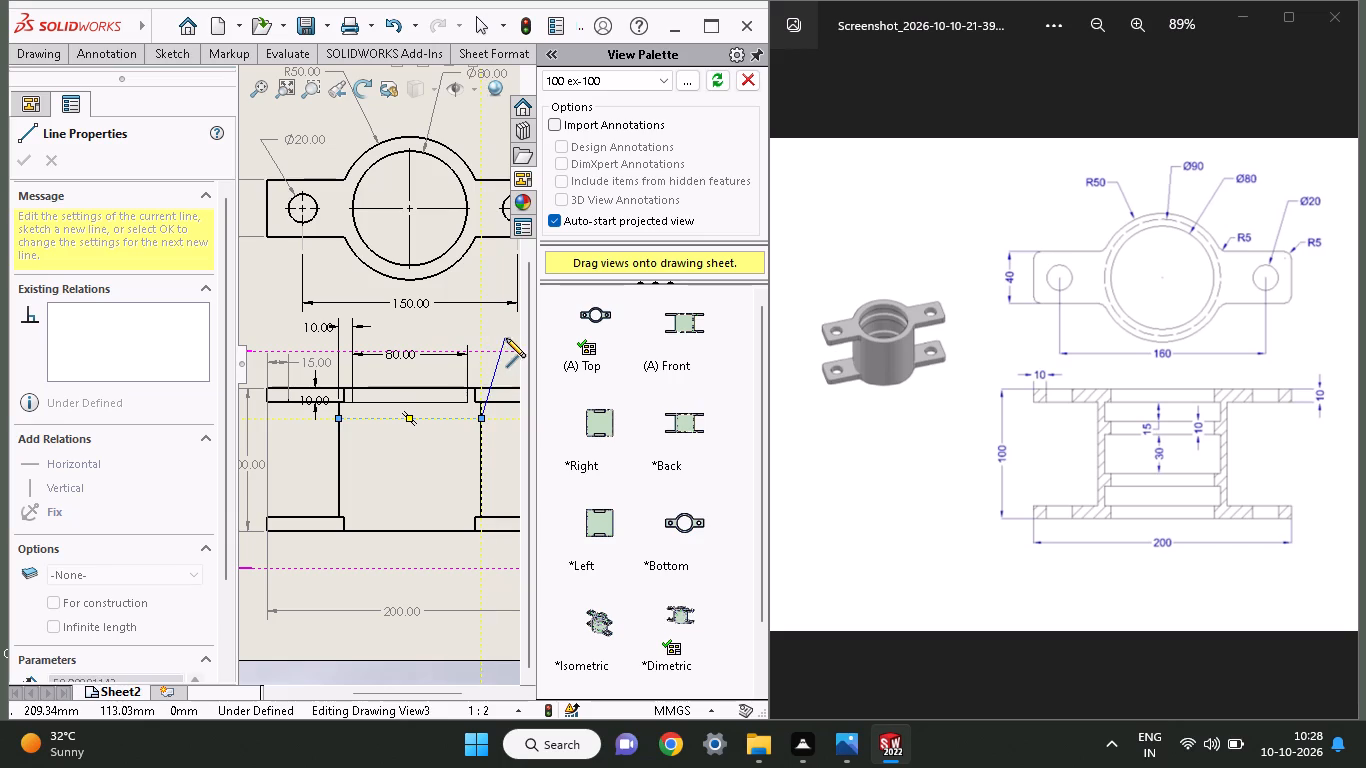
right_click(491, 331)
left_click(495, 334)
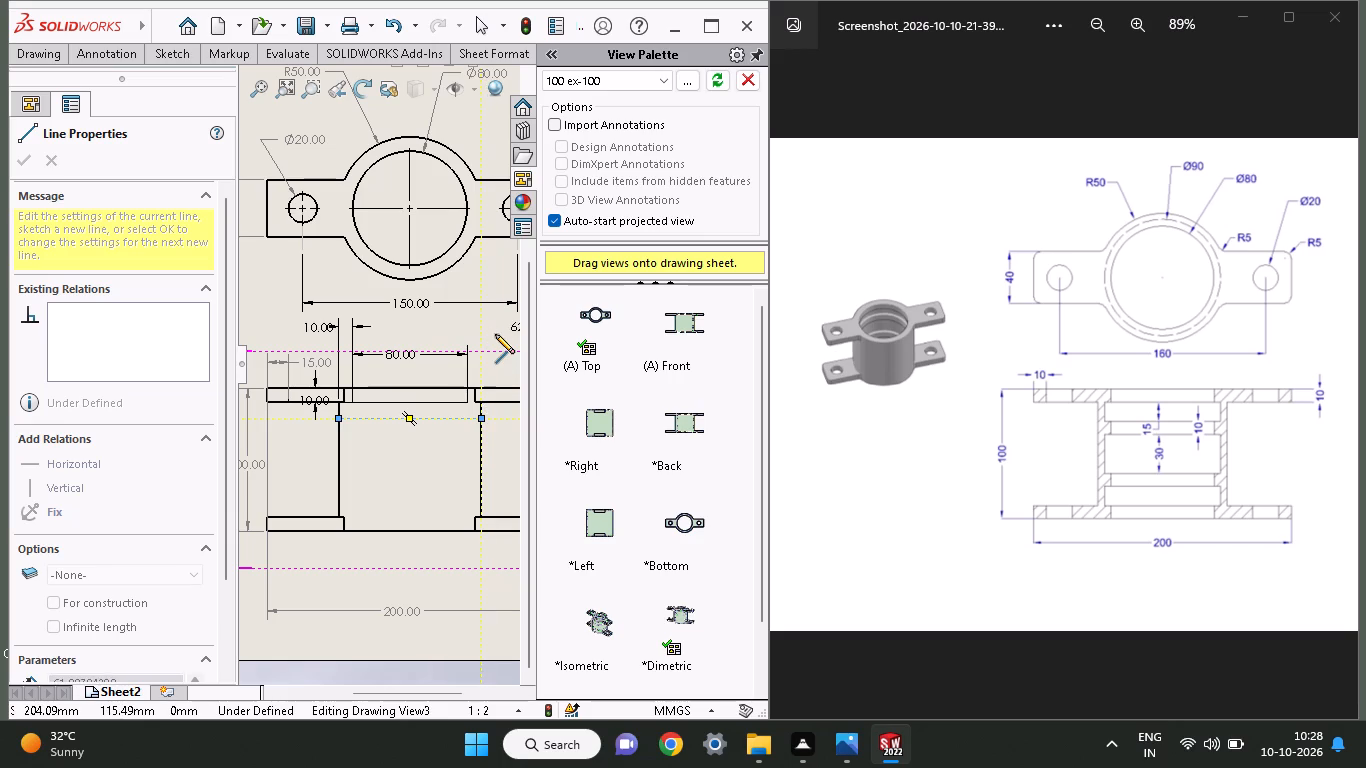
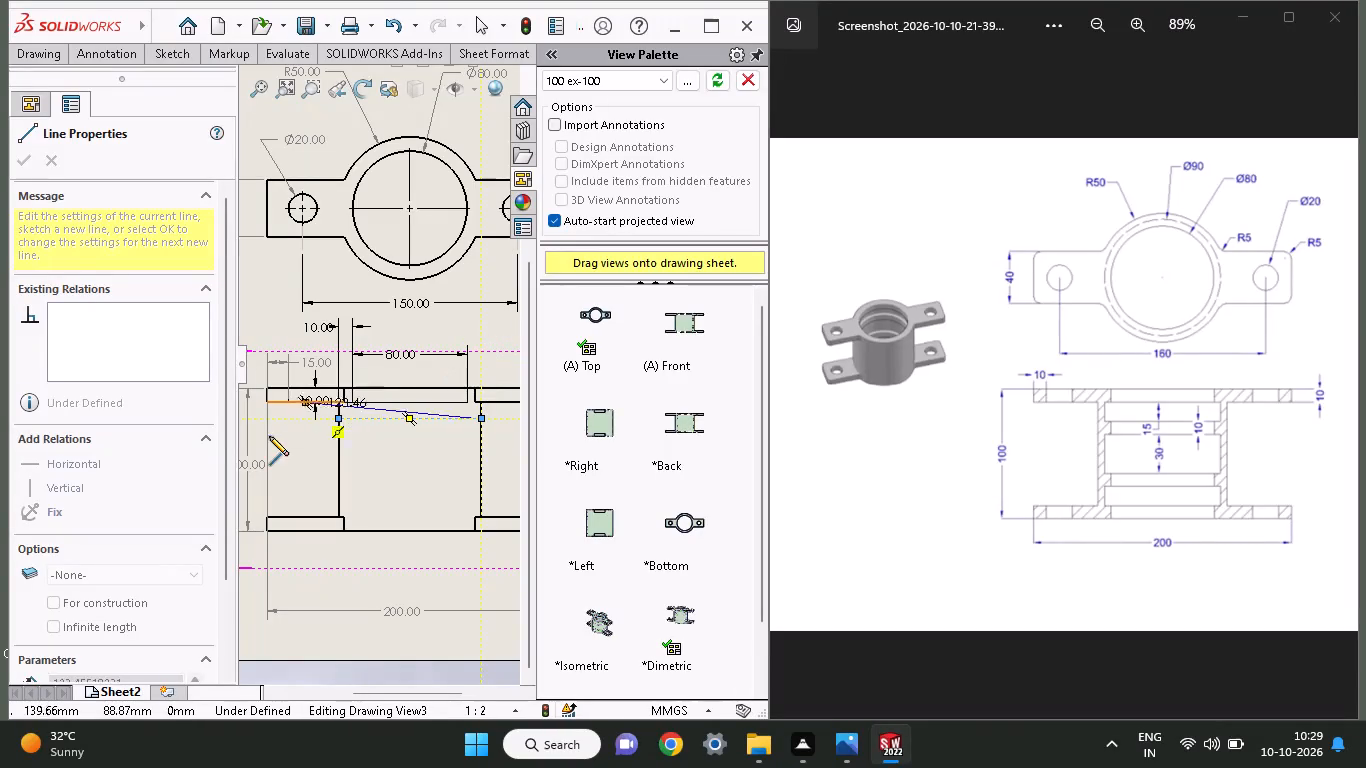
Dimension the horizontal line's right endpoint from the lower-right corner of the 80 mm wide flange detail in the front view as 15 mm.
right_click(455, 327)
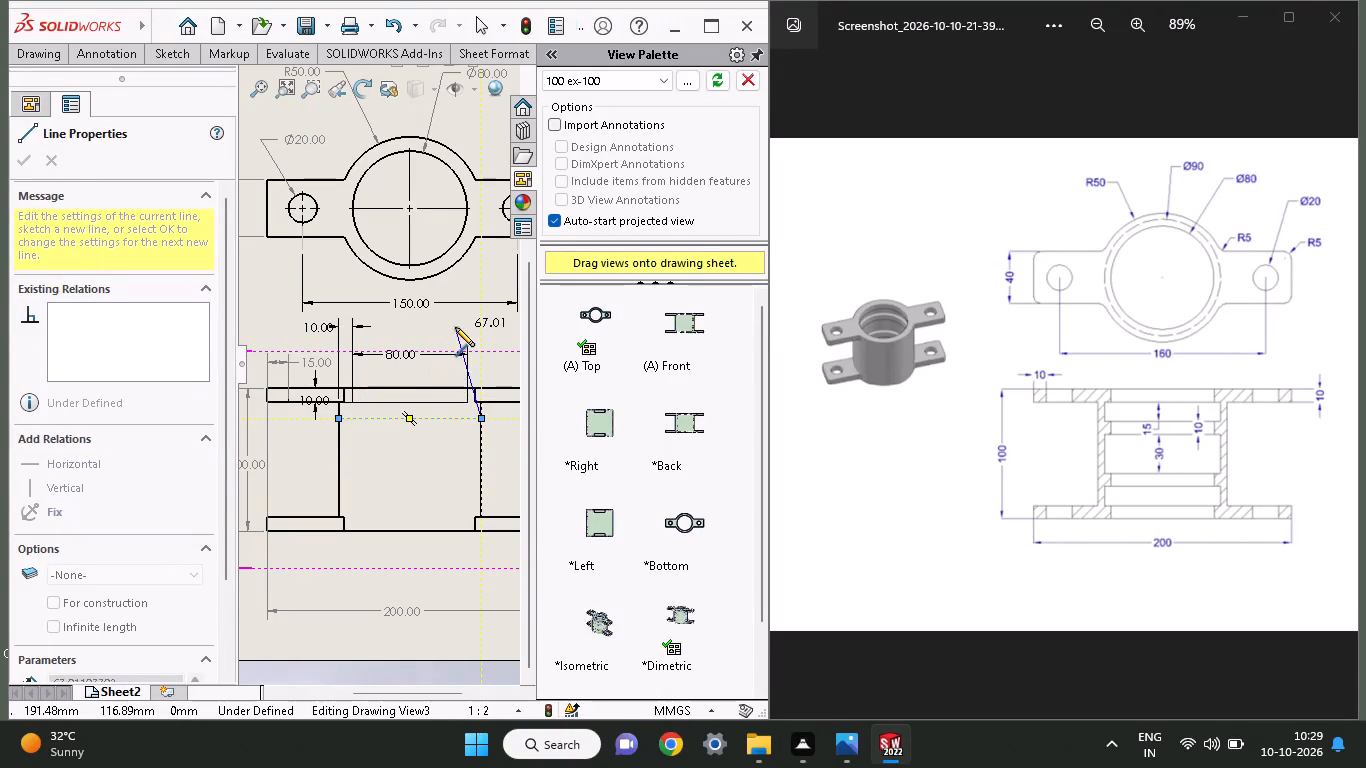
left_click(467, 336)
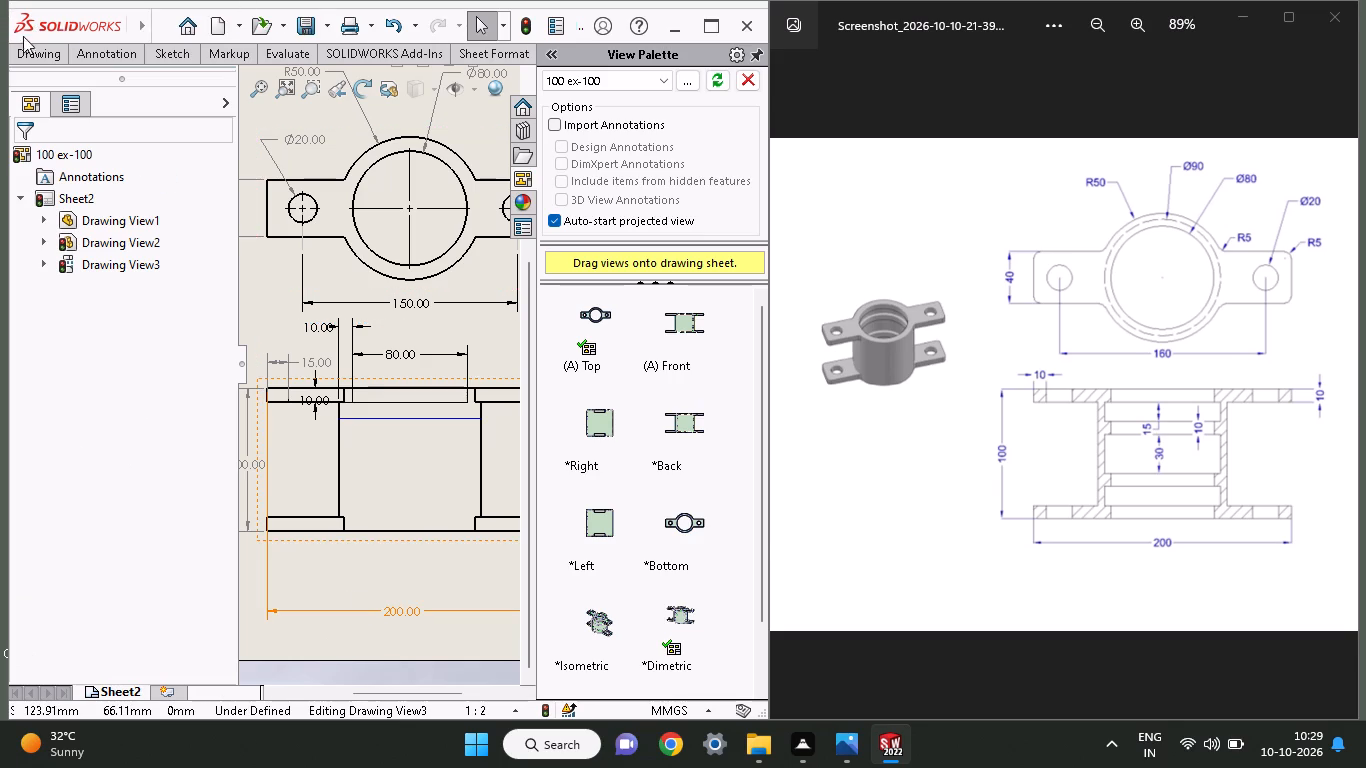
left_click(168, 48)
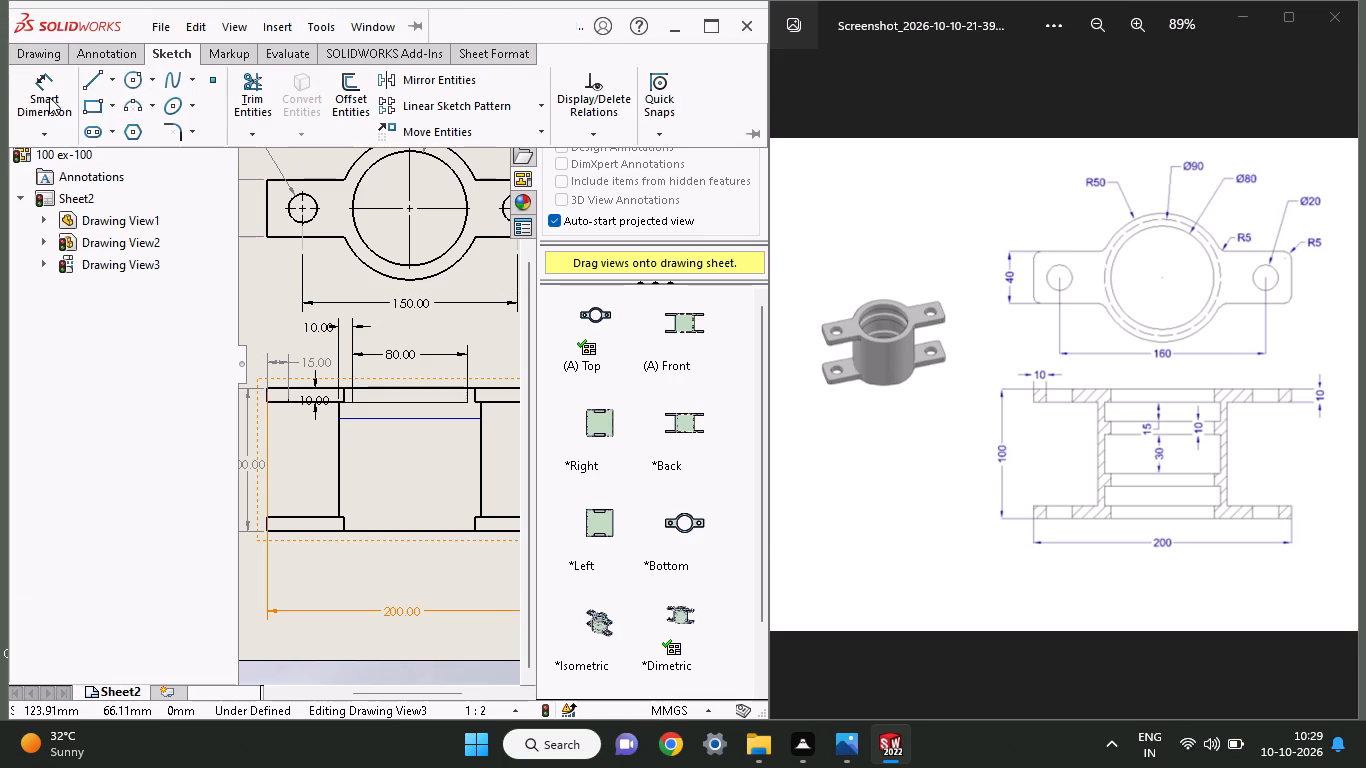
left_click(49, 97)
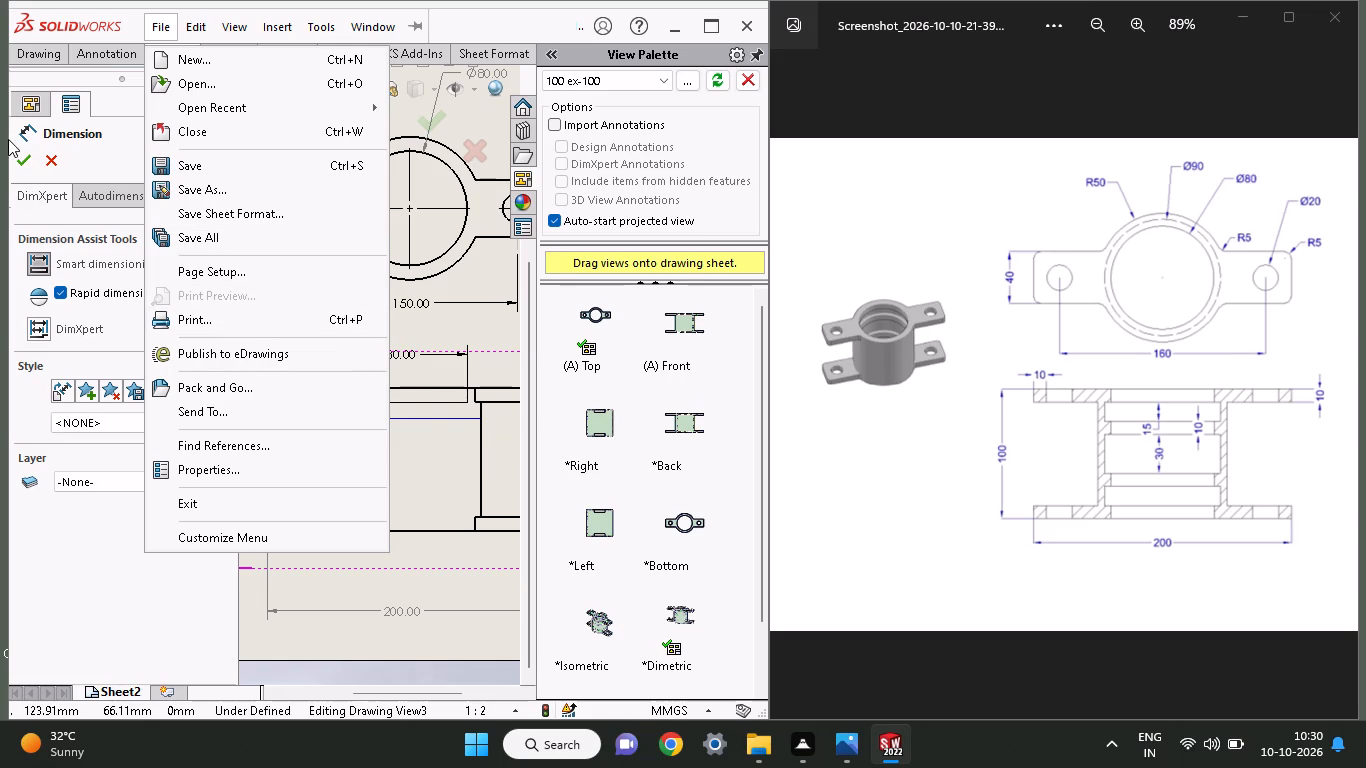
left_click(23, 164)
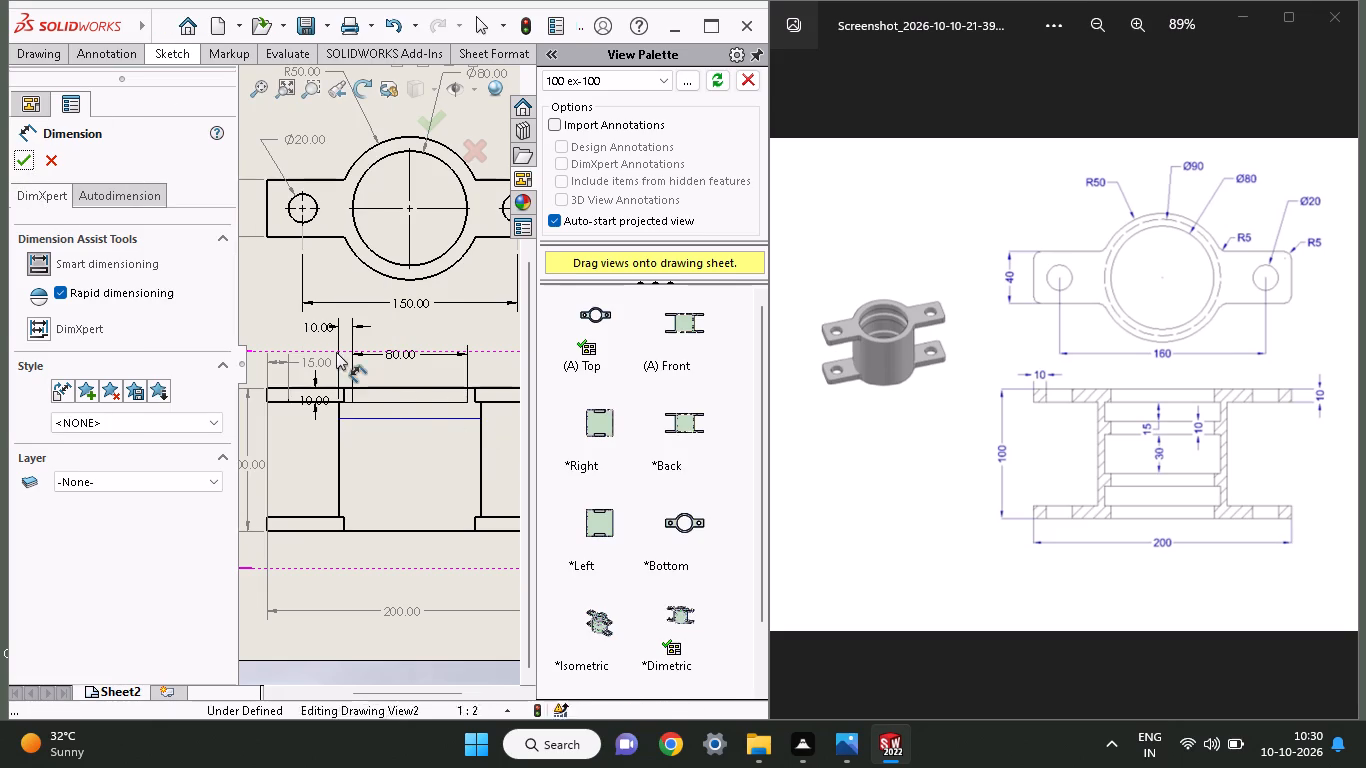
left_click(478, 419)
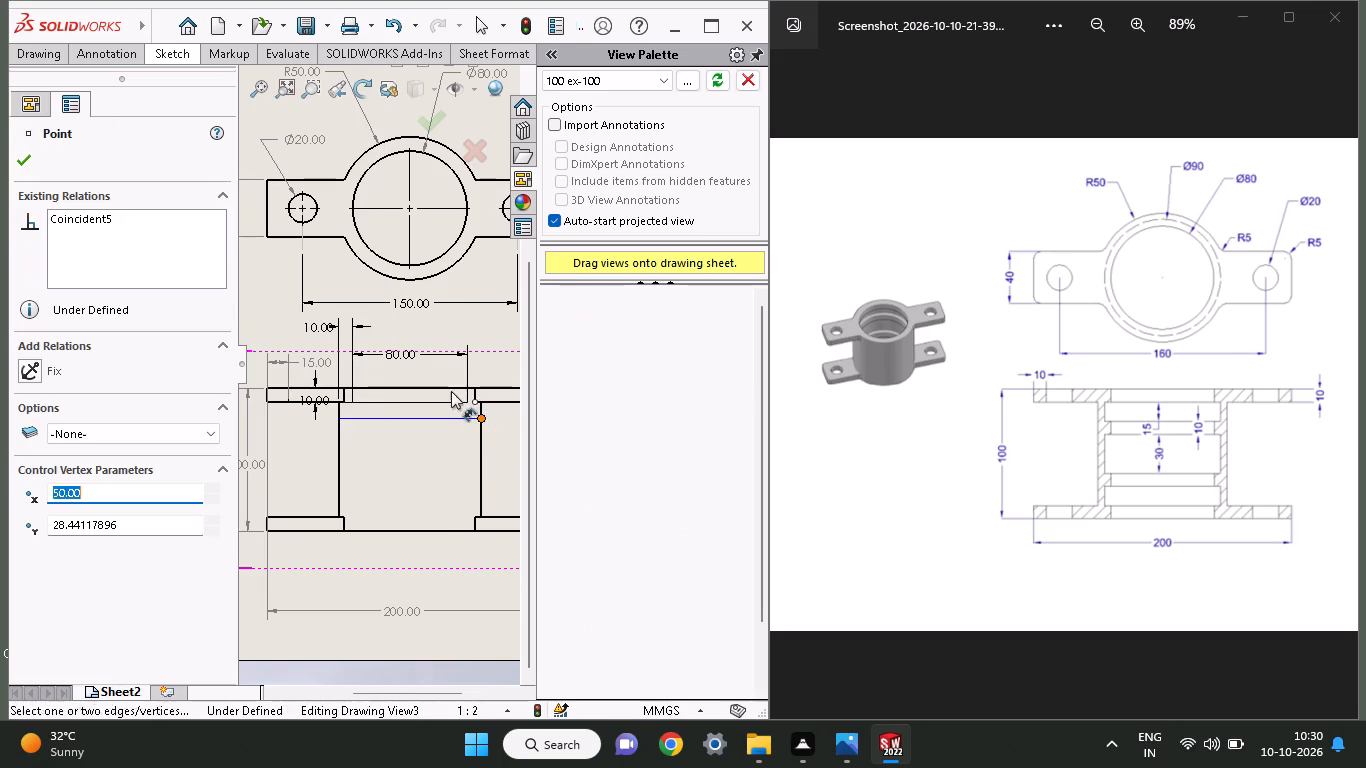
left_click(463, 403)
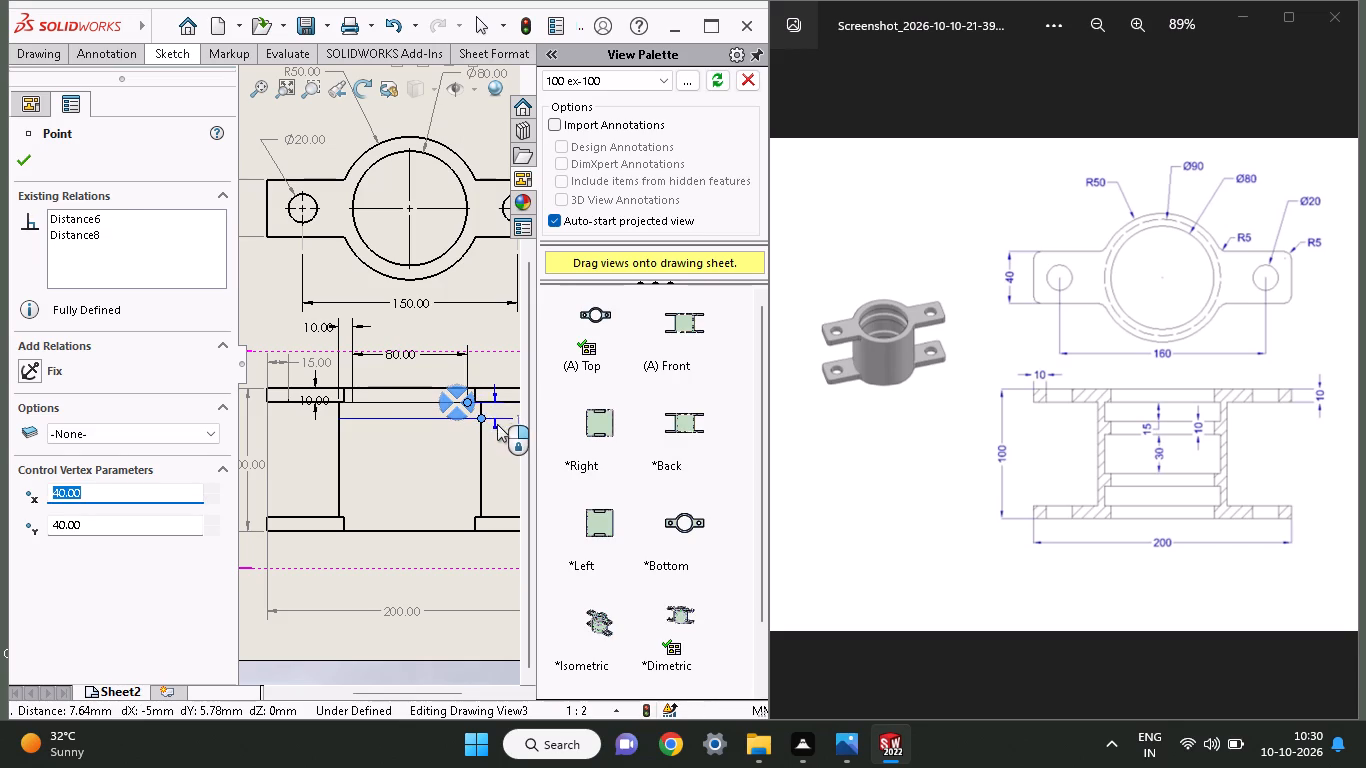
left_click(497, 424)
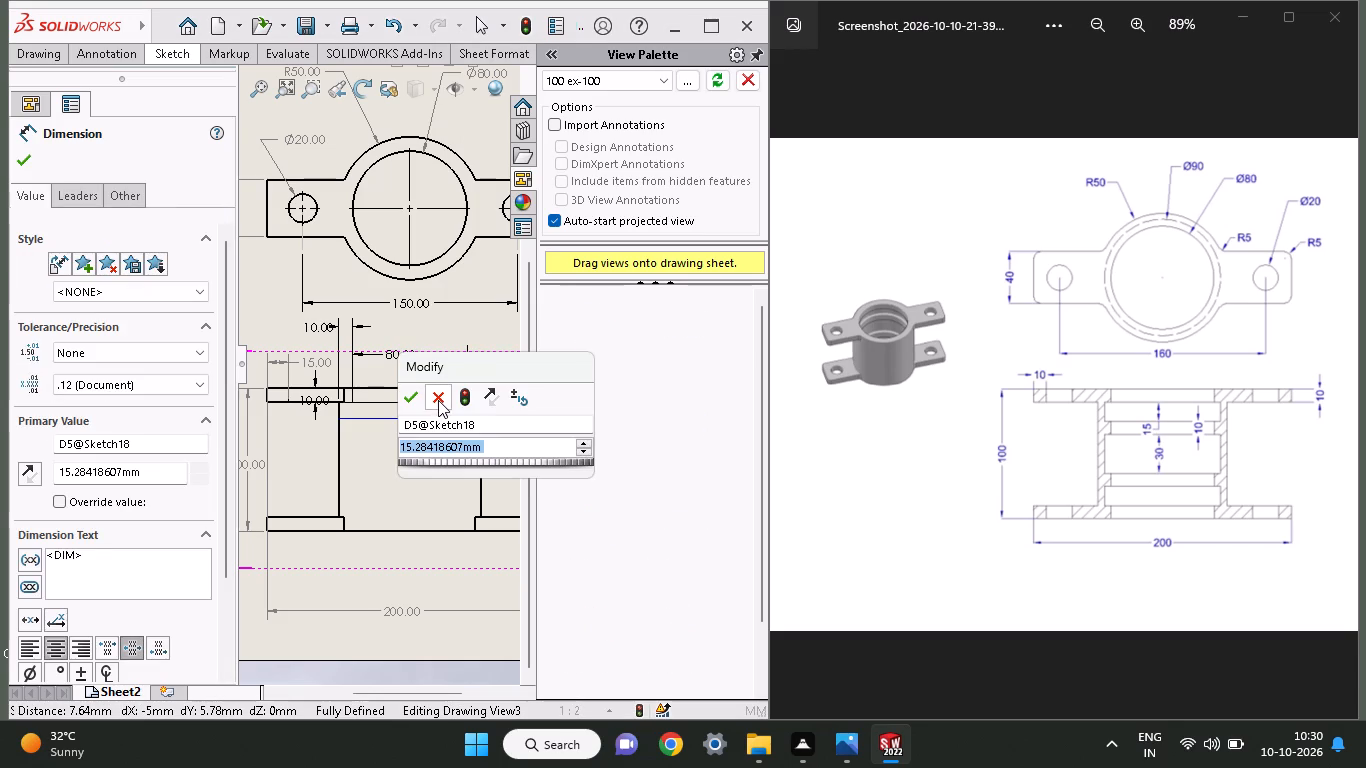
right_click_drag(253, 750, 197, 767)
left_click(203, 767)
right_click(197, 767)
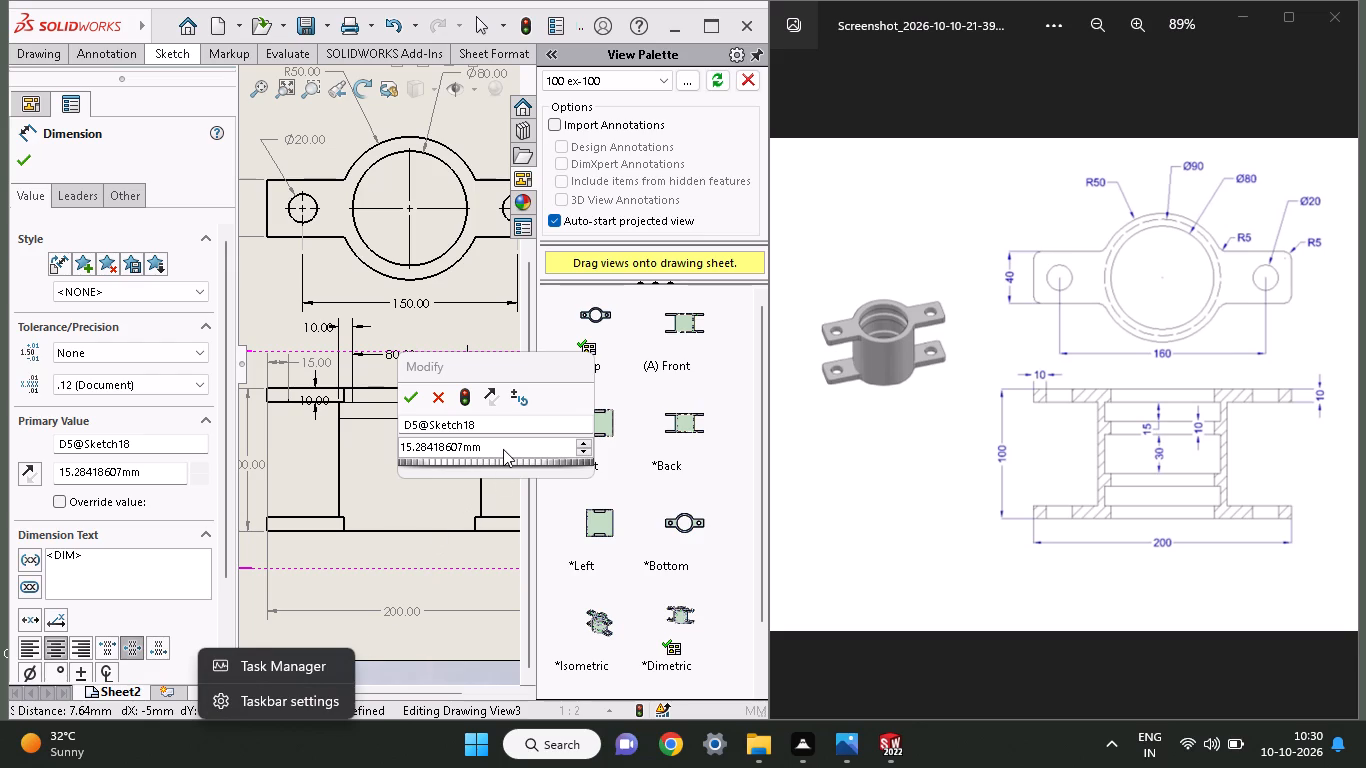
left_click_drag(503, 449, 387, 458)
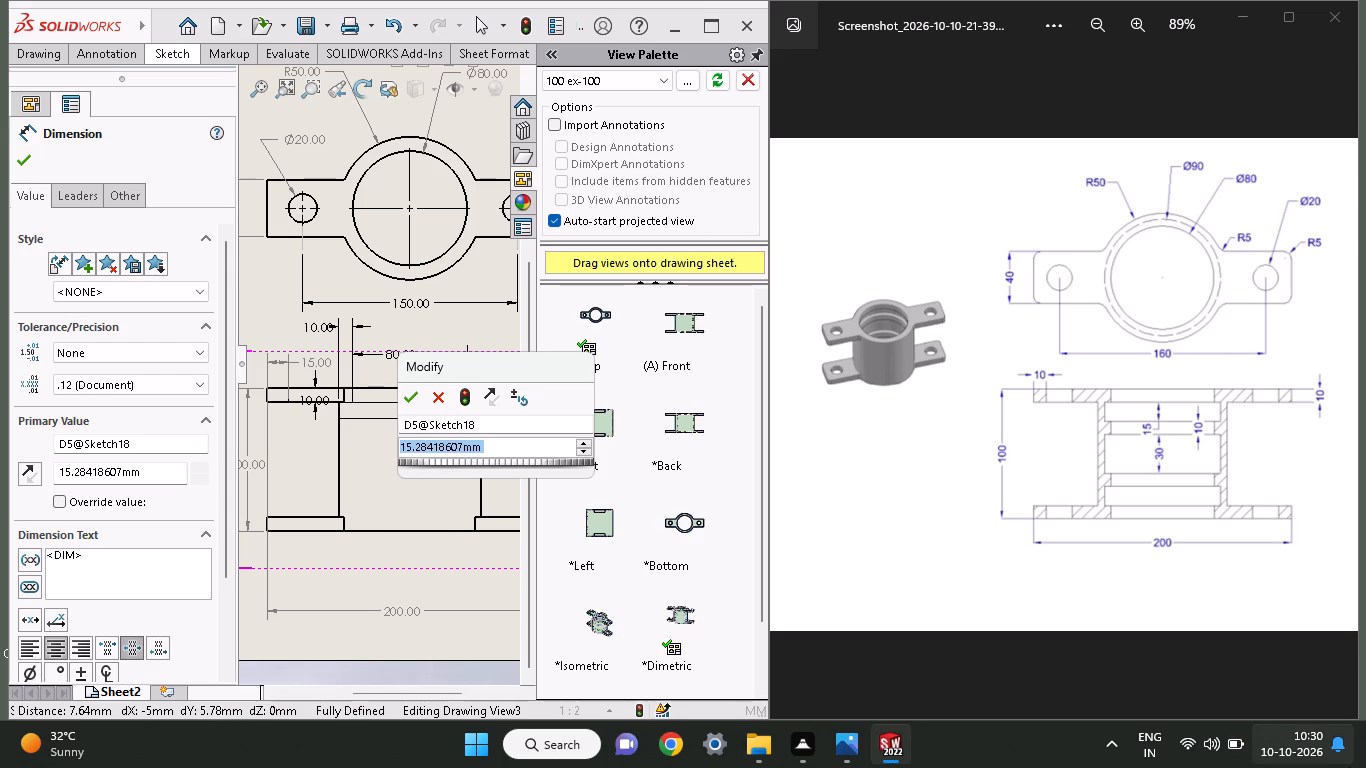
type("15")
key("Return")
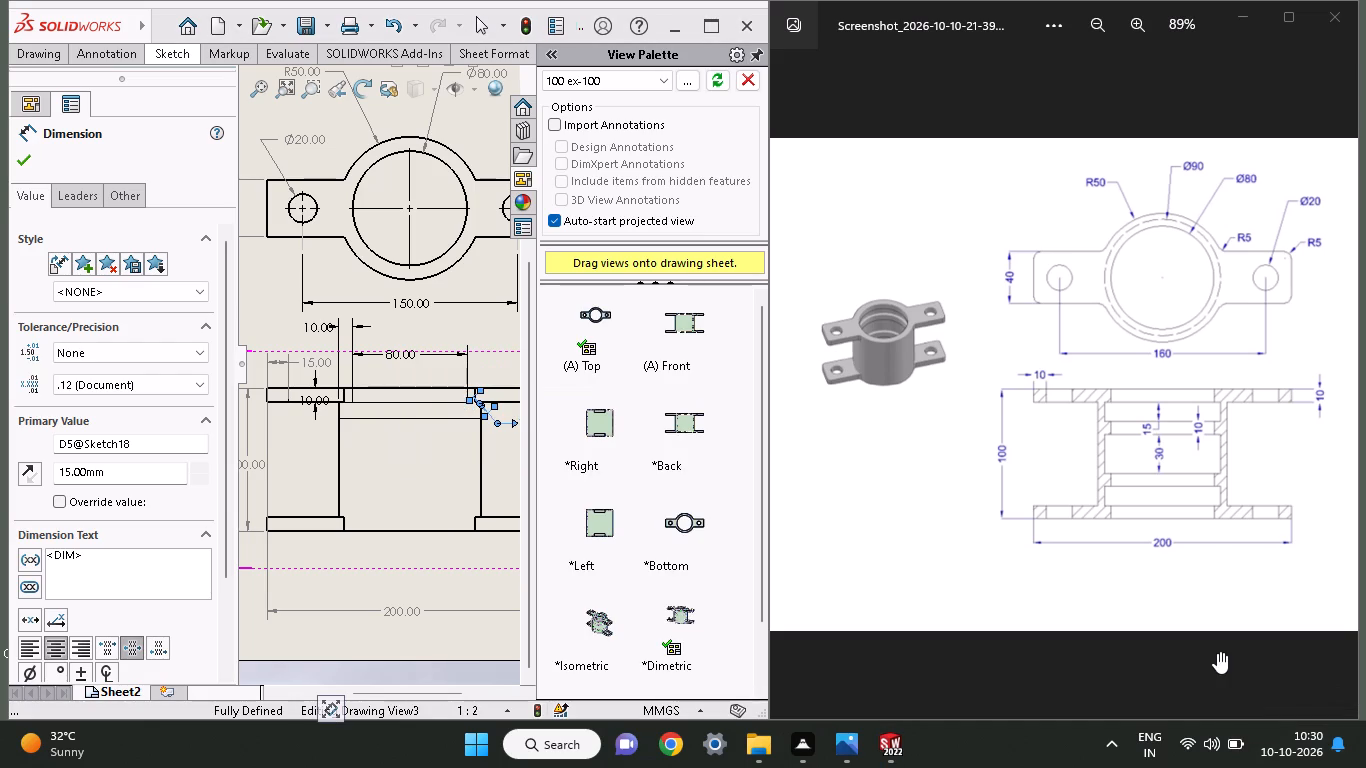
left_click(20, 151)
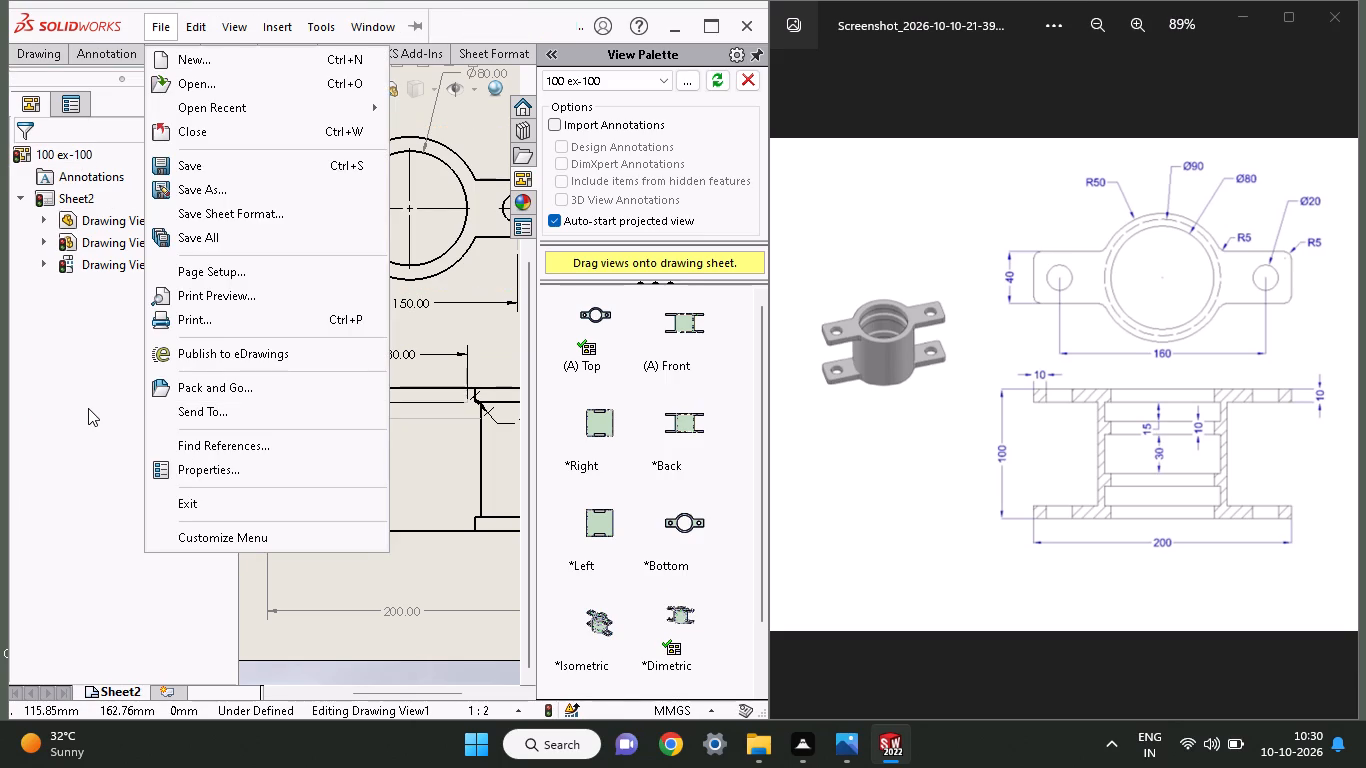
left_click(88, 408)
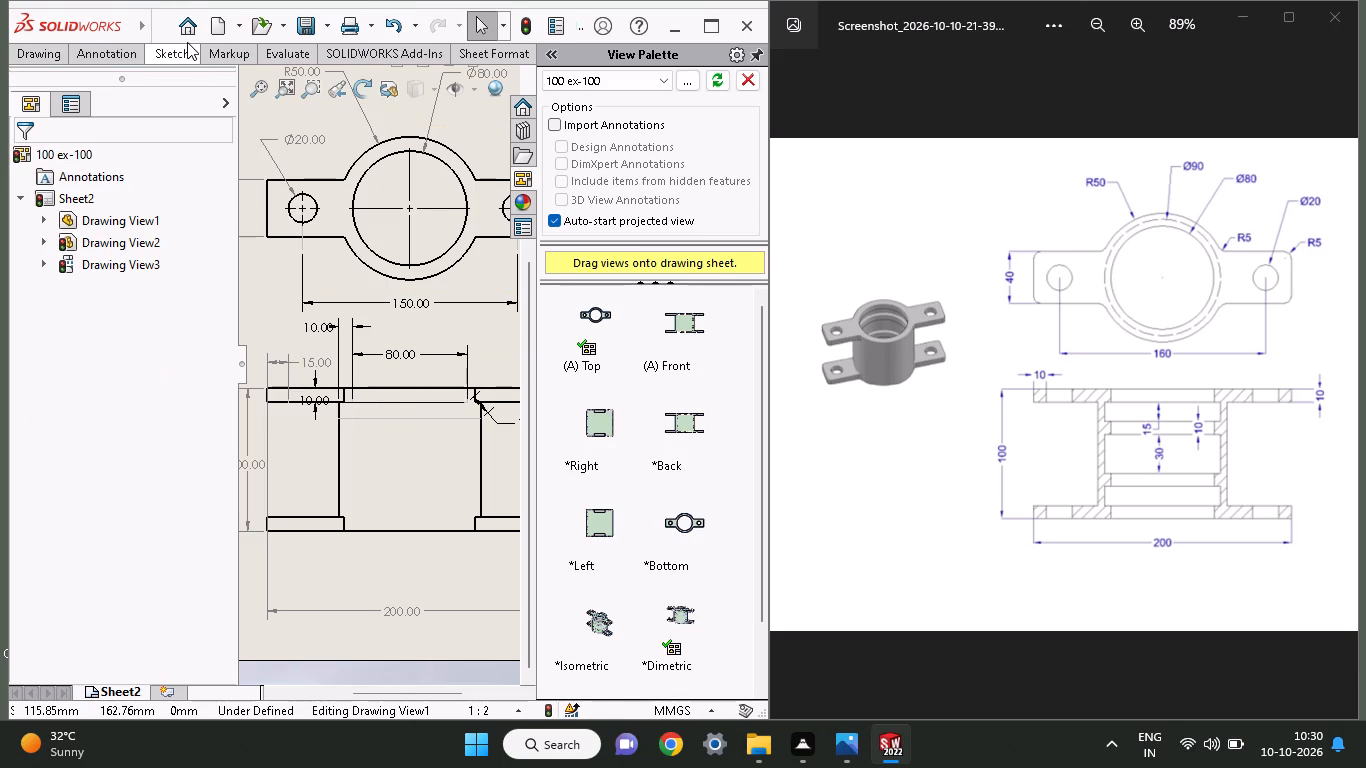
Sketch a second horizontal line between the cylinder's side edges in the front view, about 12 mm below the first line.
left_click(187, 42)
left_click(176, 51)
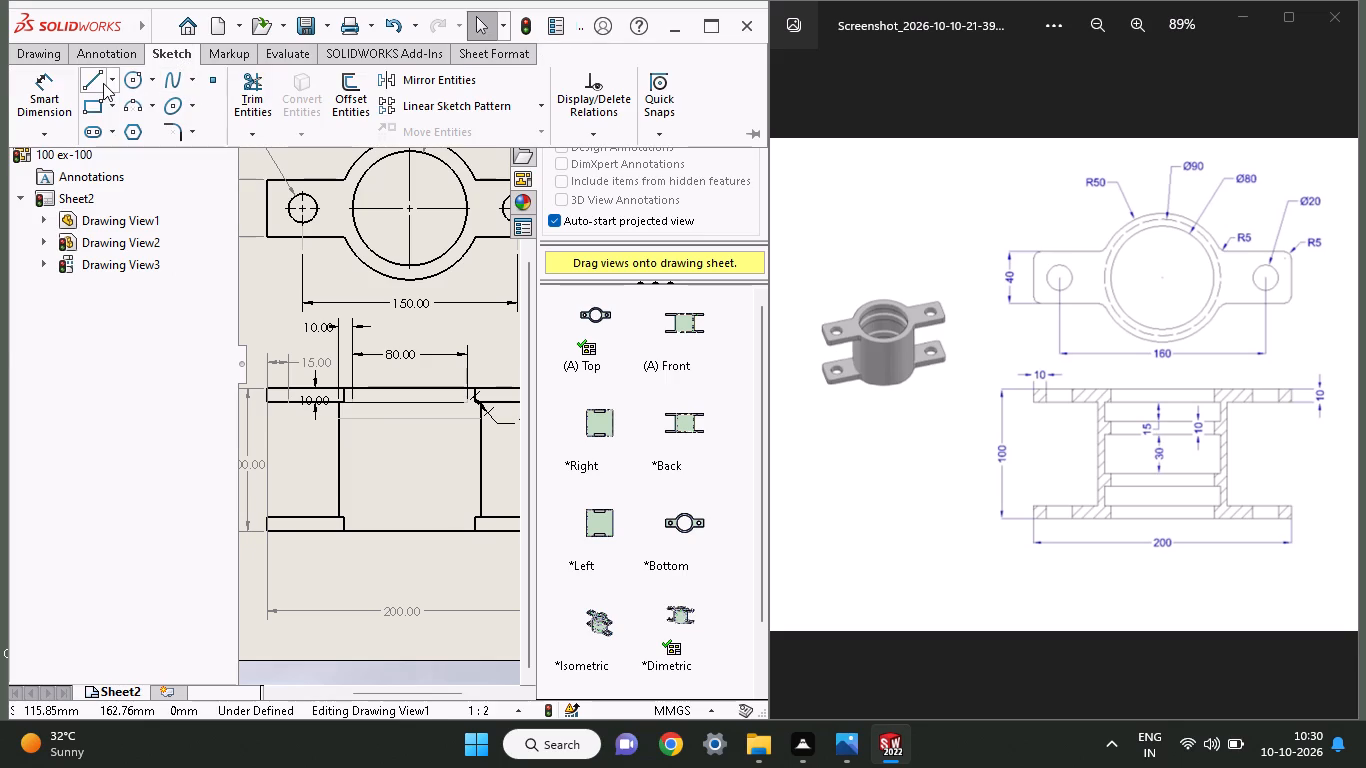
left_click(103, 83)
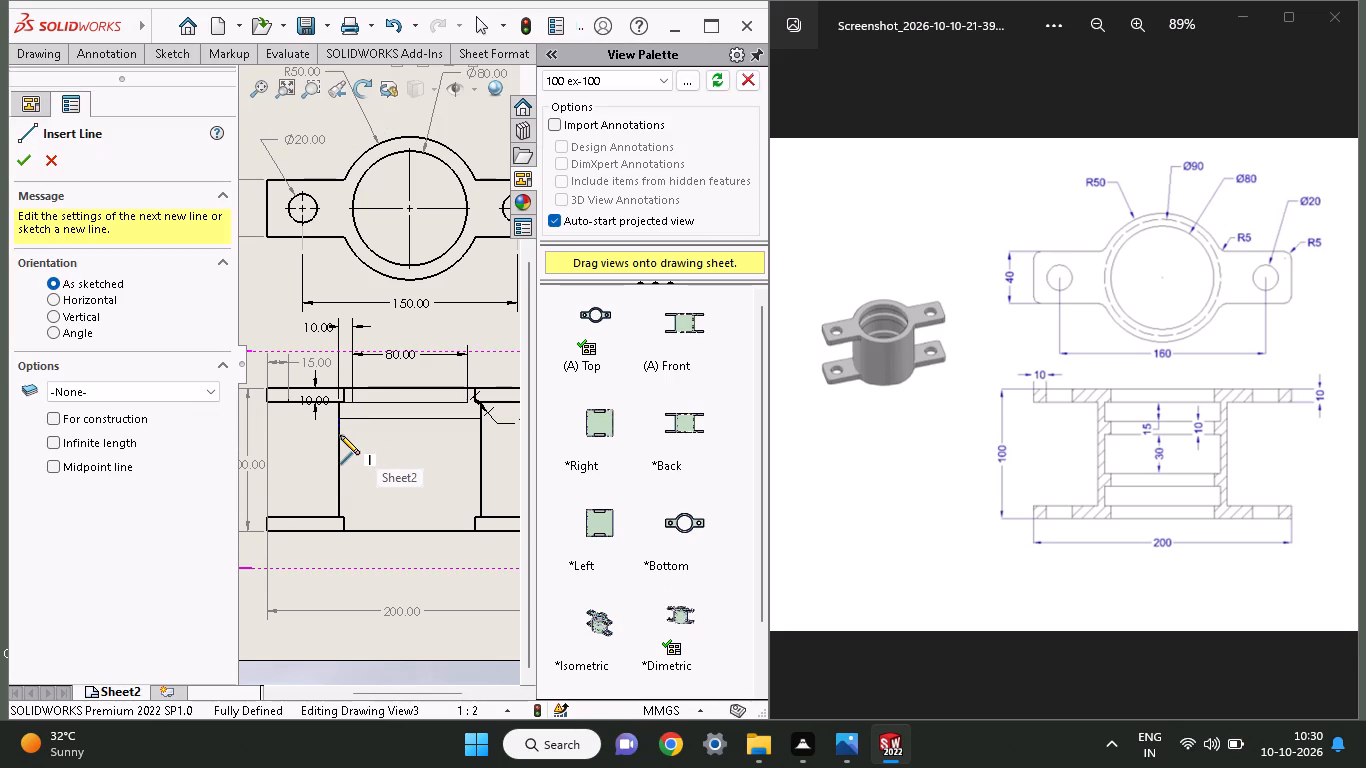
left_click(340, 435)
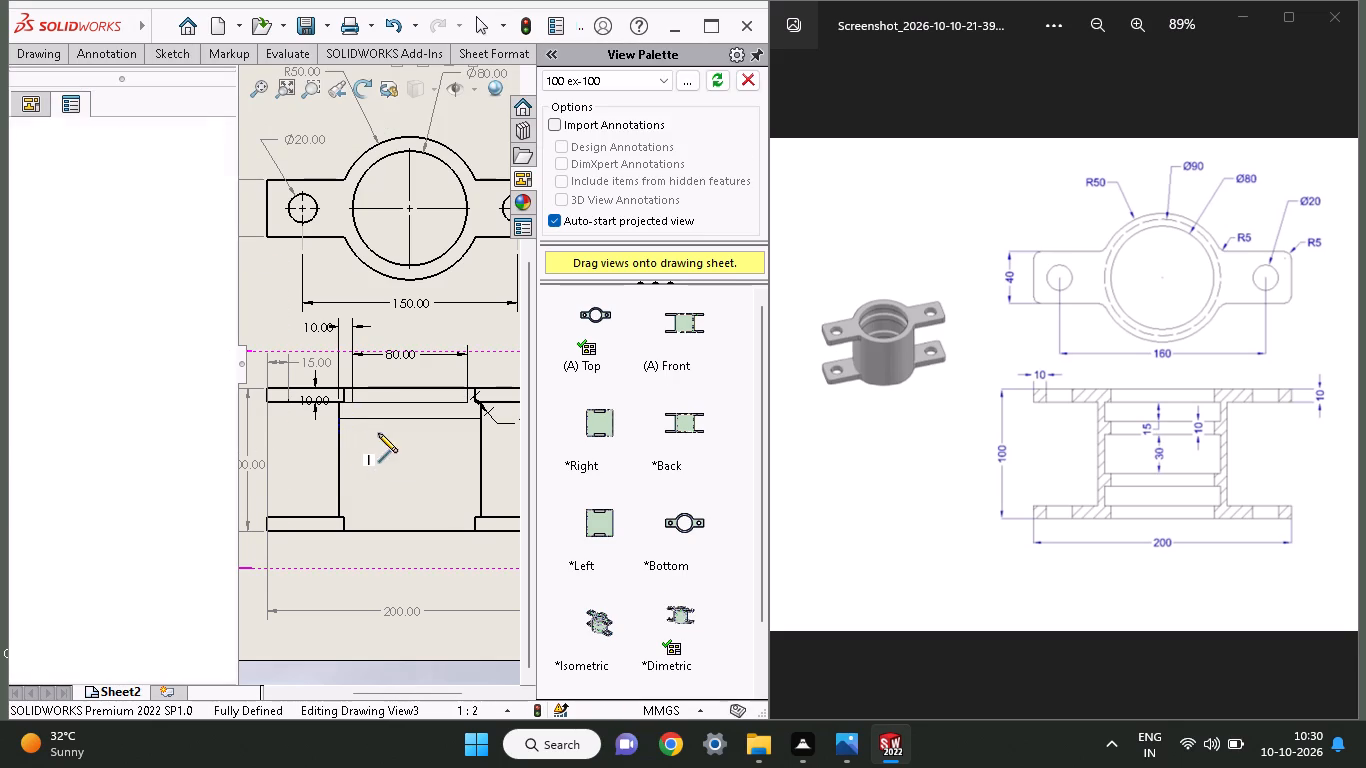
left_click(480, 436)
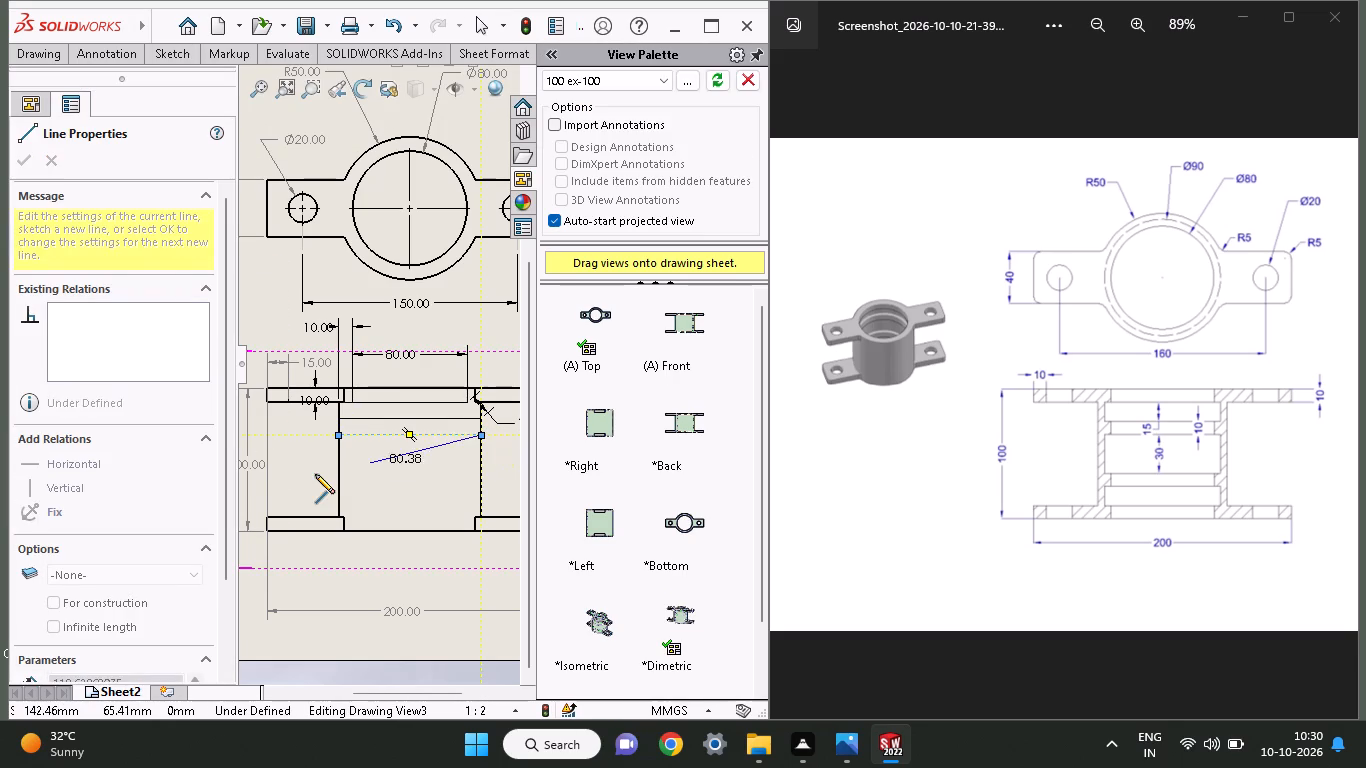
right_click(294, 447)
left_click(330, 454)
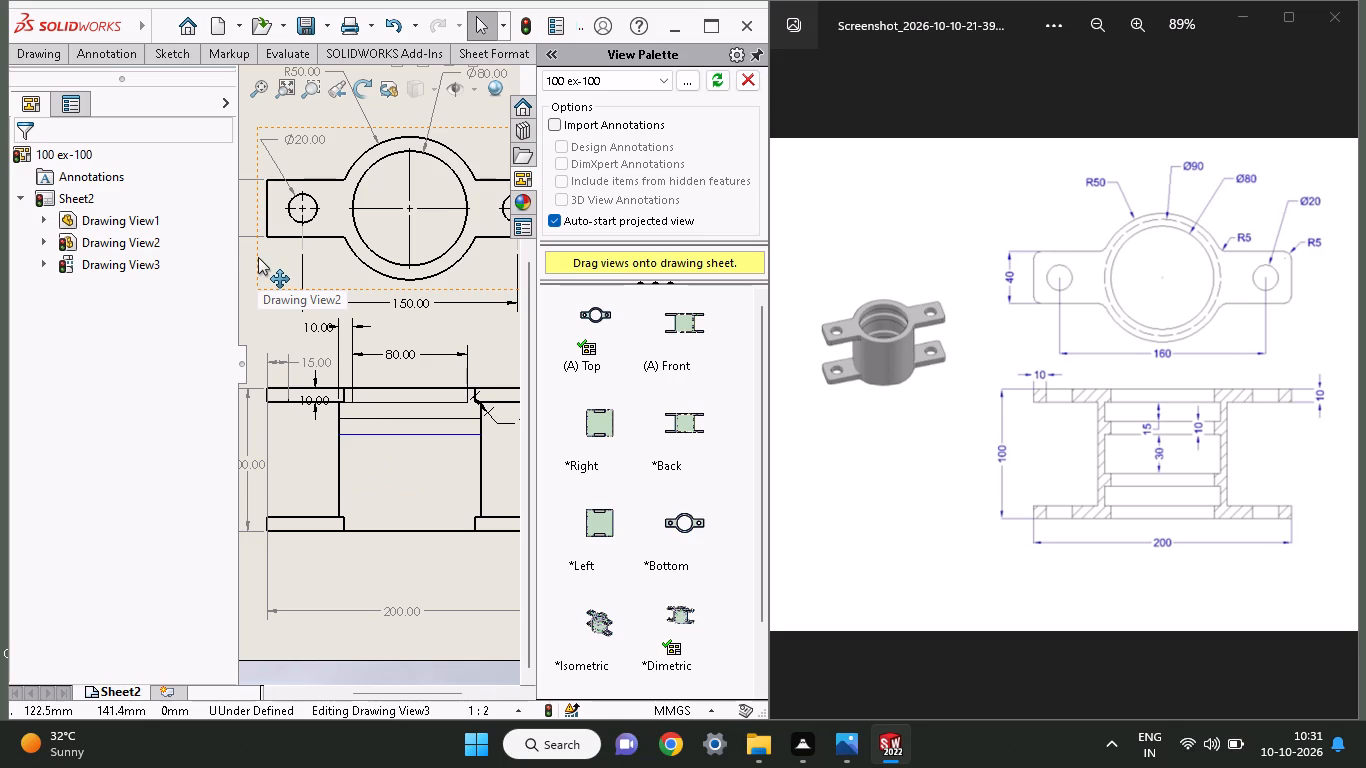
Dimension the spacing between the left endpoints of the two horizontal lines in the front view as 10 mm.
left_click(195, 62)
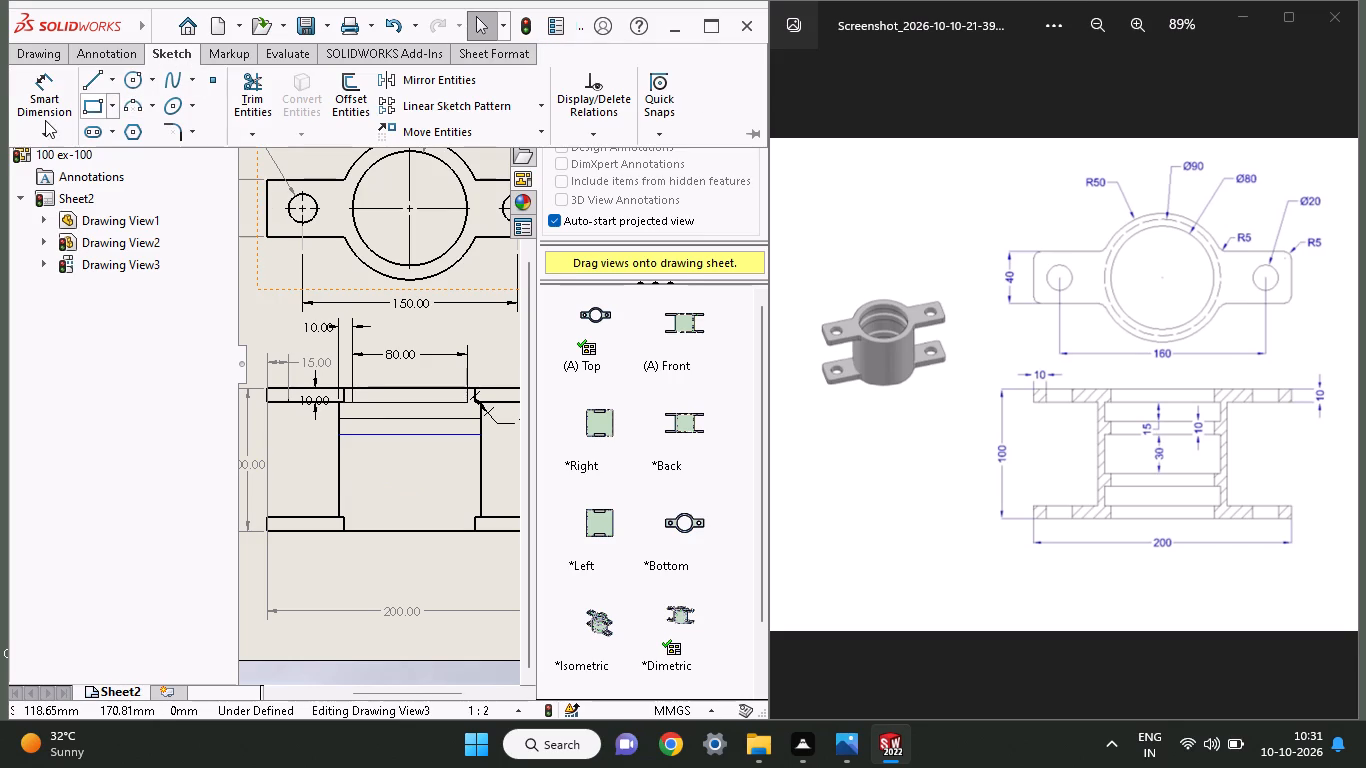
left_click(47, 85)
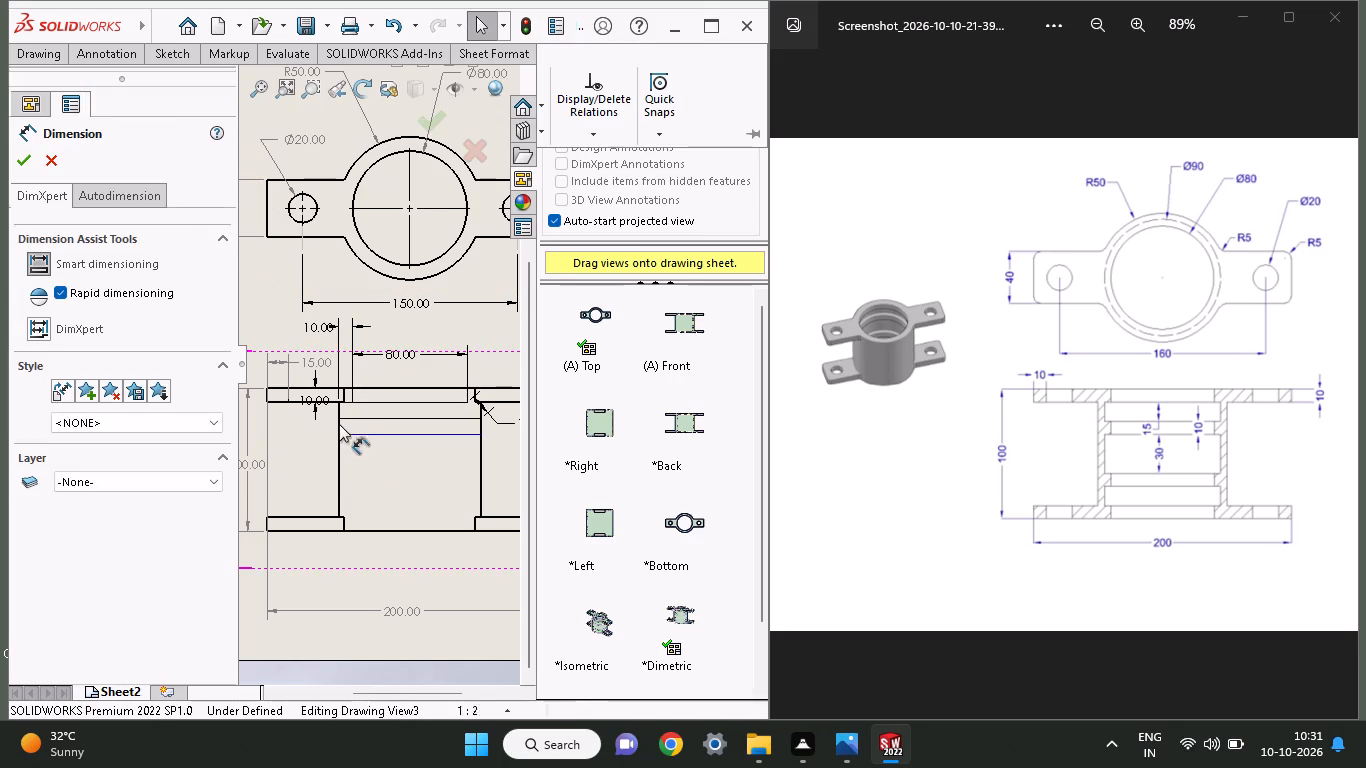
left_click(339, 436)
left_click(339, 420)
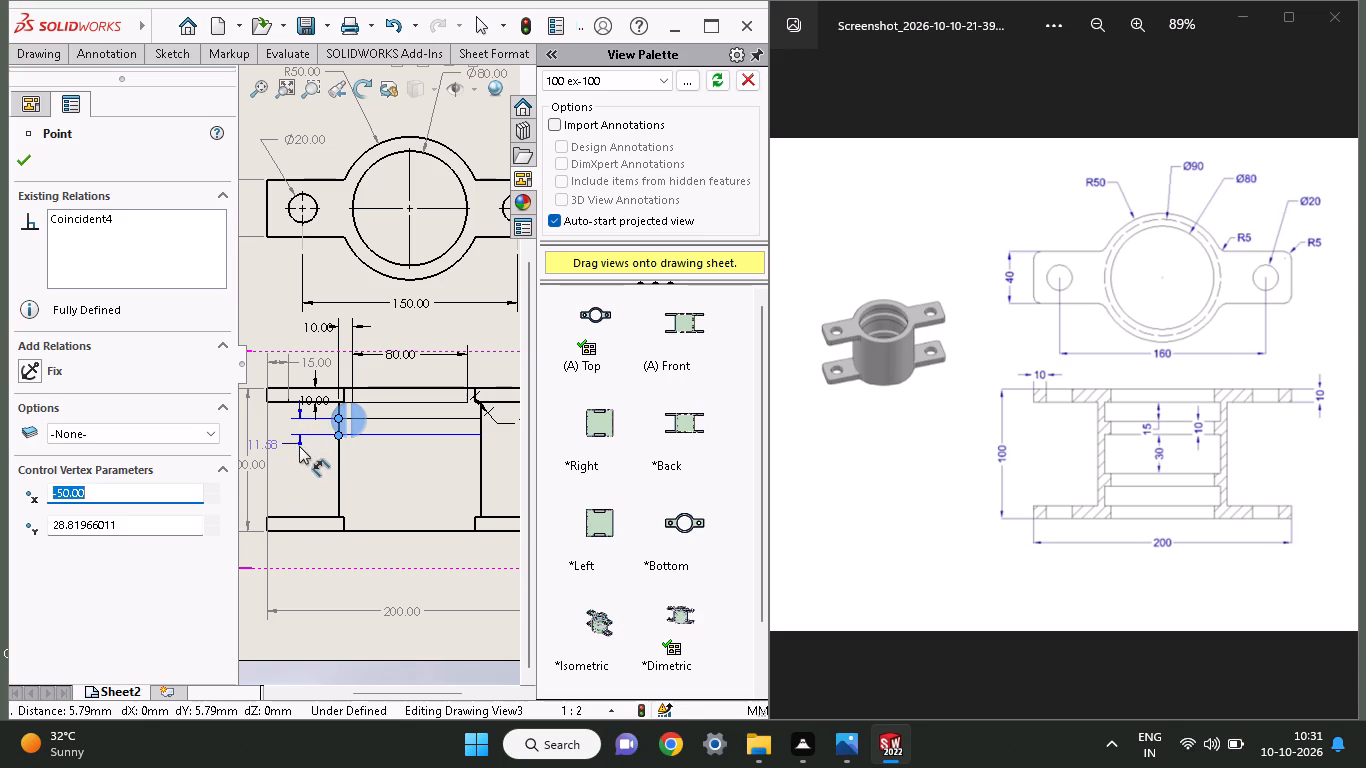
left_click(299, 446)
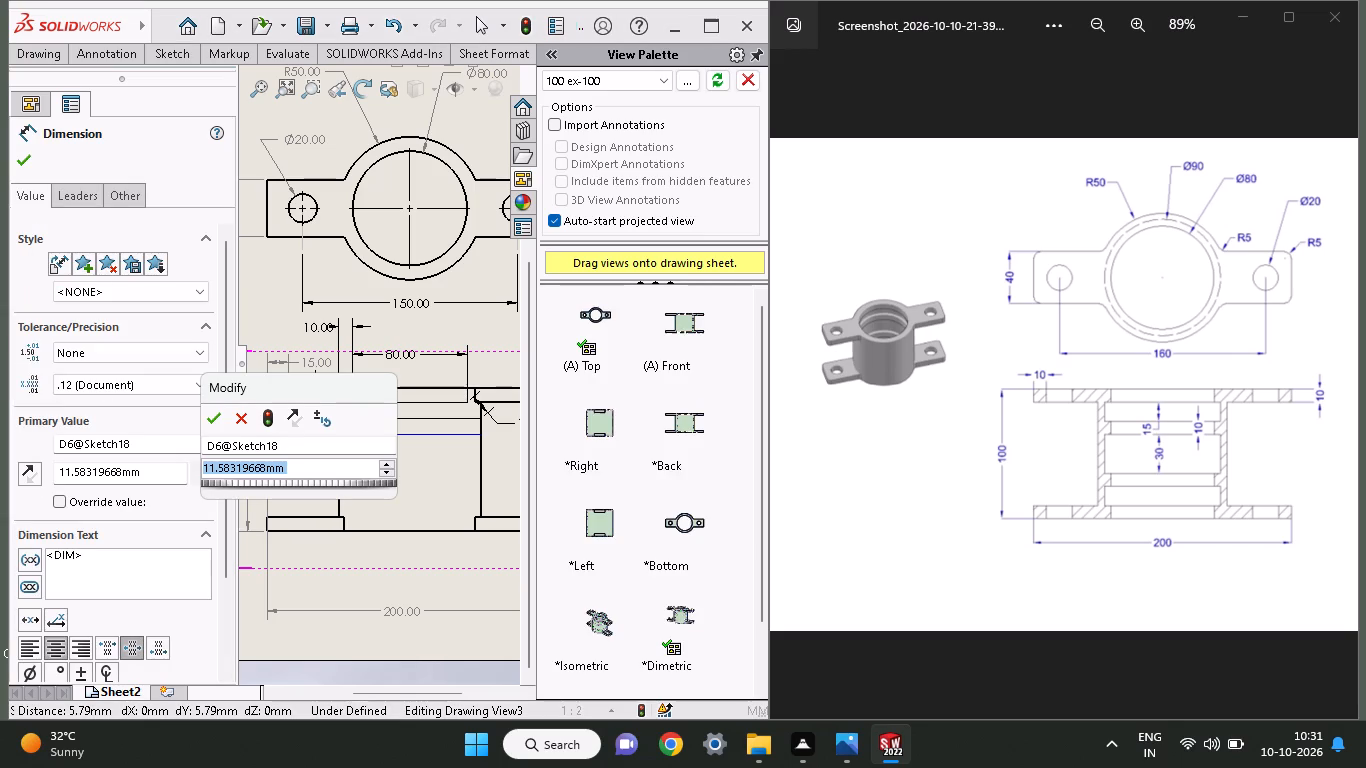
type("10")
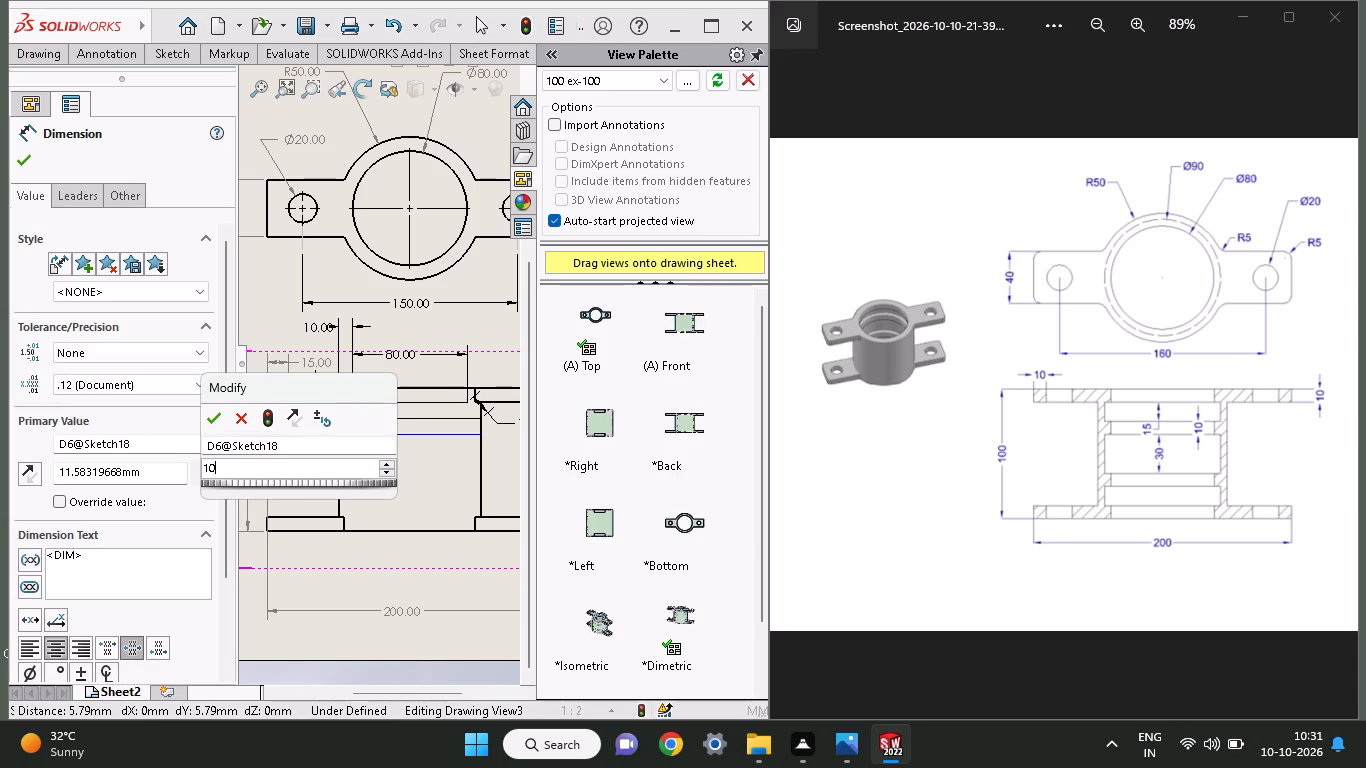
key("Return")
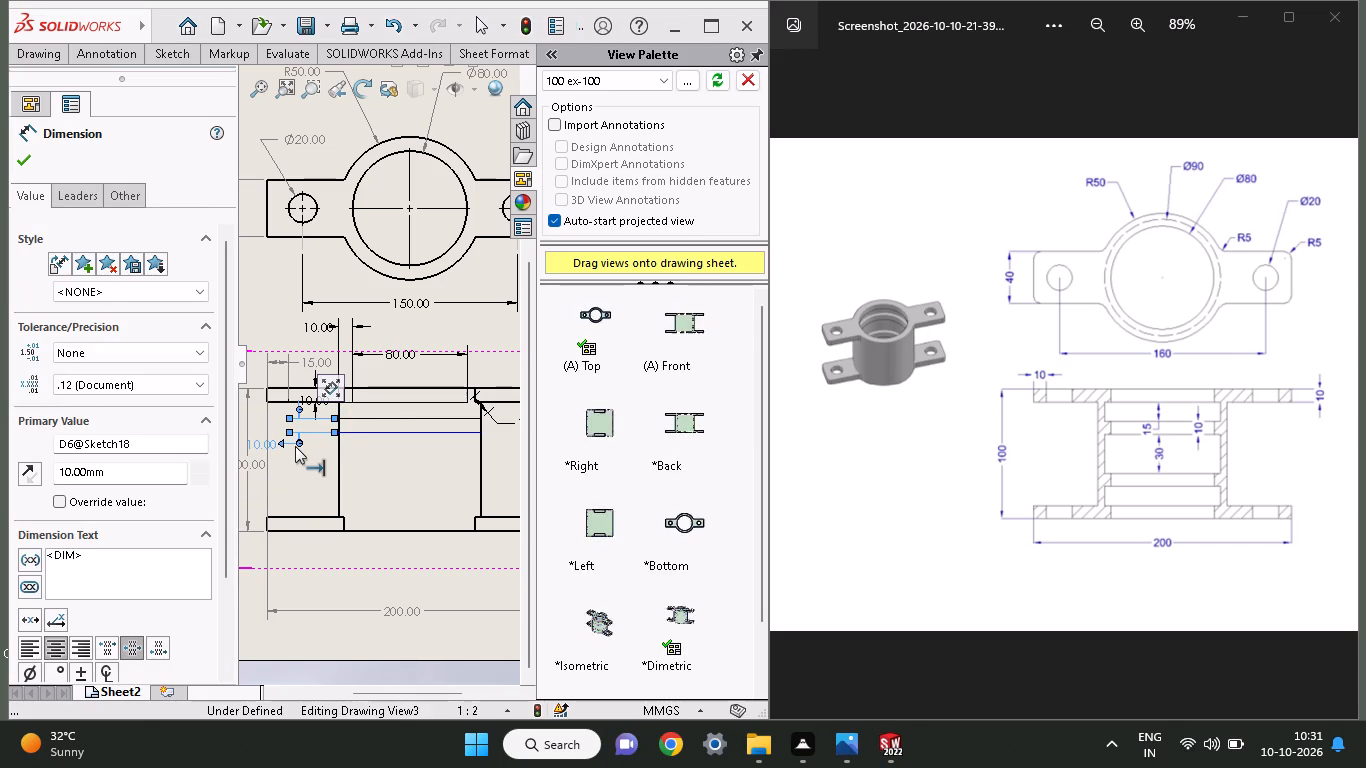
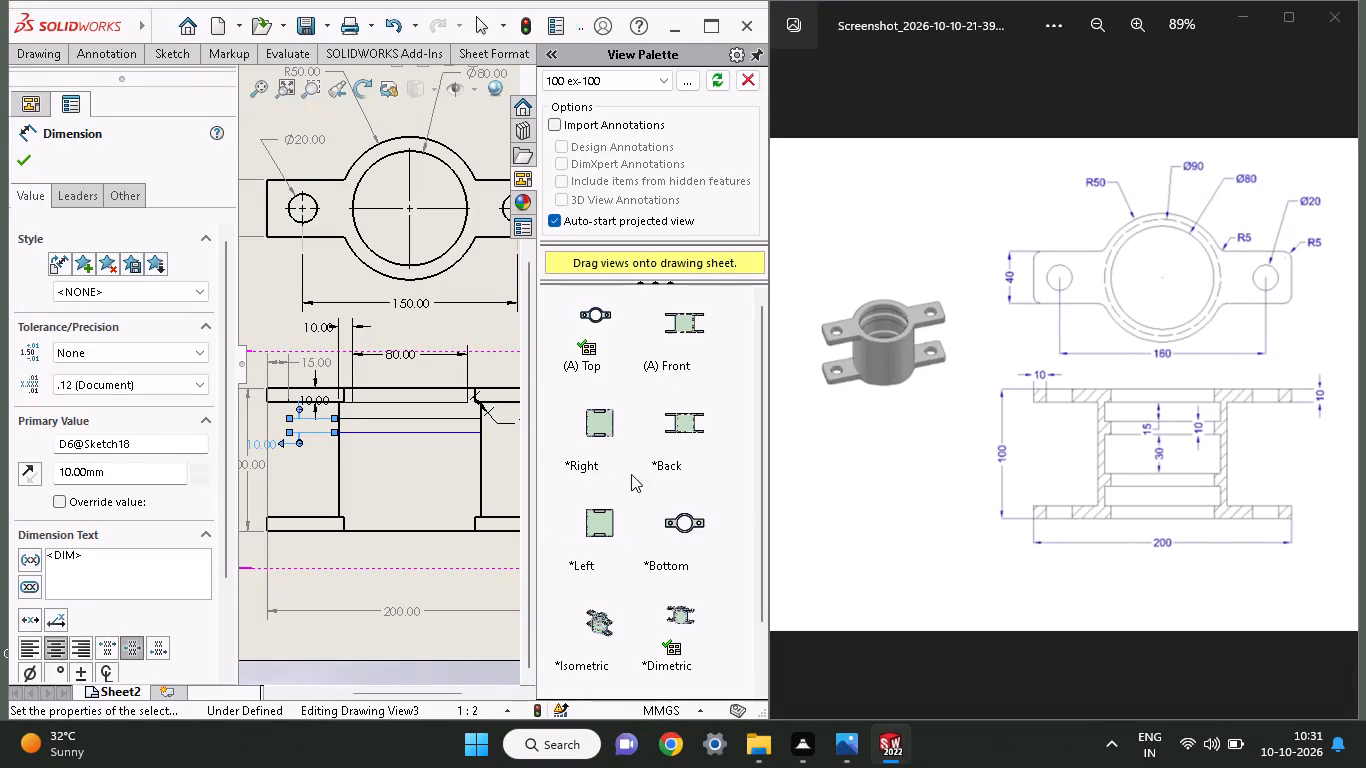
Sketch a third horizontal line between the cylinder's side edges in the front view, about 9 mm below the second line.
left_click(170, 49)
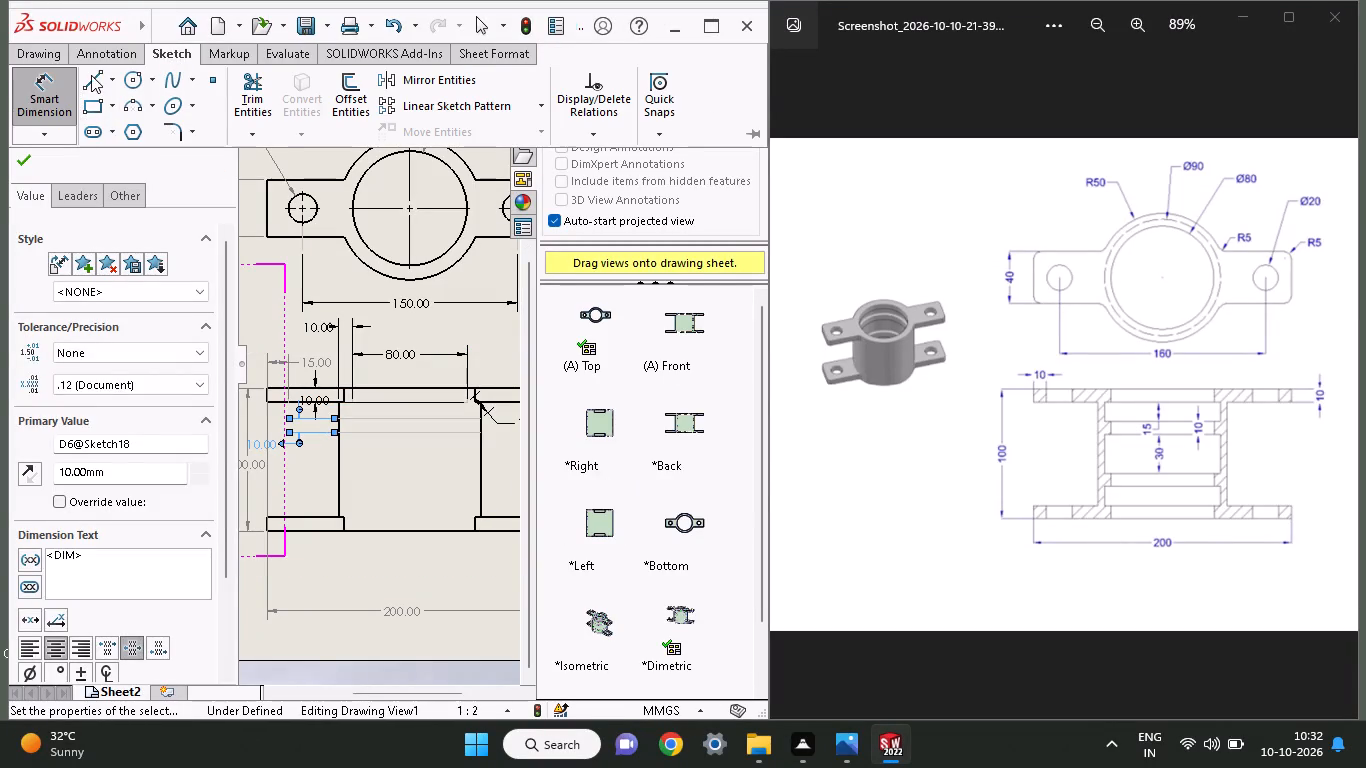
left_click(93, 74)
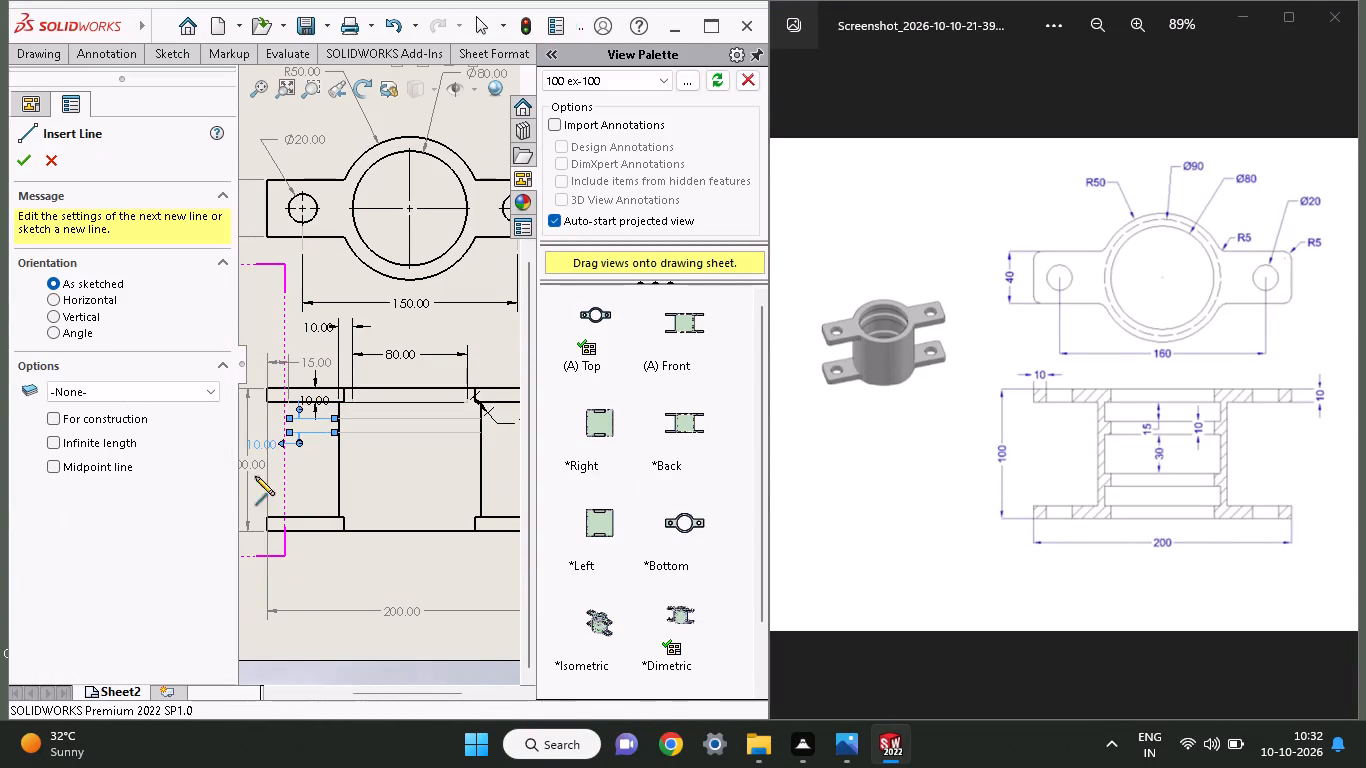
left_click(337, 446)
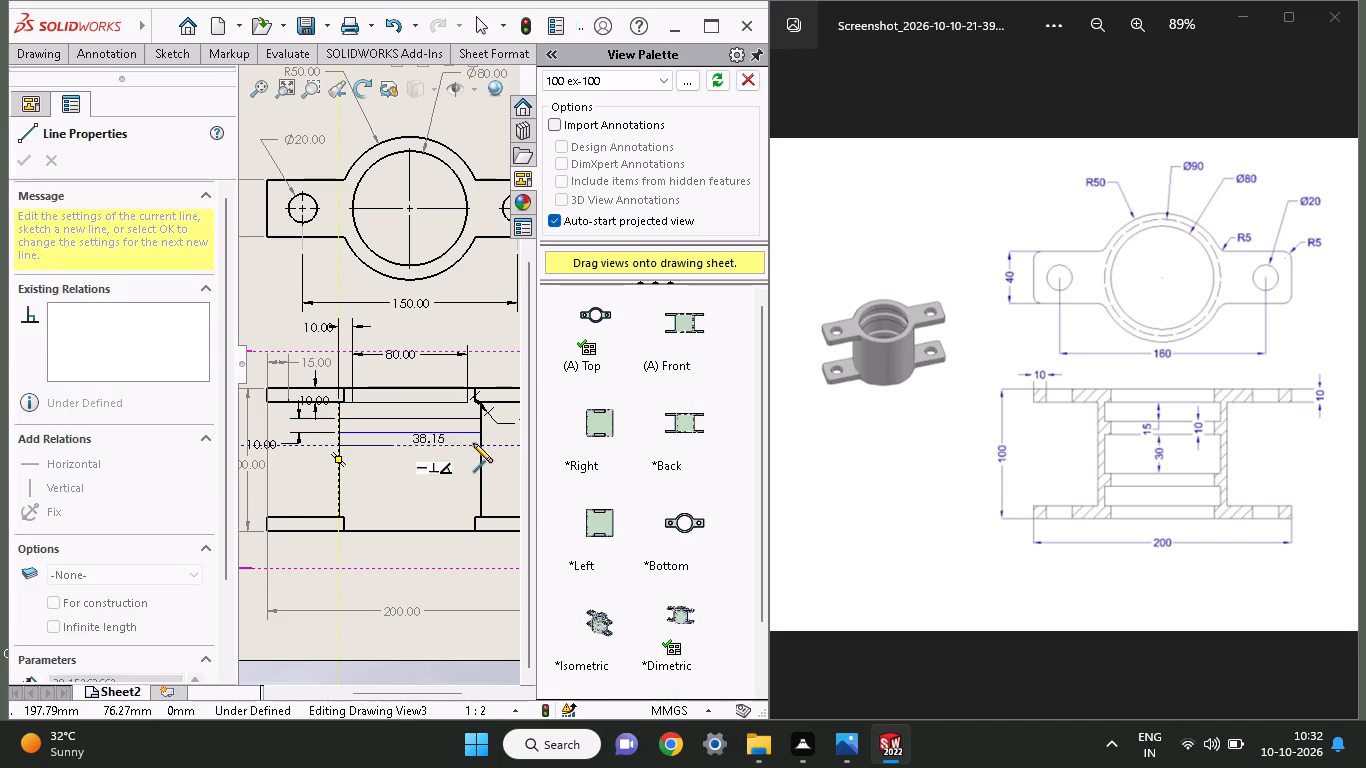
left_click(478, 443)
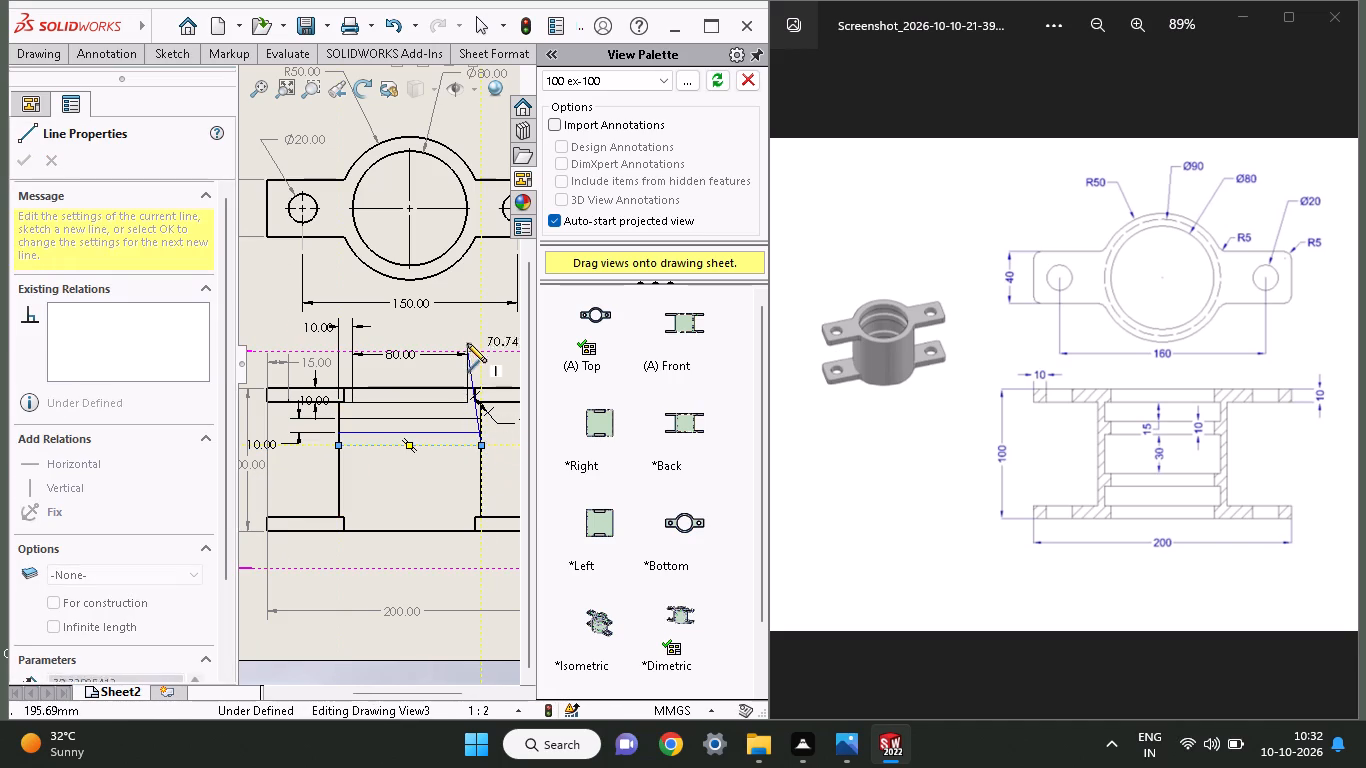
right_click(466, 323)
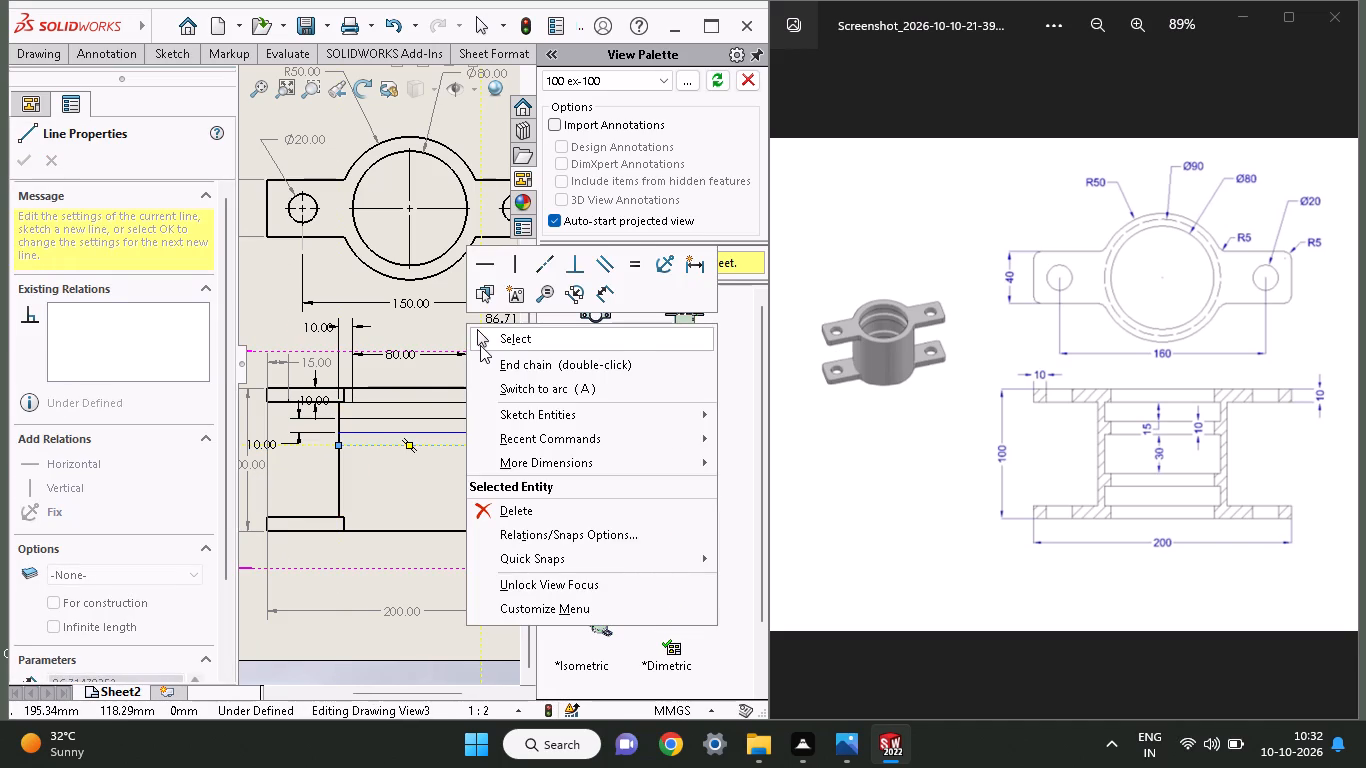
left_click(480, 345)
Dimension the spacing between the left endpoints of the second and third horizontal lines in the front view as 30 mm.
left_click(188, 46)
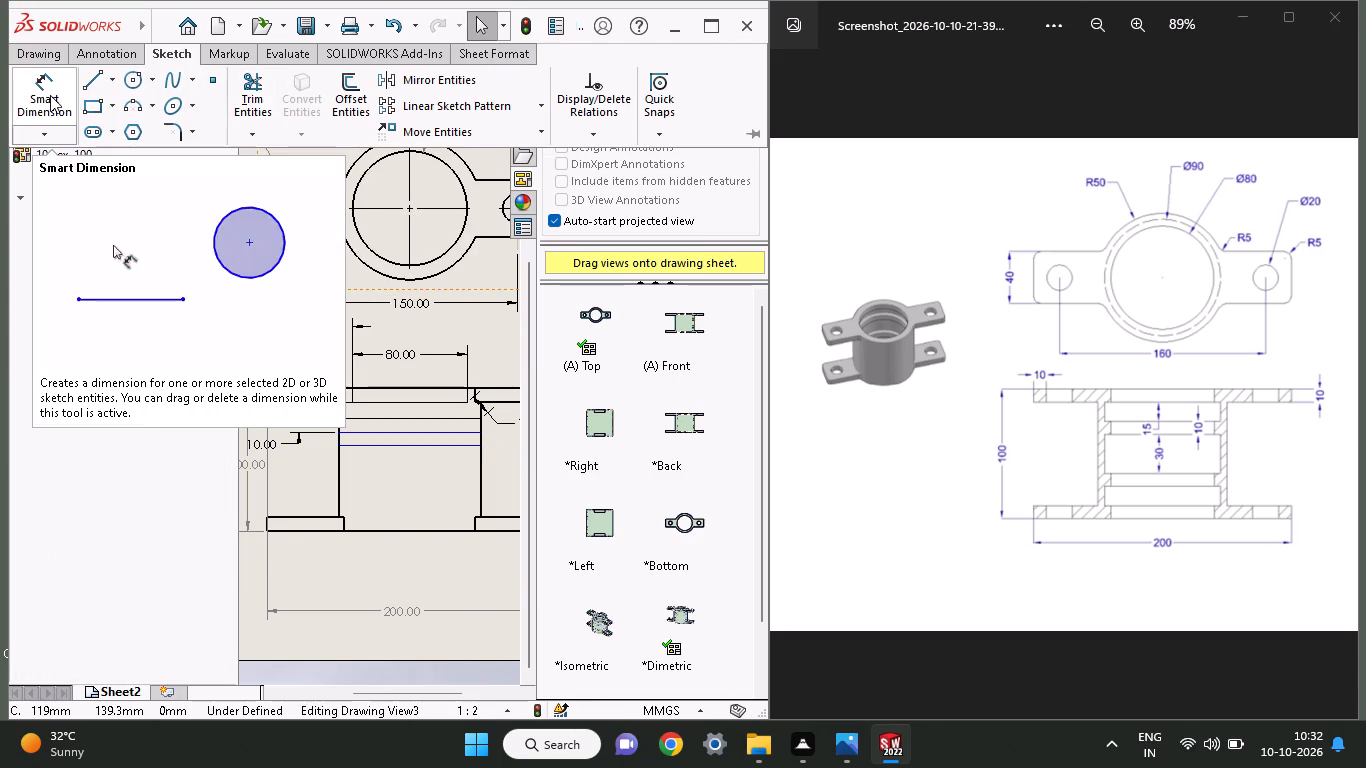
left_click(50, 95)
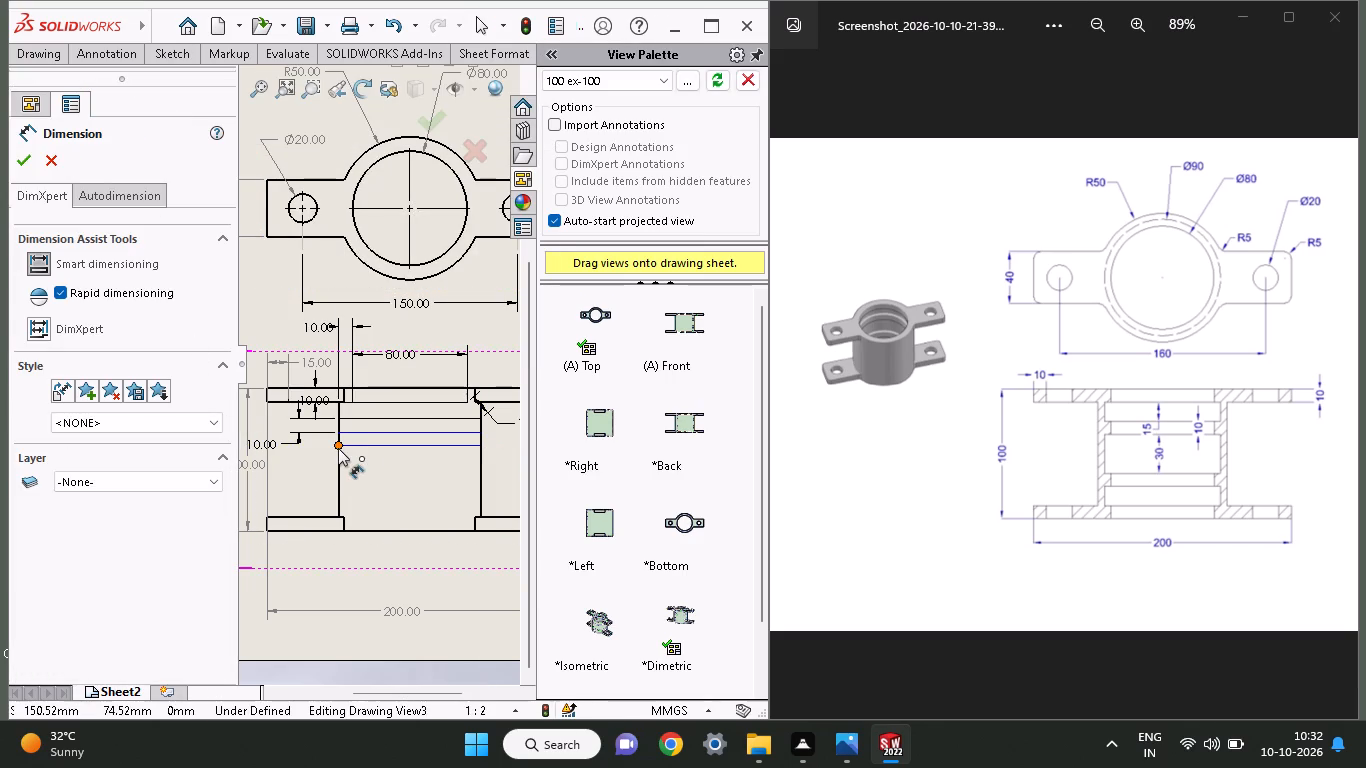
left_click(338, 448)
left_click(338, 433)
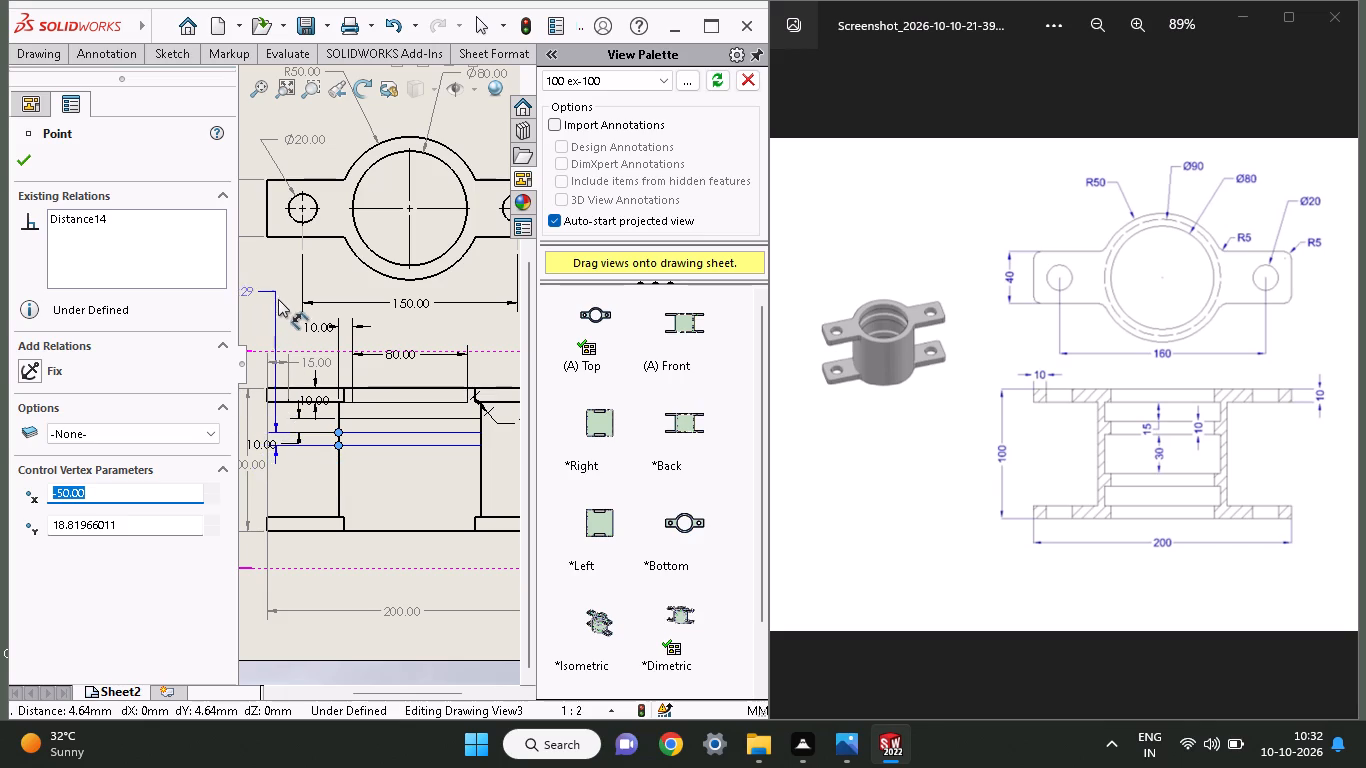
left_click(289, 486)
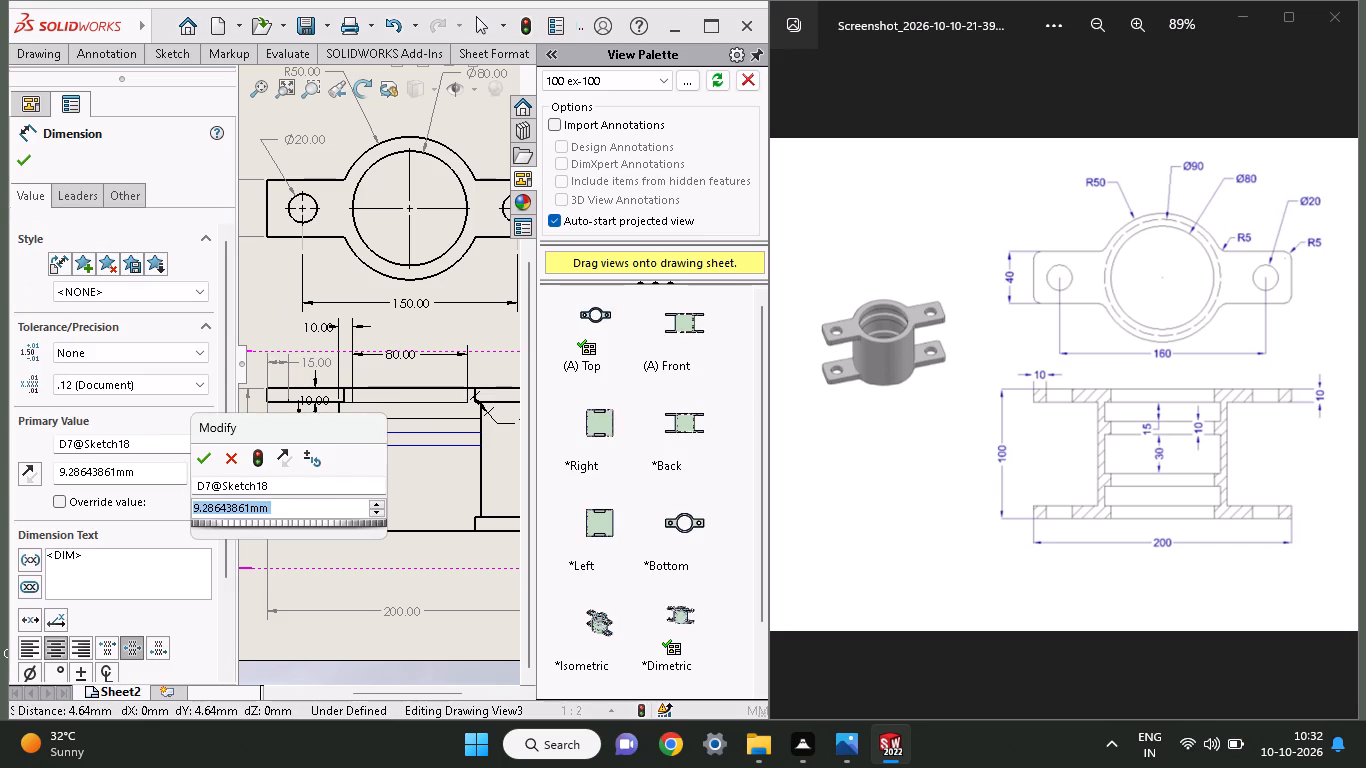
type("30")
key("Return")
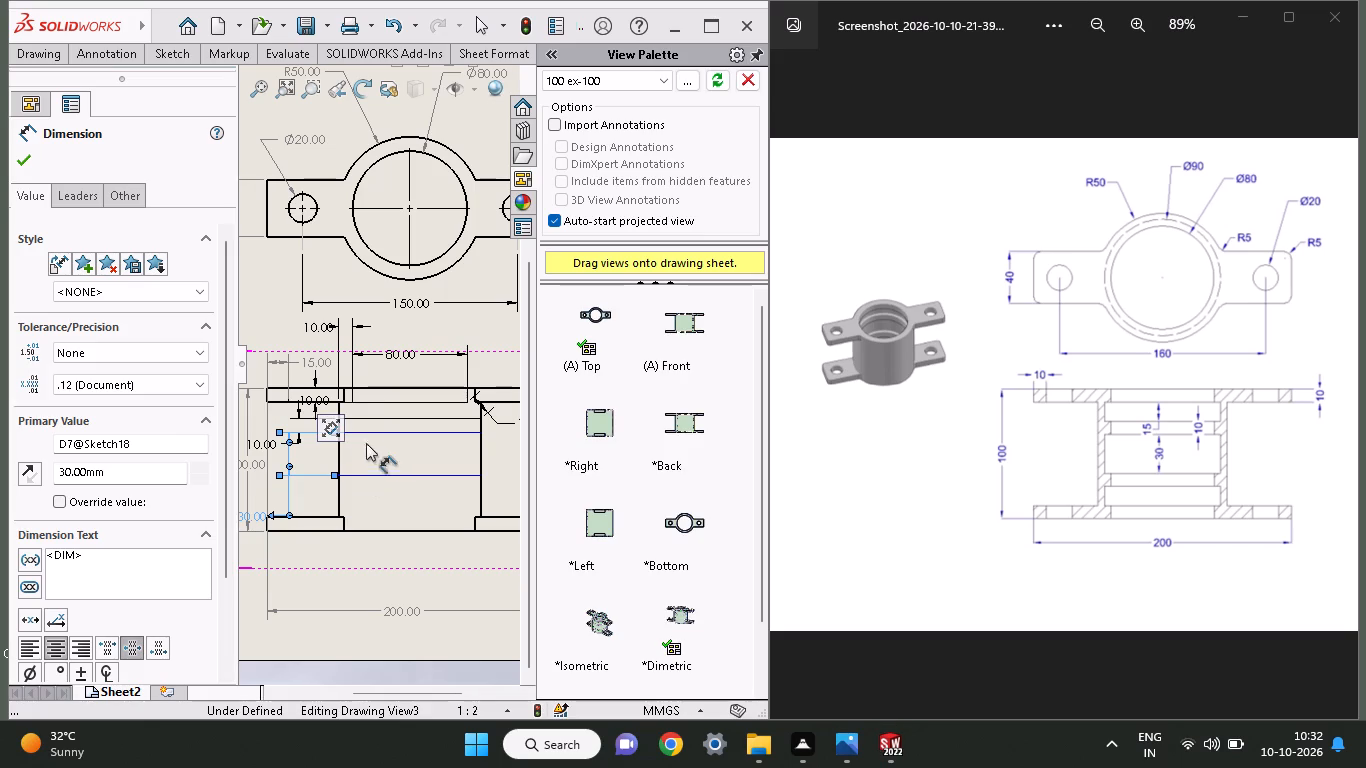
Offset the third horizontal line 10 mm downward in one direction only, with the offset dimension added.
left_click(163, 55)
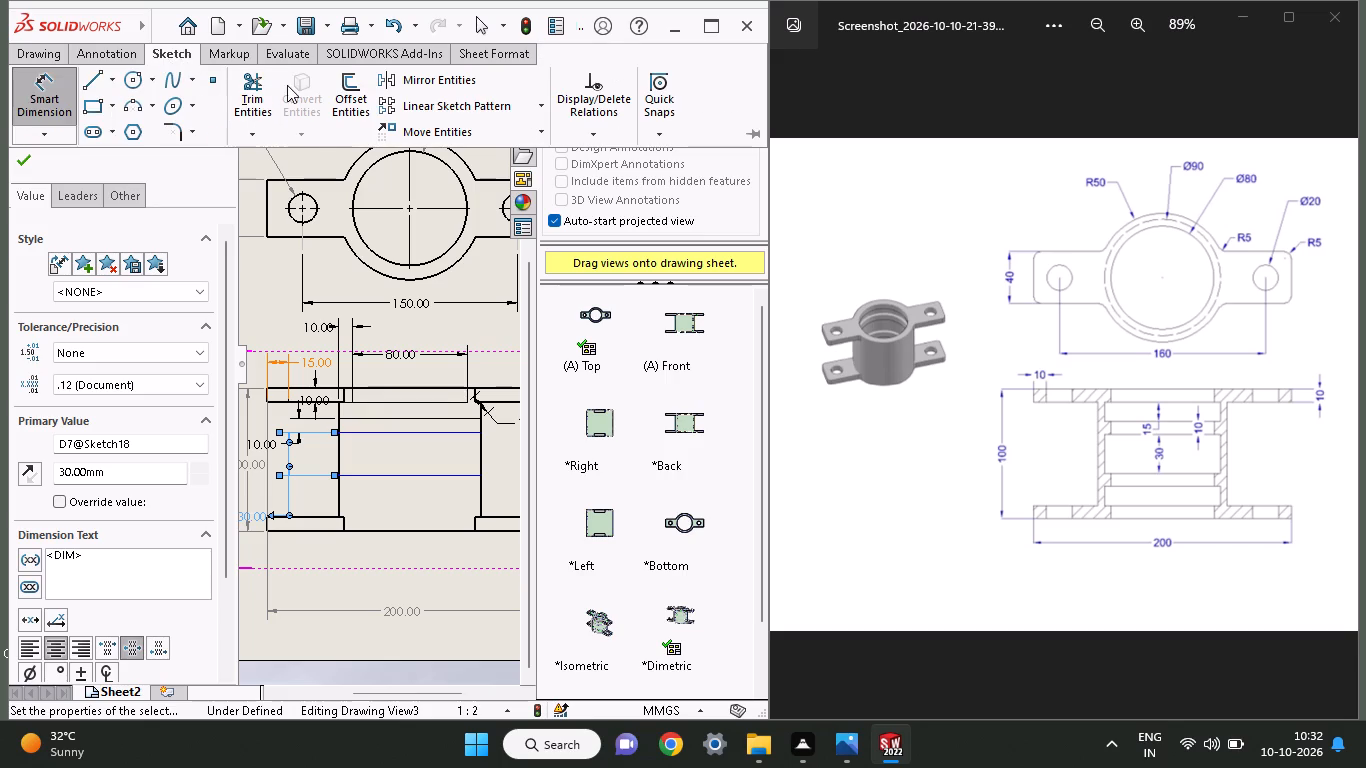
left_click(343, 97)
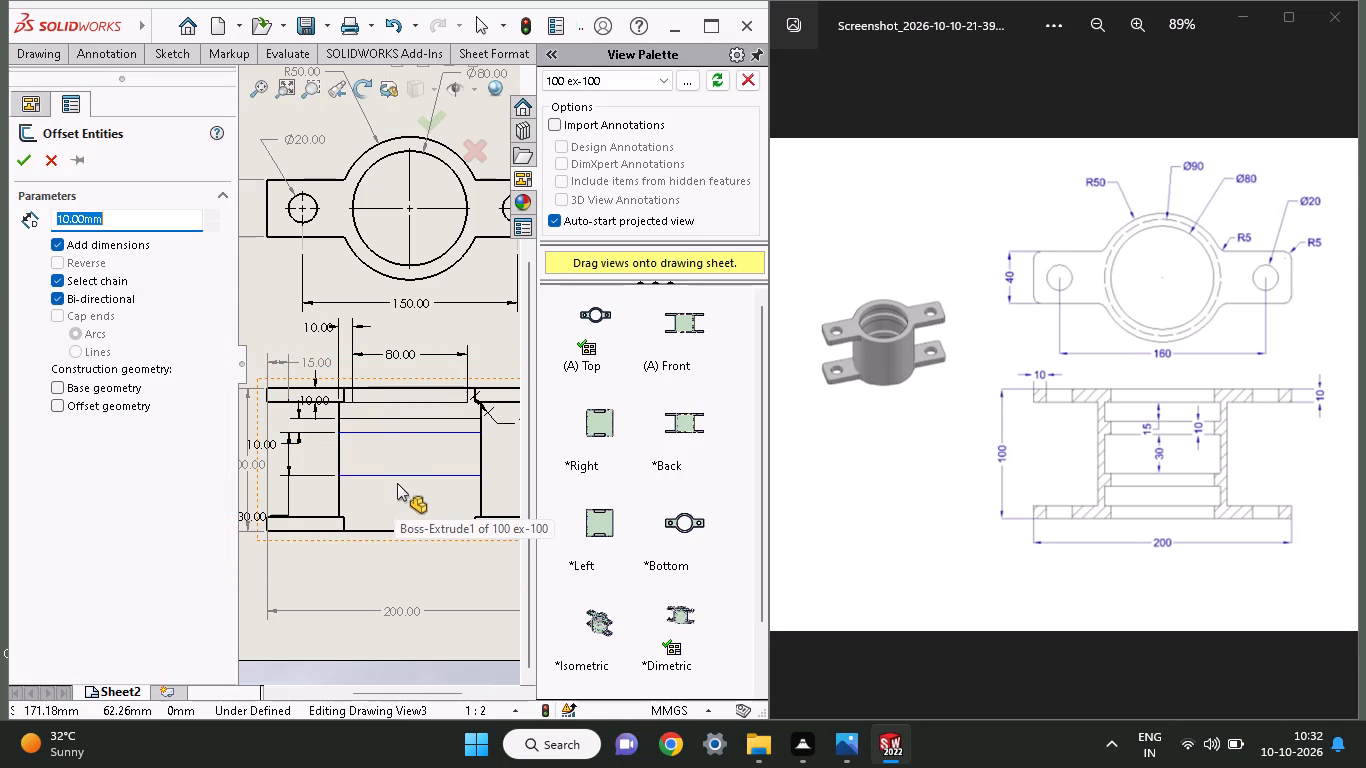
left_click(398, 477)
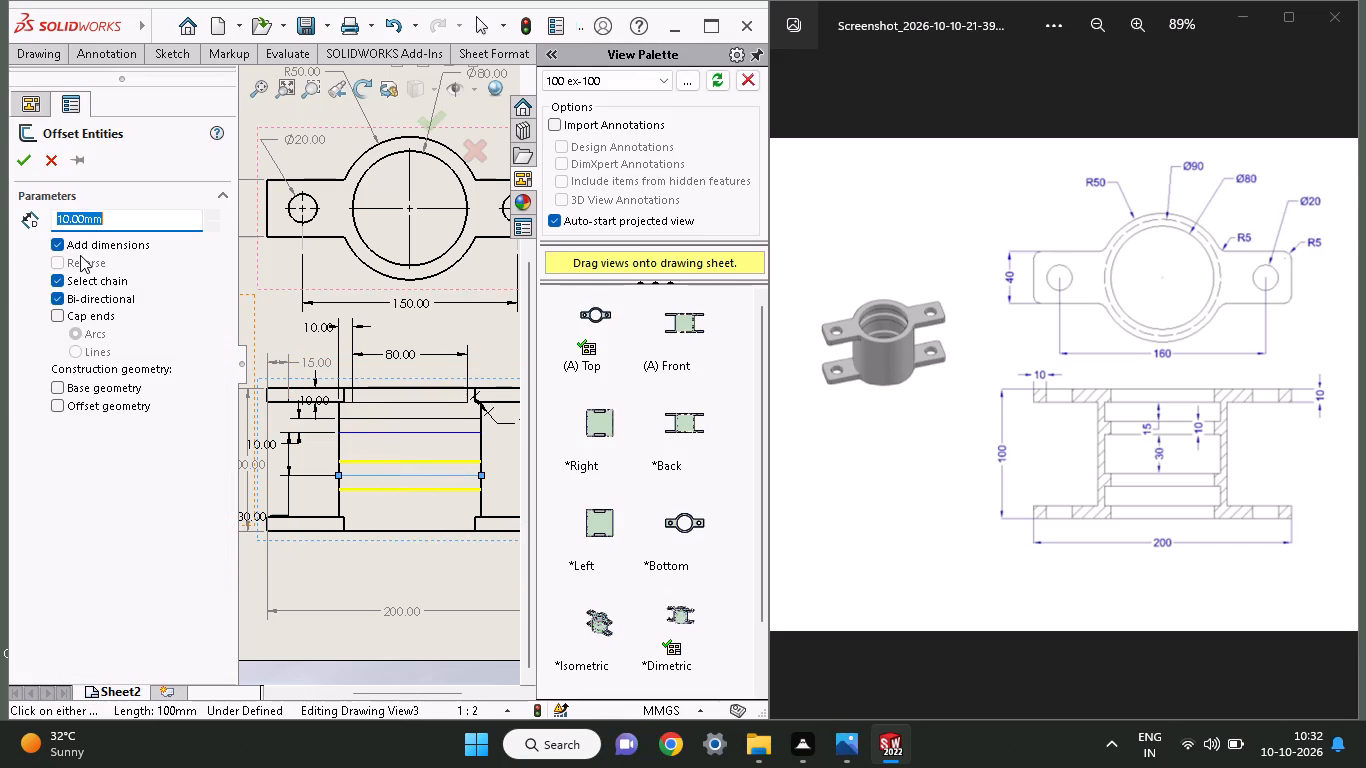
left_click(82, 294)
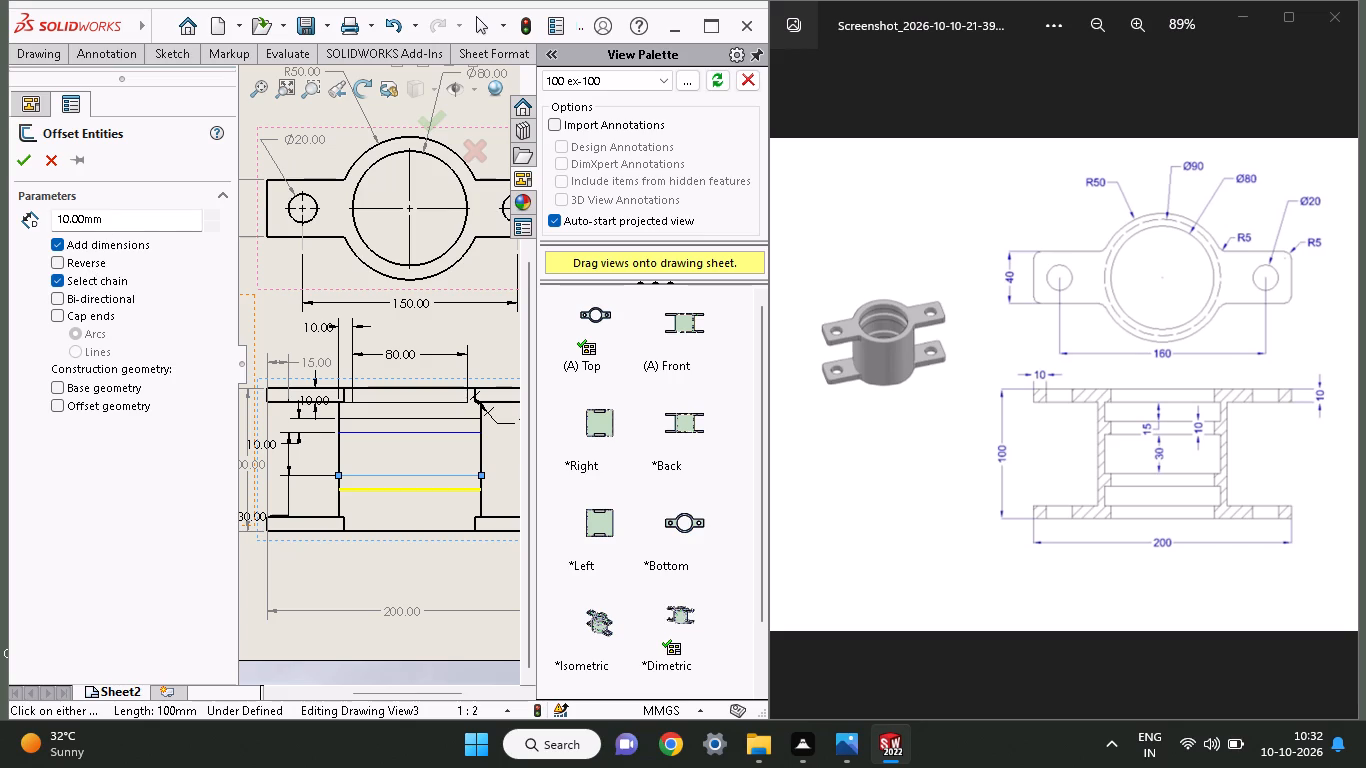
left_click(17, 163)
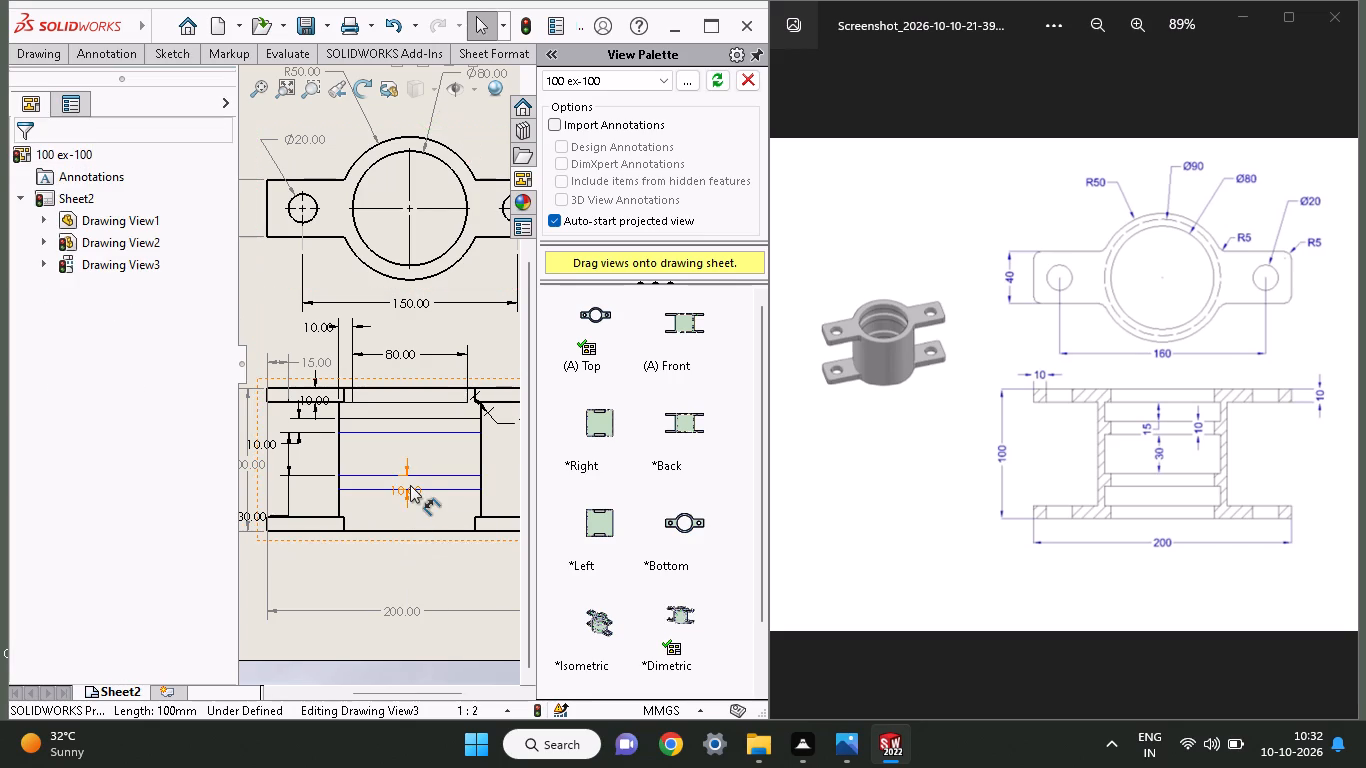
Move the new 10 mm offset dimension outside the cylinder, just beyond its left side edge.
left_click_drag(410, 485, 317, 487)
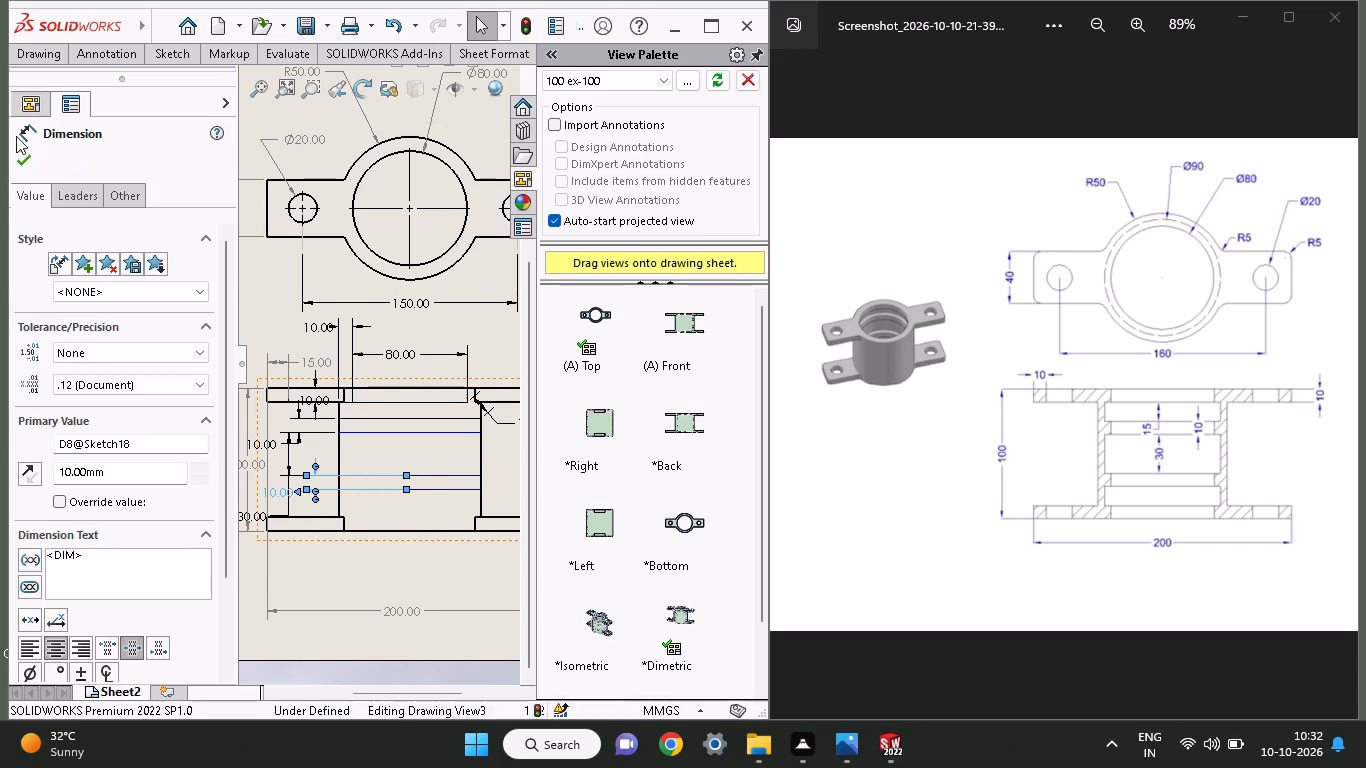
left_click(17, 158)
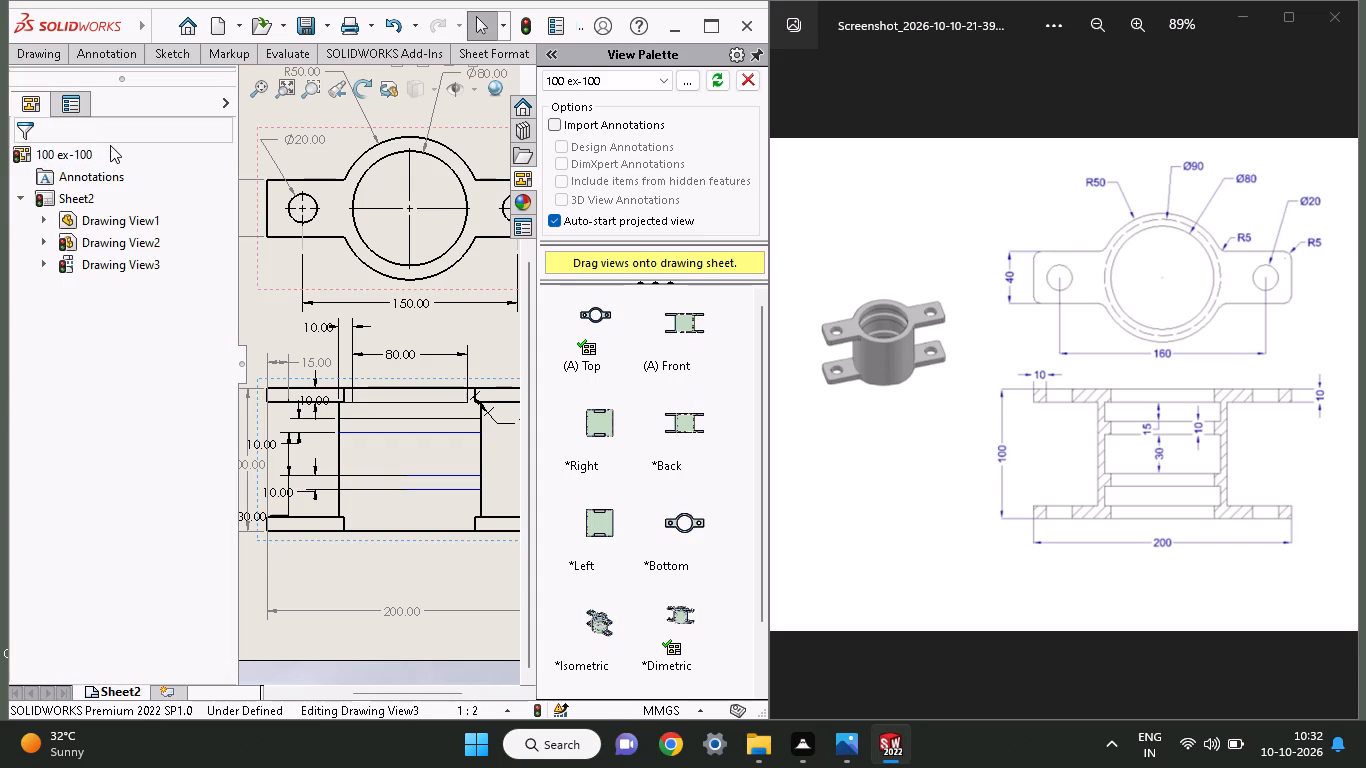
Offset the lowest horizontal line in the front view 15 mm downward, with the offset dimension added.
left_click(164, 53)
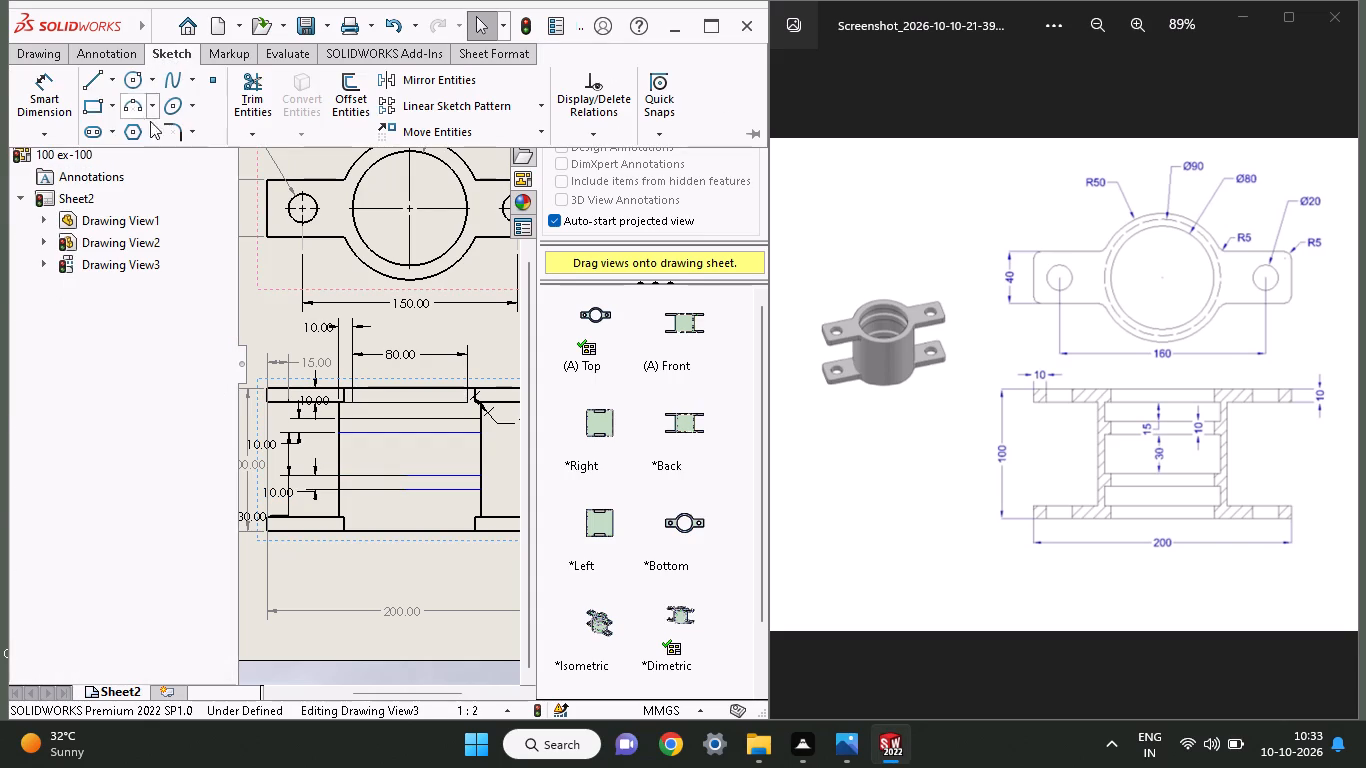
left_click(352, 110)
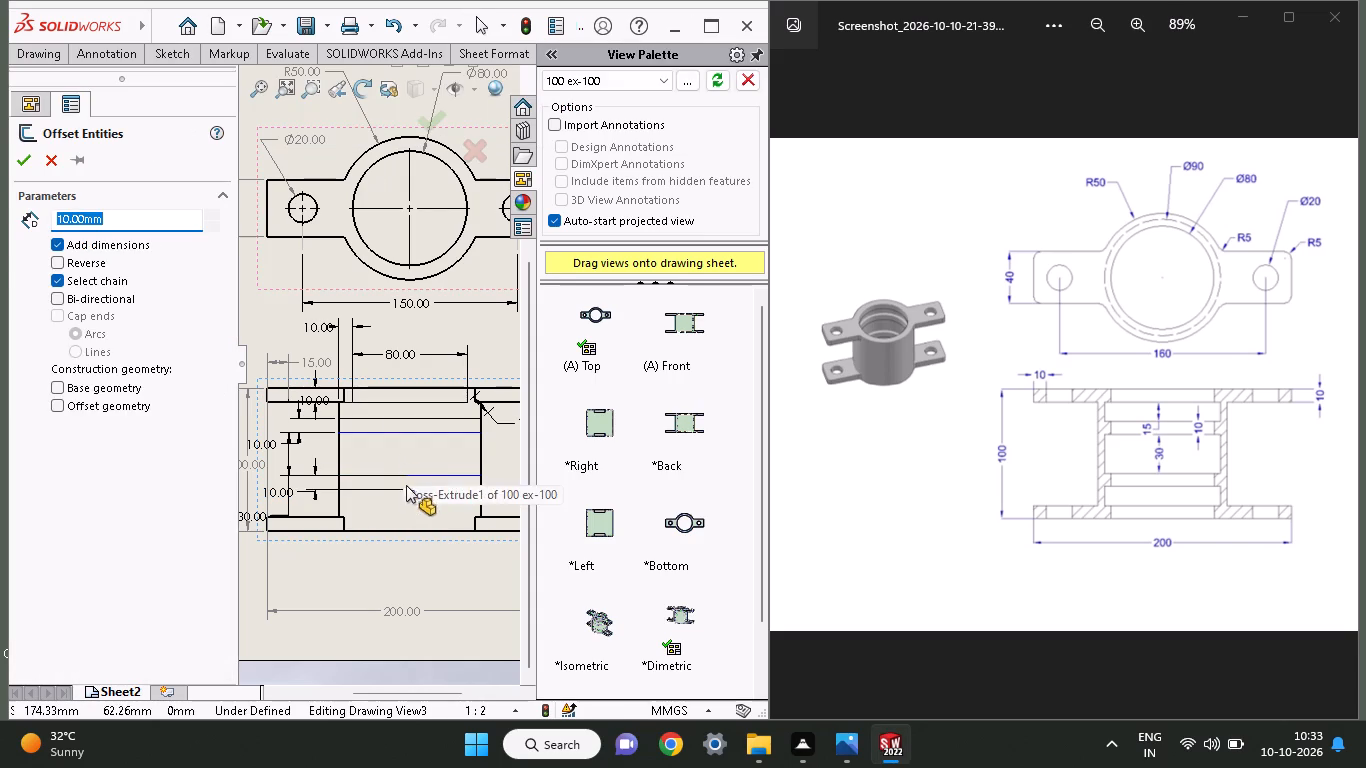
left_click(406, 487)
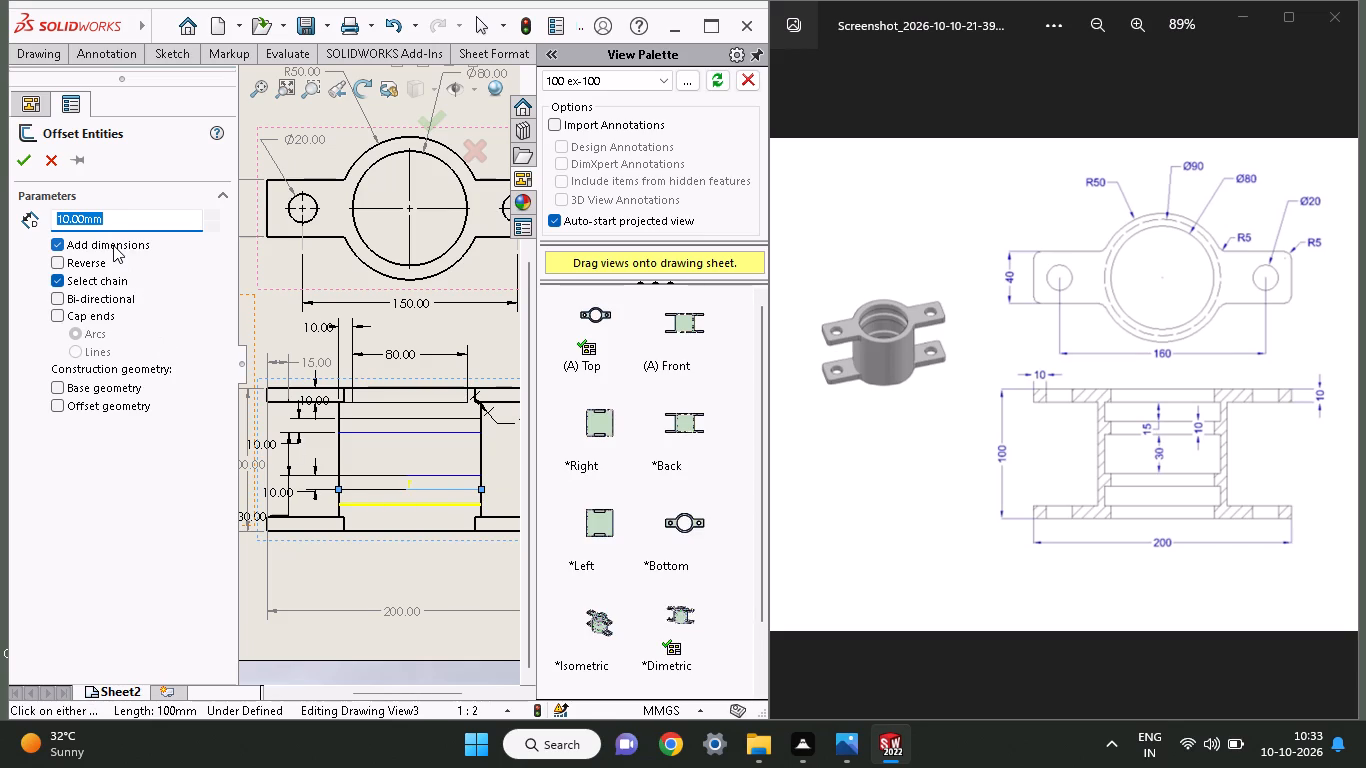
type("15")
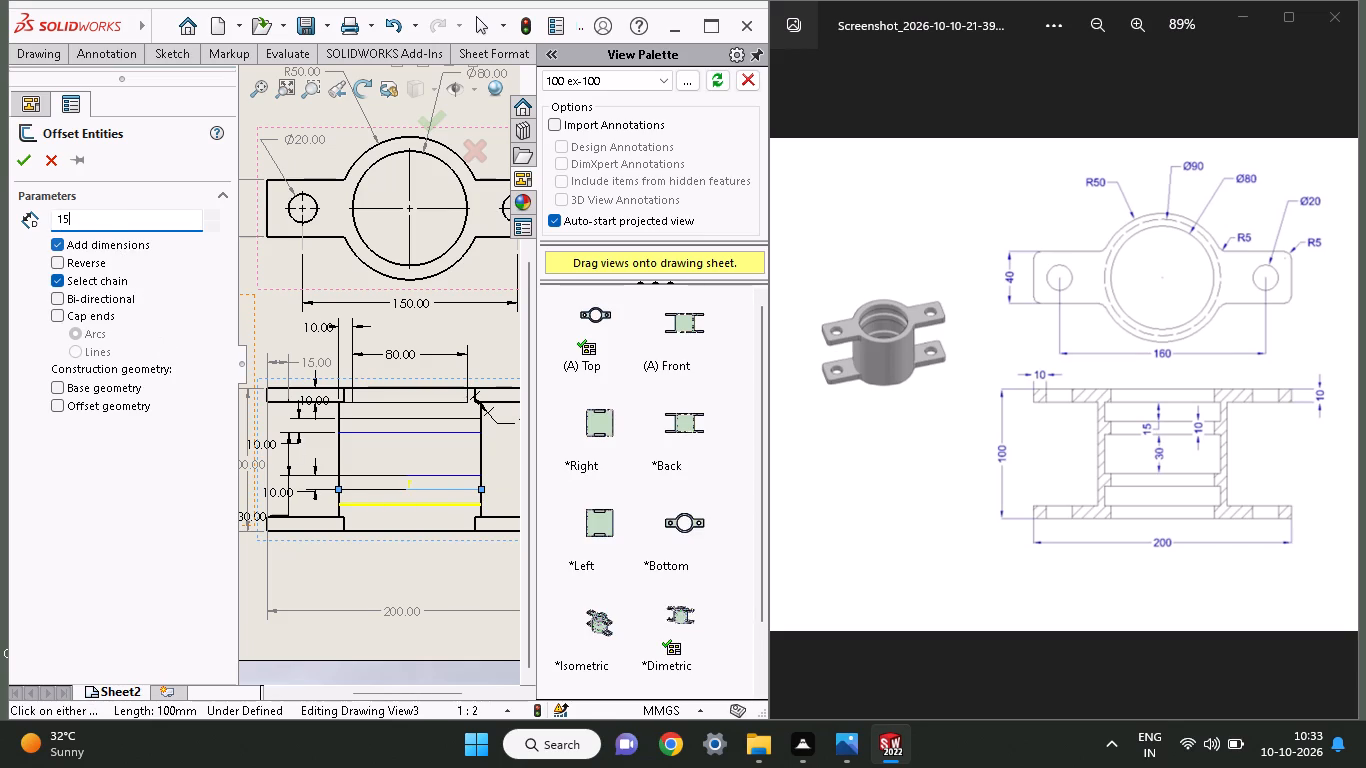
key("Return")
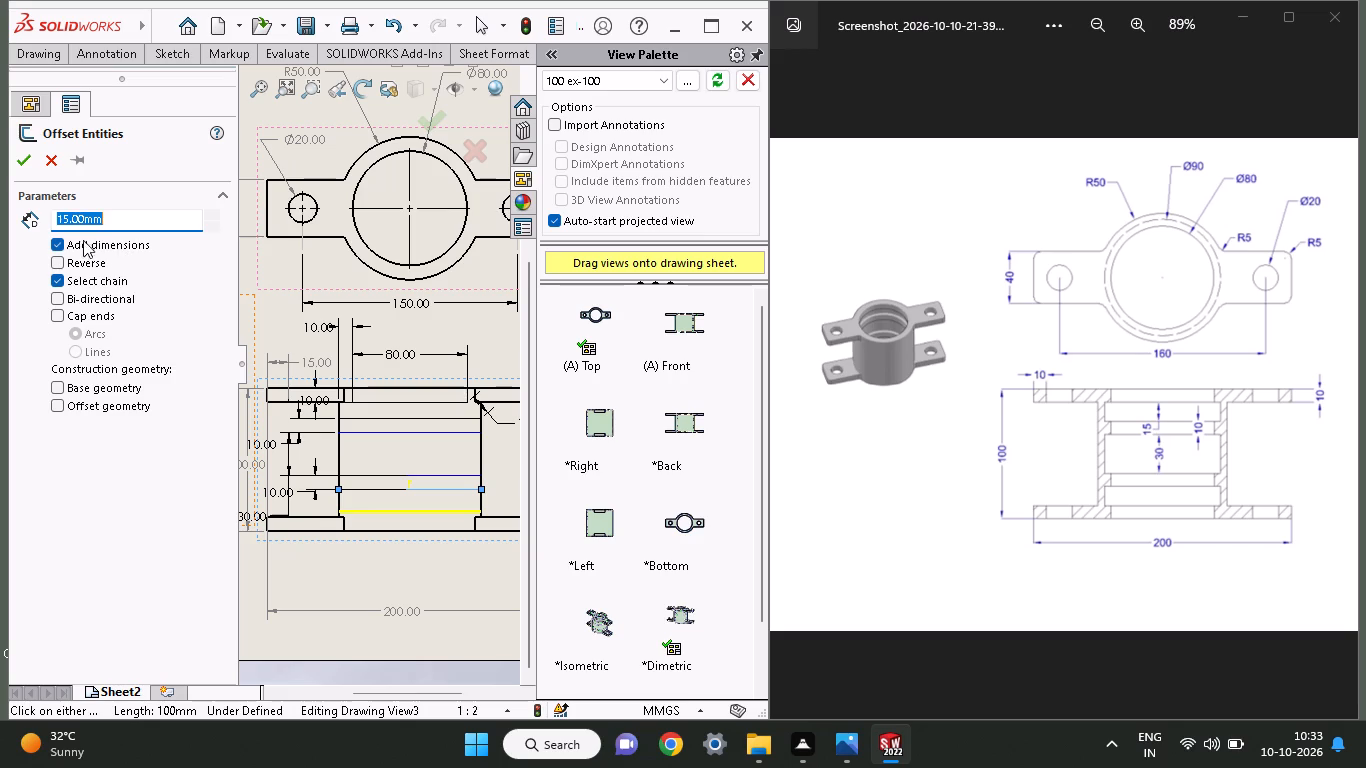
left_click(23, 157)
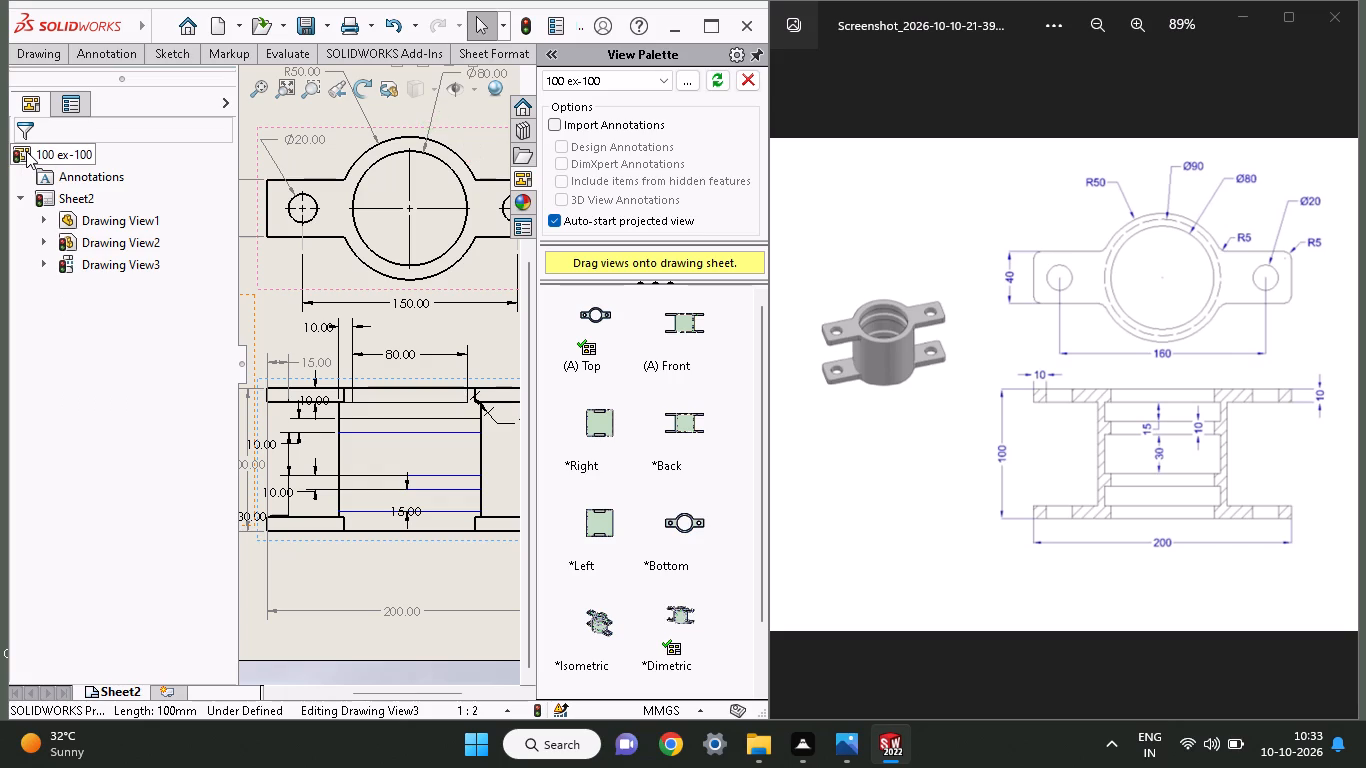
Examine the dimensioned top and front views on the sheet as a whole.
scroll(334, 405, "down", 1)
scroll(342, 405, "up", 1)
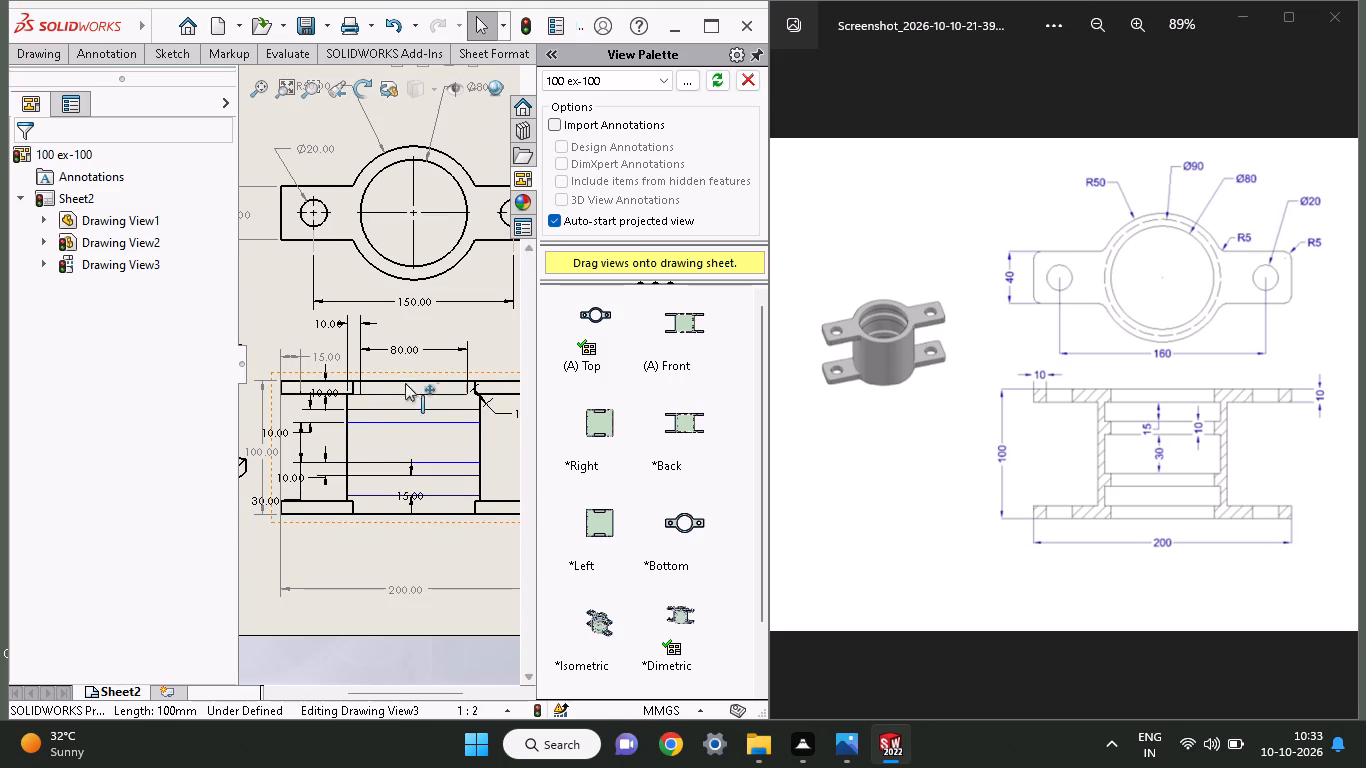
scroll(452, 361, "down", 1)
scroll(452, 361, "up", 1)
scroll(452, 361, "down", 1)
scroll(452, 361, "up", 1)
scroll(452, 361, "down", 1)
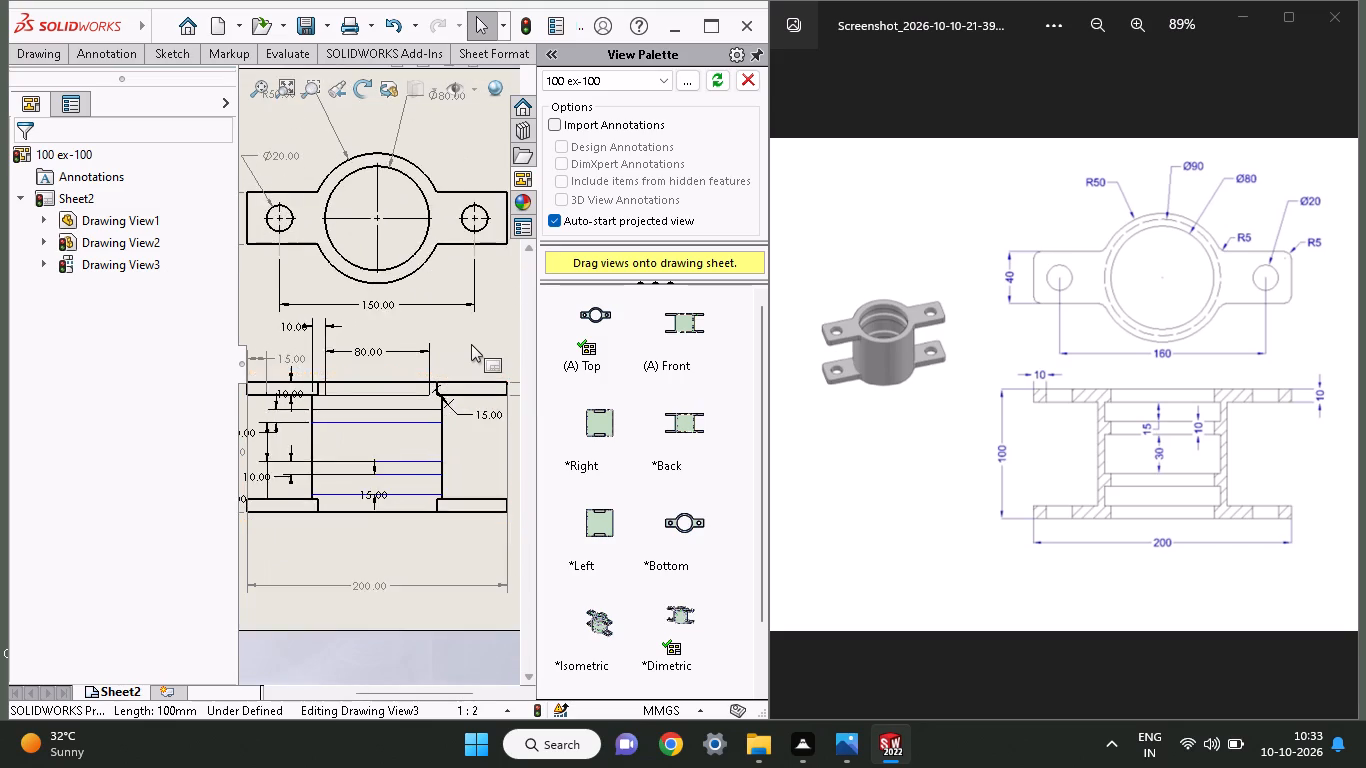
scroll(471, 344, "up", 1)
scroll(471, 344, "down", 1)
scroll(471, 344, "up", 1)
scroll(471, 344, "down", 1)
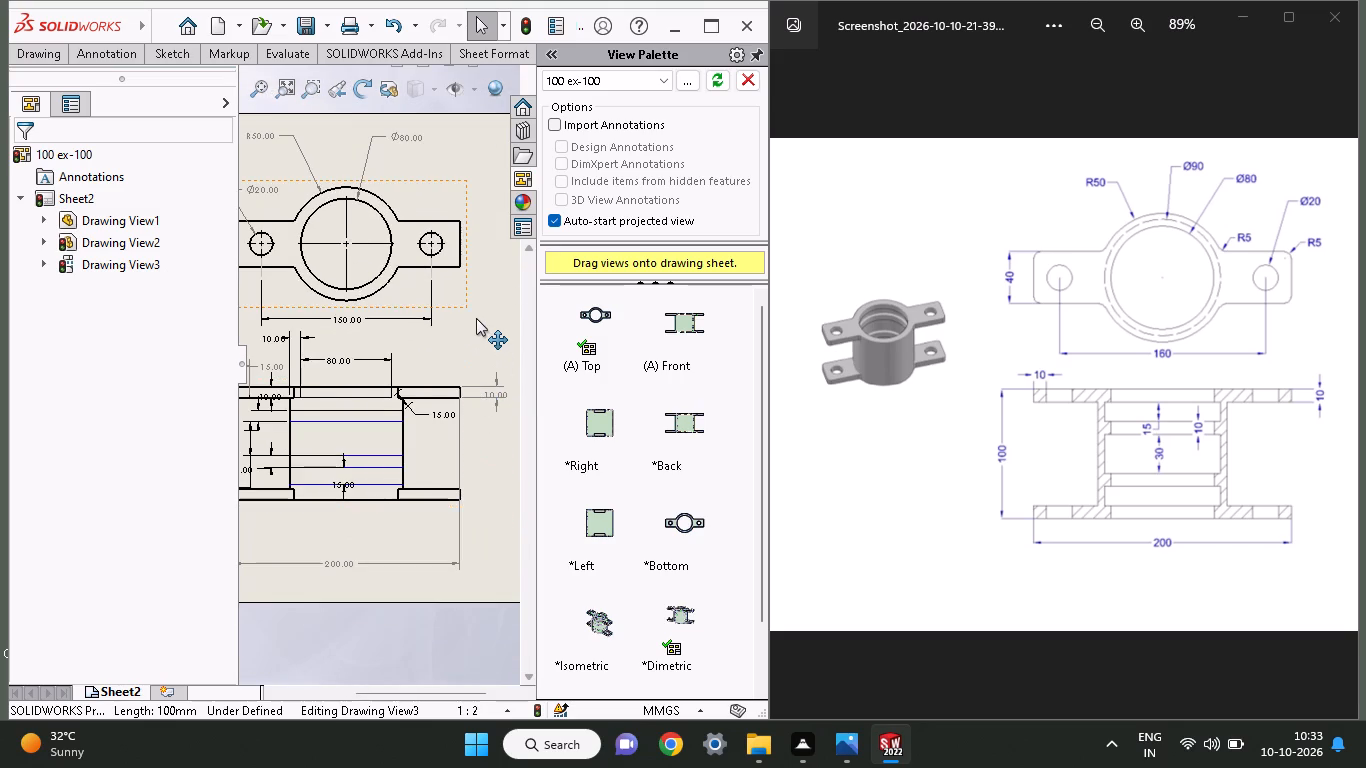
scroll(467, 316, "up", 1)
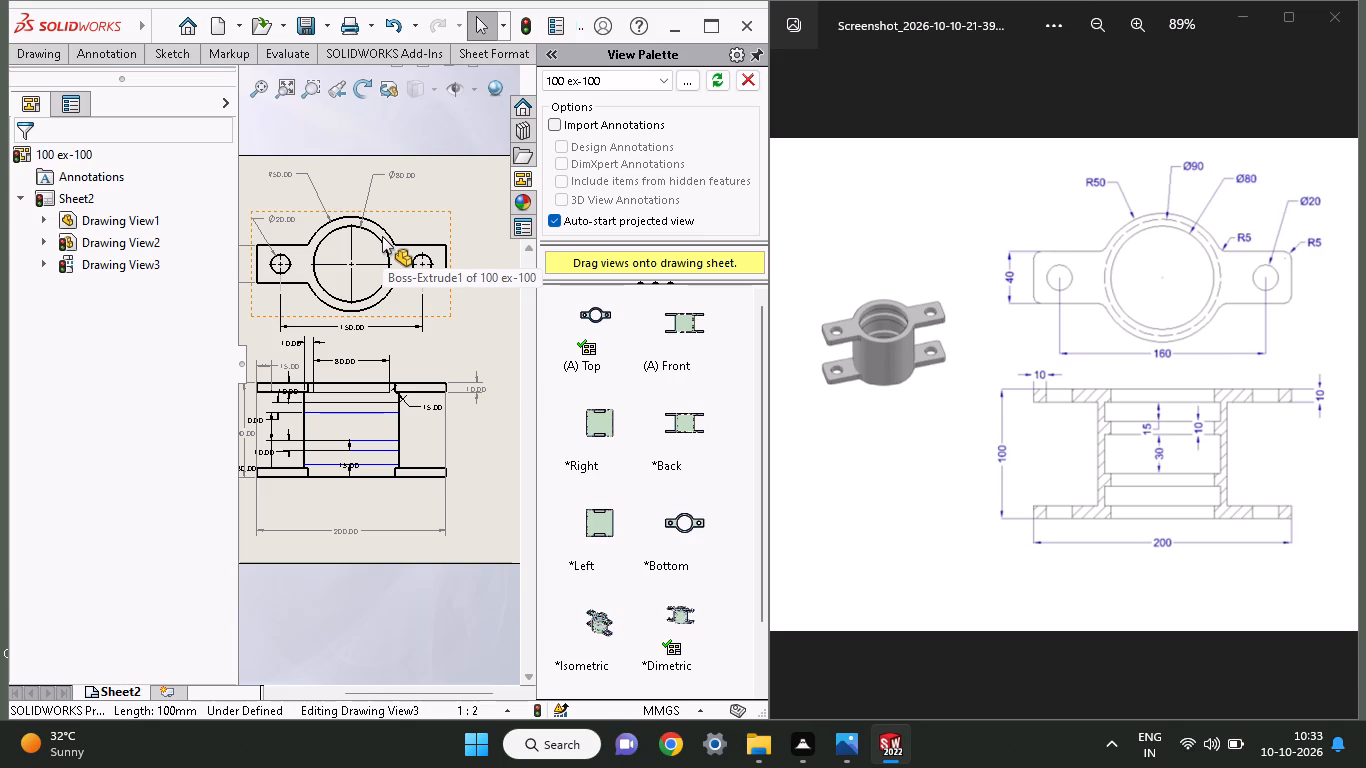
scroll(382, 236, "down", 1)
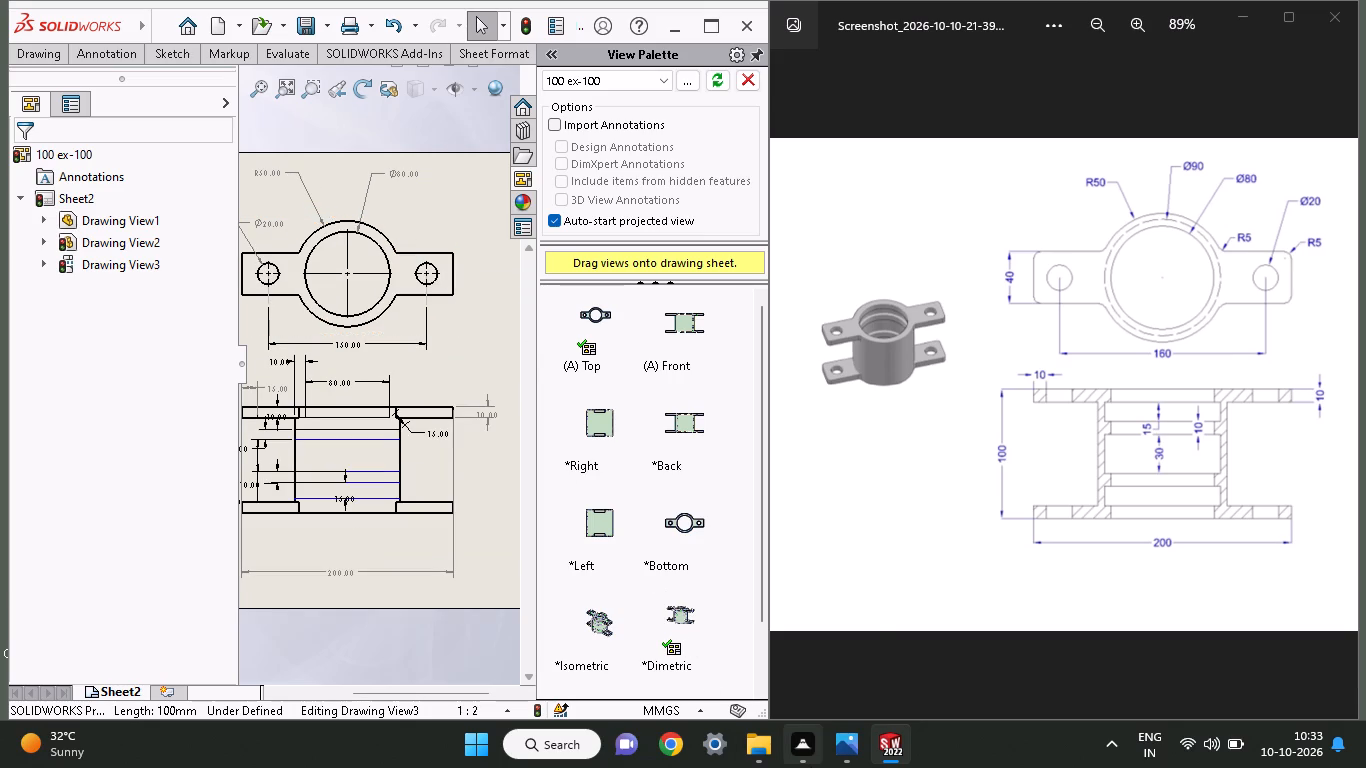
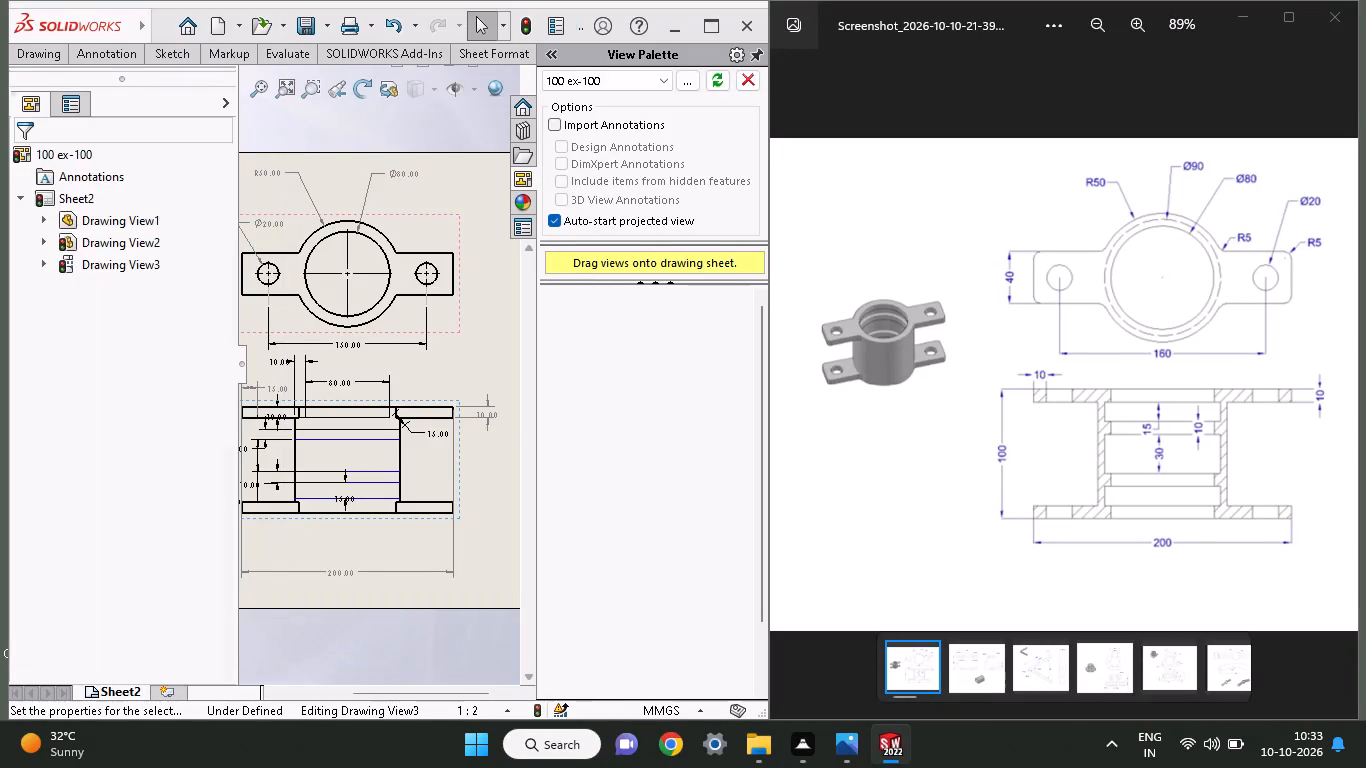
Switch to the 100 ex-100 part window.
left_click(932, 539)
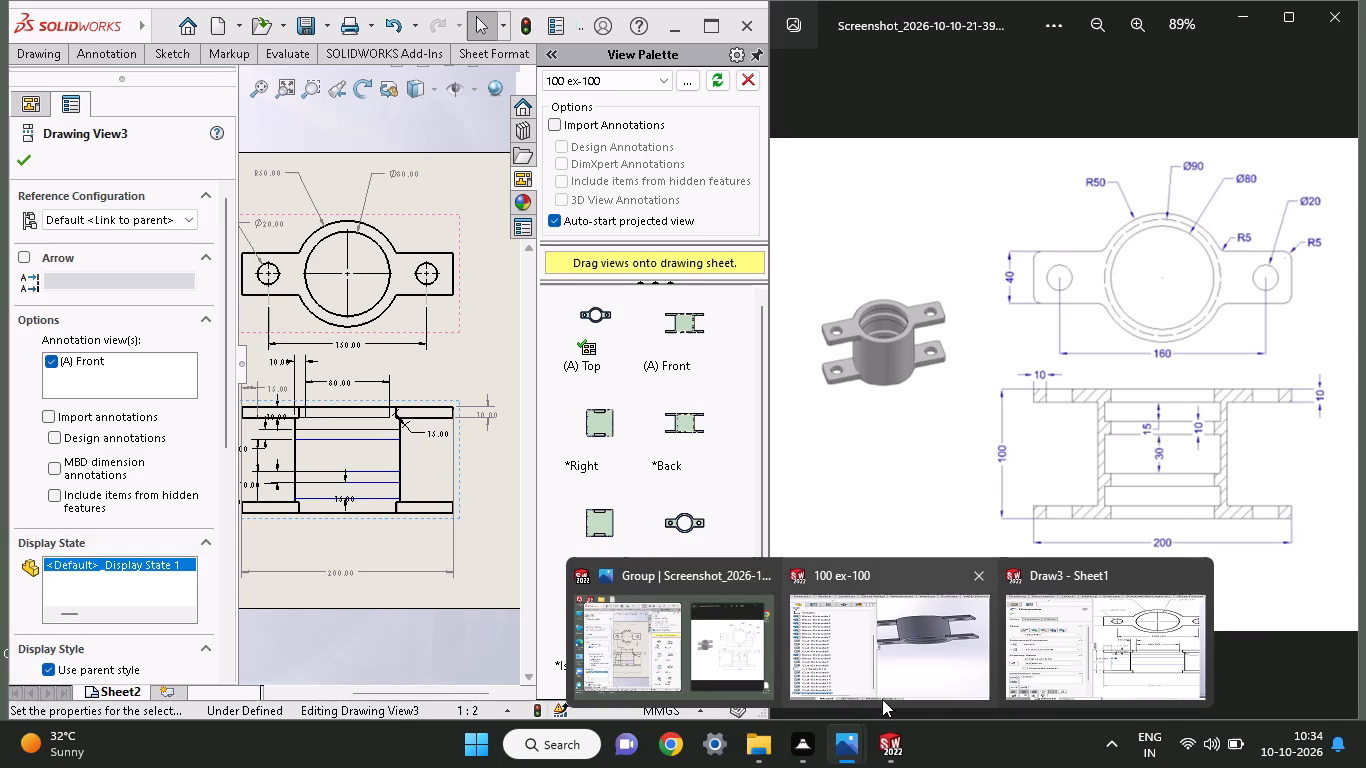
left_click(885, 679)
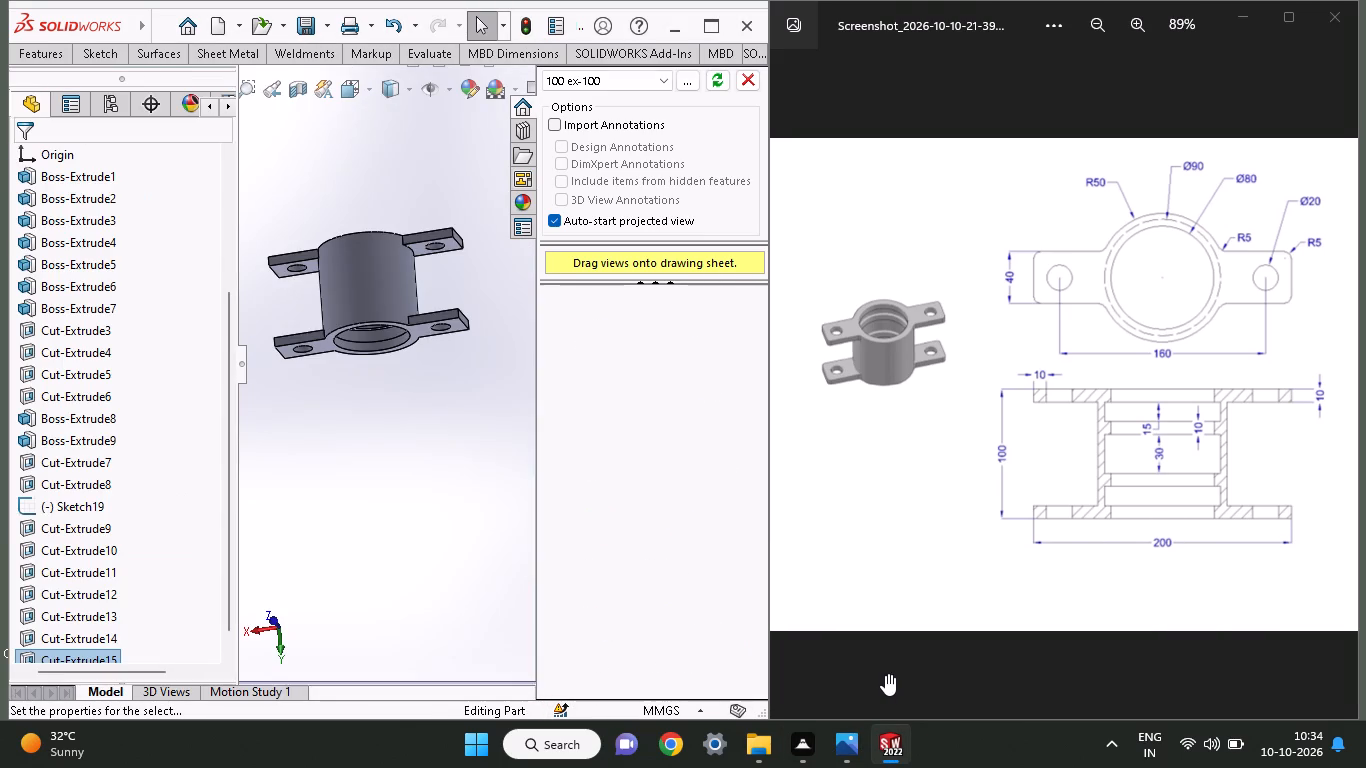
Open a new sketch on the outer flat face of the bottom flange (Boss-Extrude5).
middle_click_drag(402, 349, 425, 519)
scroll(424, 312, "up", 1)
scroll(425, 312, "down", 7)
scroll(454, 305, "up", 1)
scroll(454, 305, "down", 4)
scroll(449, 343, "up", 1)
scroll(449, 343, "down", 1)
left_click(361, 402)
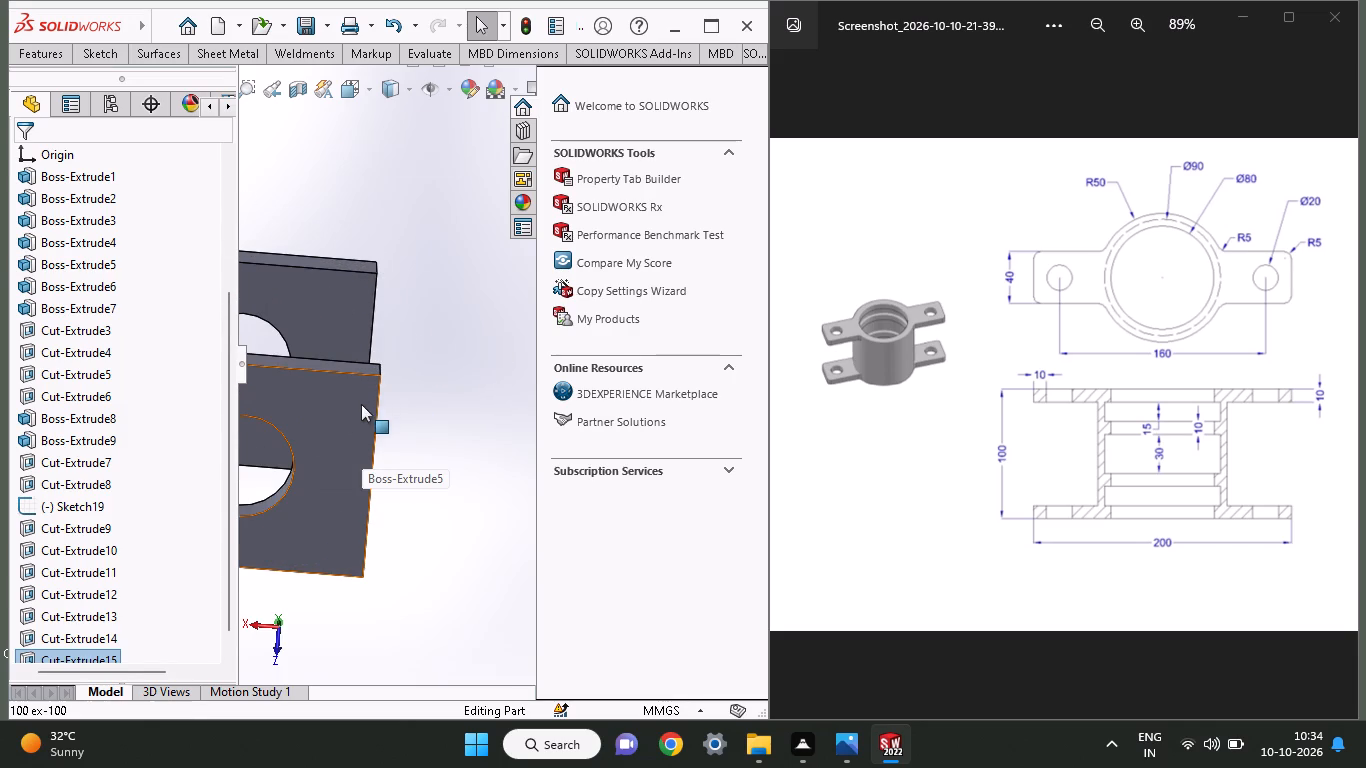
left_click(437, 338)
Sketch a circle about 9.35 mm in diameter inside the flange's top-left corner, close to both edges.
scroll(396, 520, "up", 1)
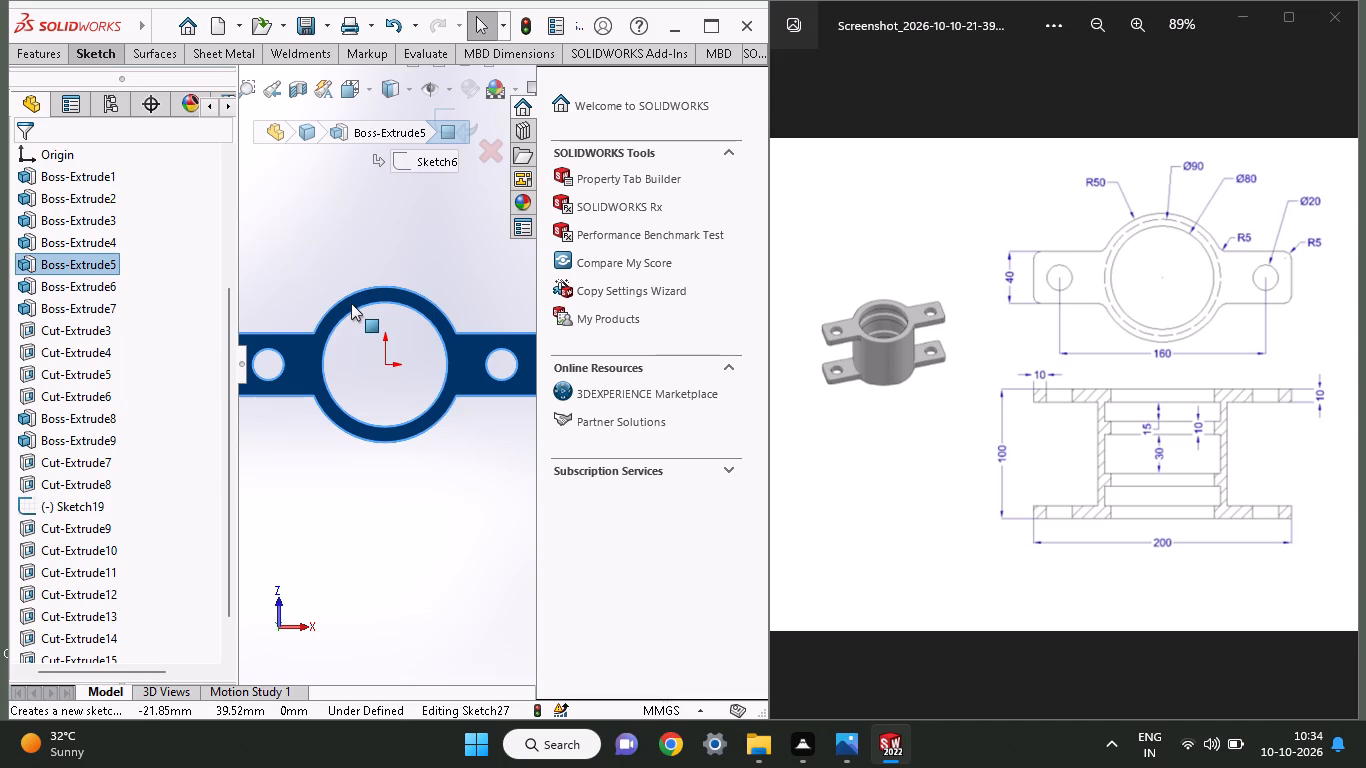
scroll(295, 319, "up", 3, "ctrl")
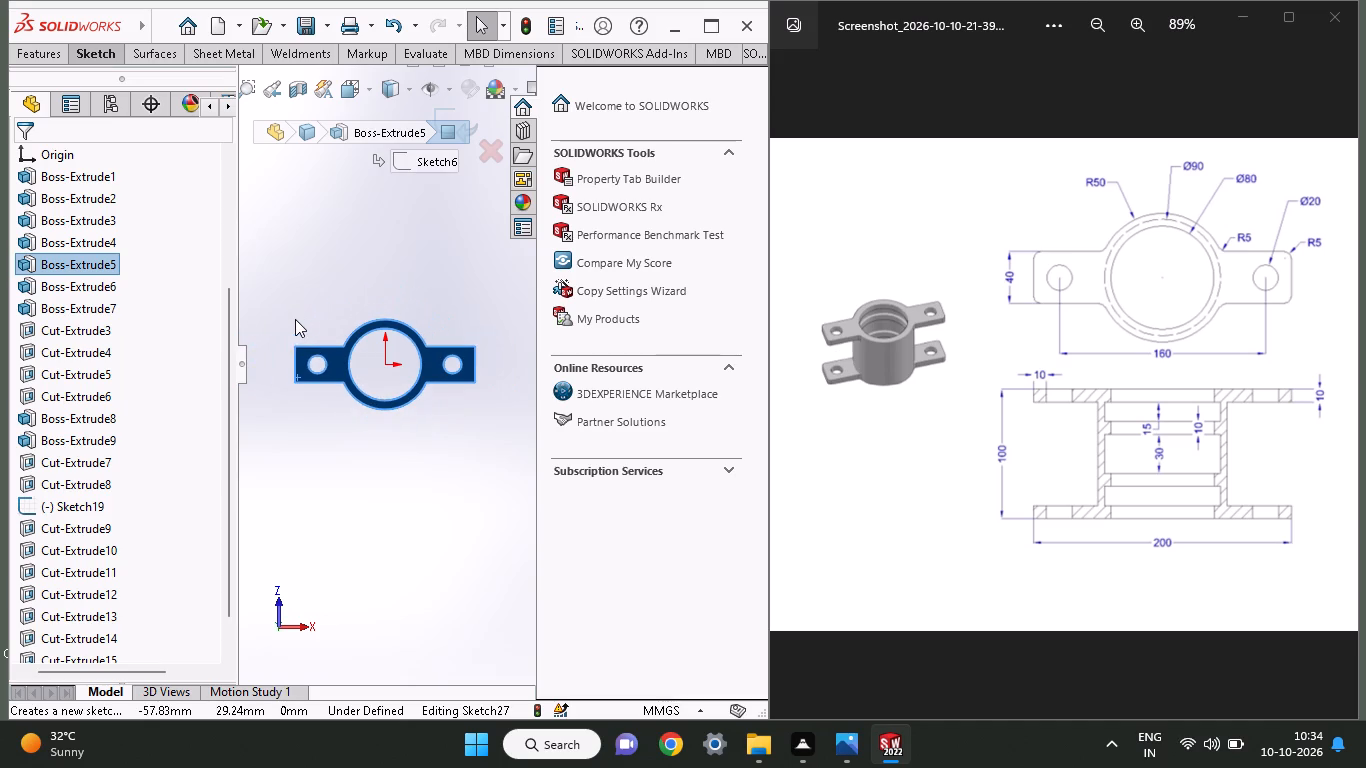
scroll(316, 346, "down", 5, "ctrl")
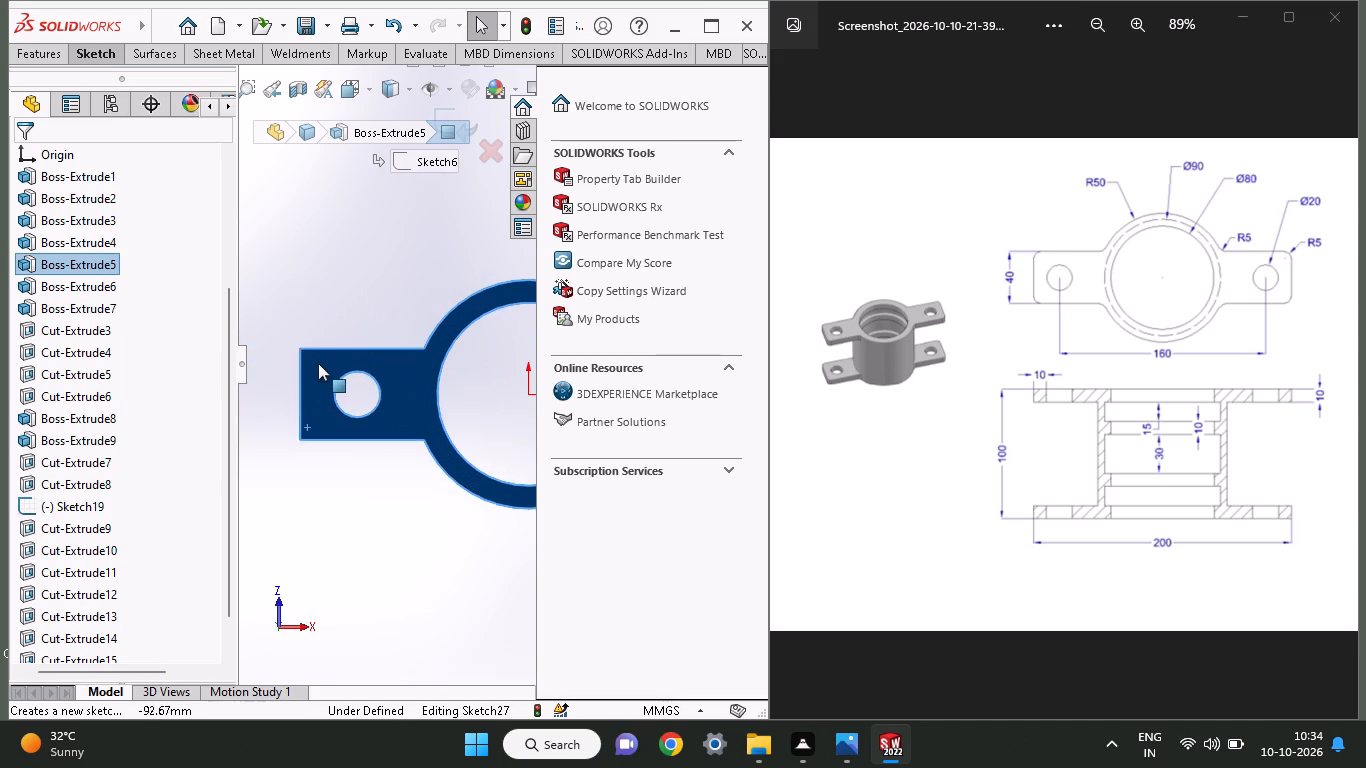
scroll(321, 363, "down", 3, "ctrl")
scroll(400, 395, "down", 3, "ctrl")
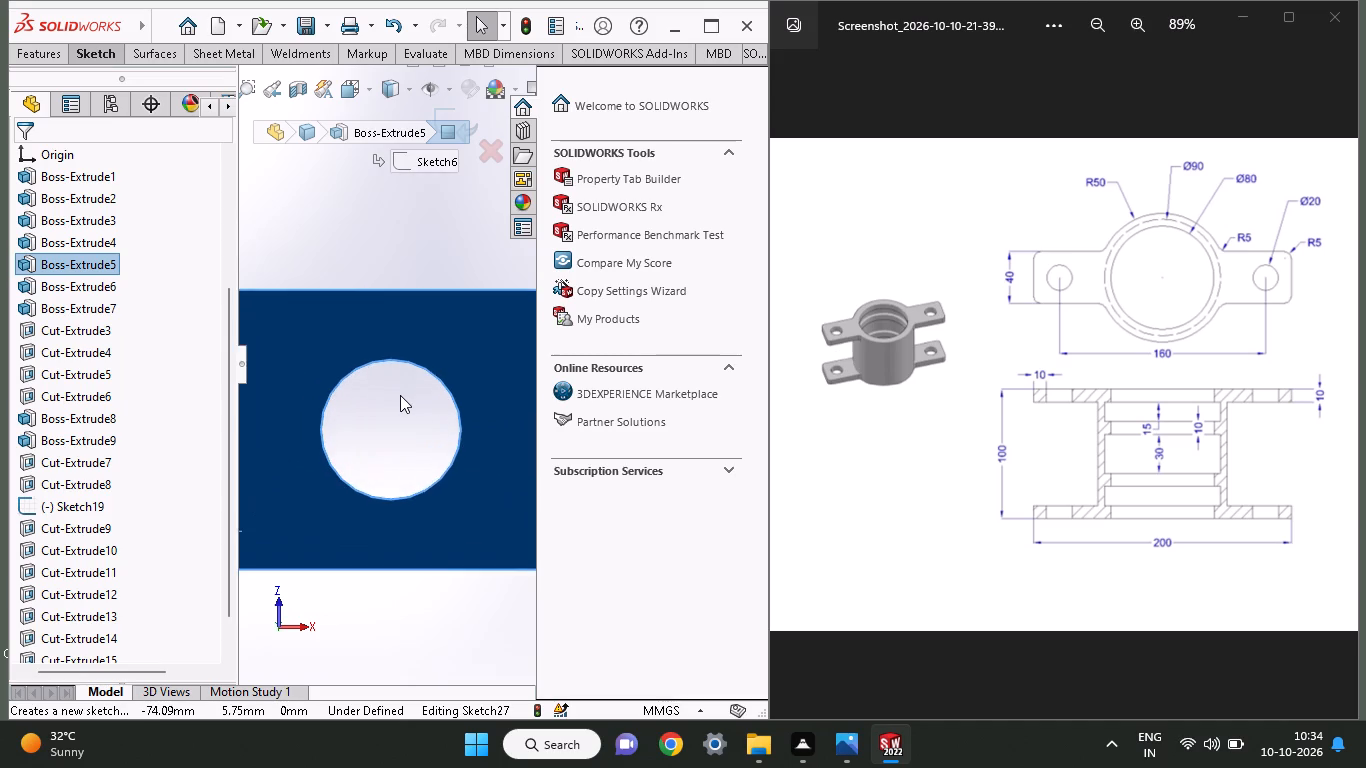
scroll(400, 395, "up", 3, "ctrl")
scroll(400, 395, "down", 2, "ctrl")
scroll(316, 355, "up", 1, "ctrl")
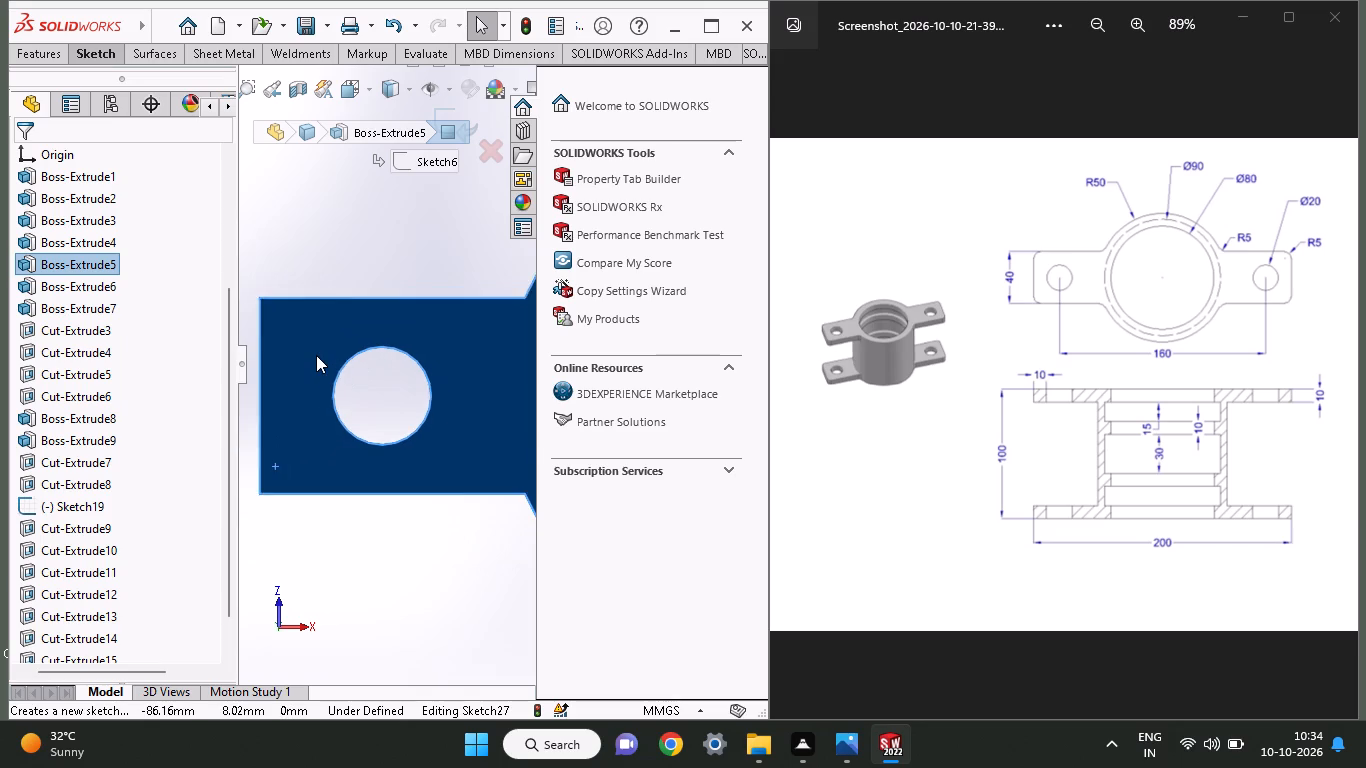
scroll(316, 355, "up", 1, "ctrl")
scroll(316, 355, "down", 5, "ctrl")
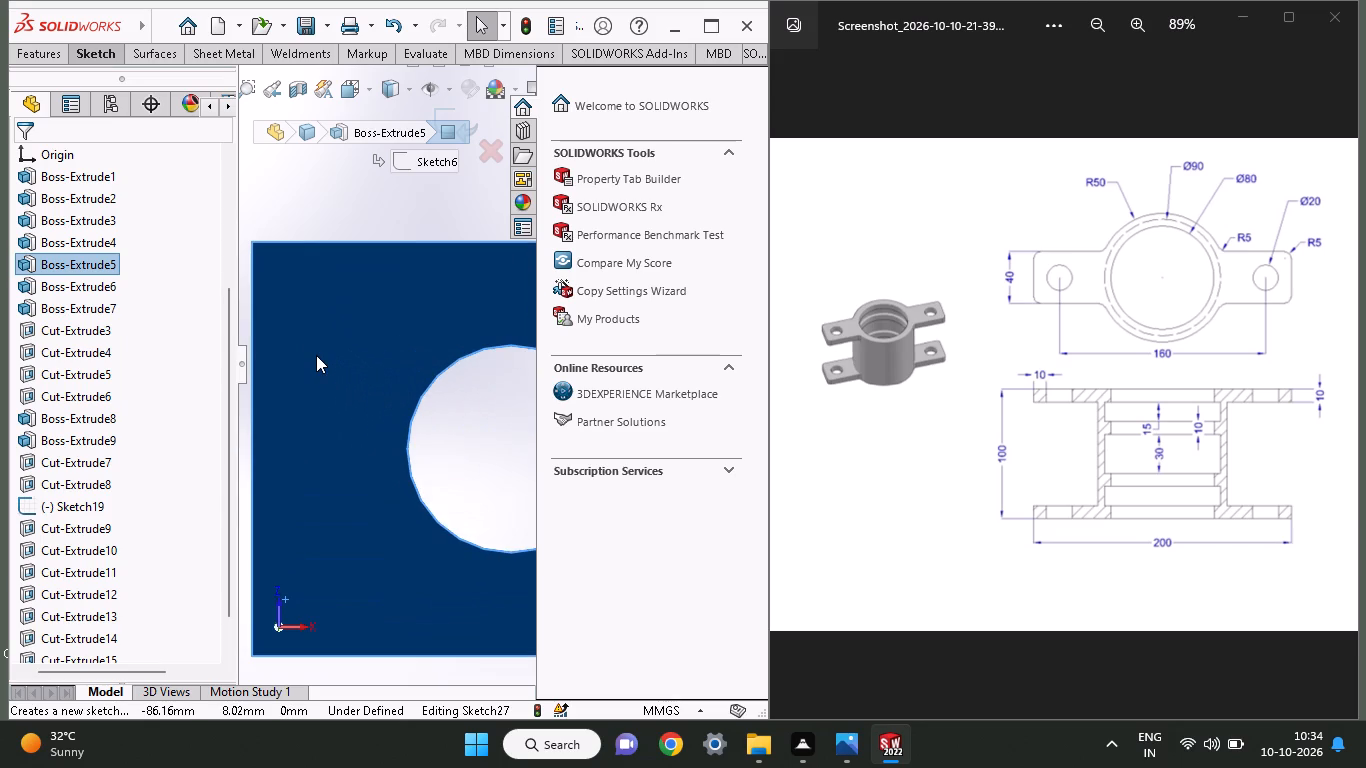
scroll(316, 355, "up", 1, "ctrl")
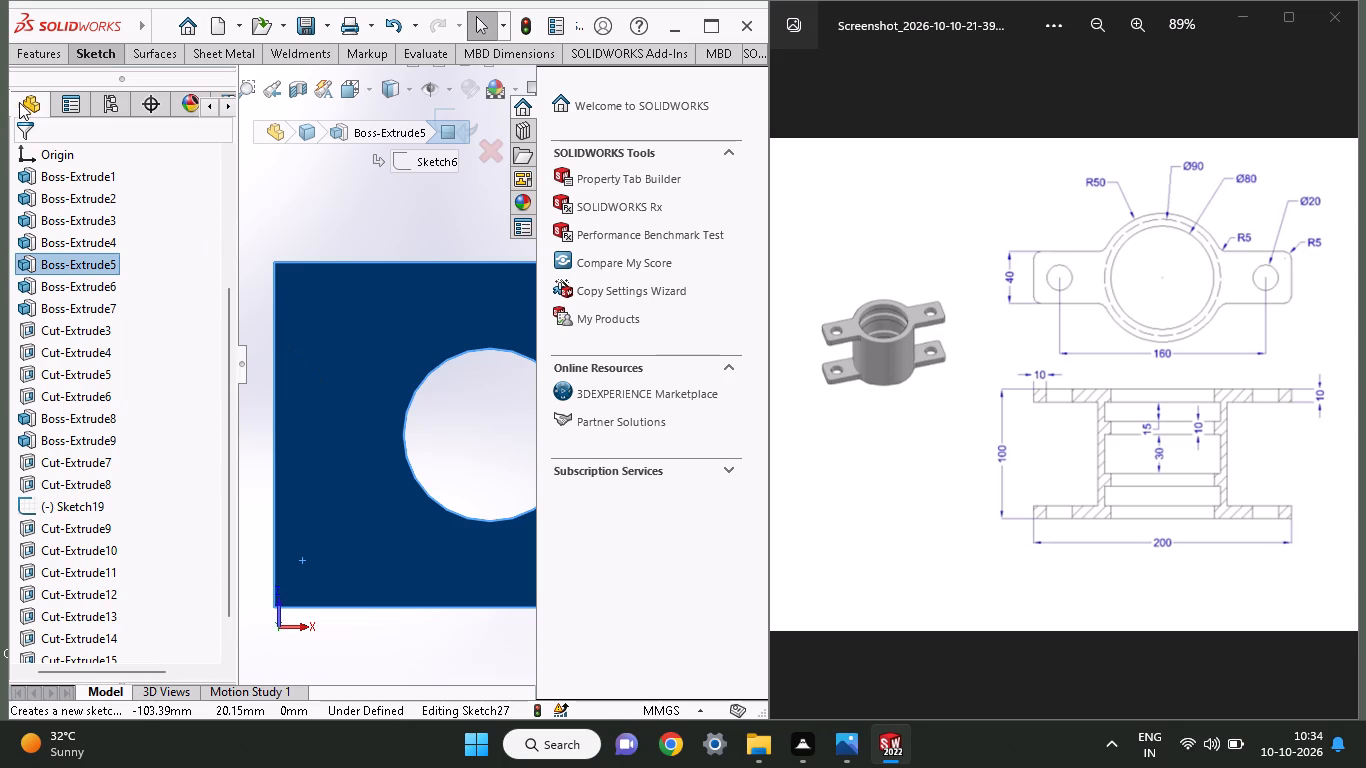
left_click(77, 56)
left_click(144, 129)
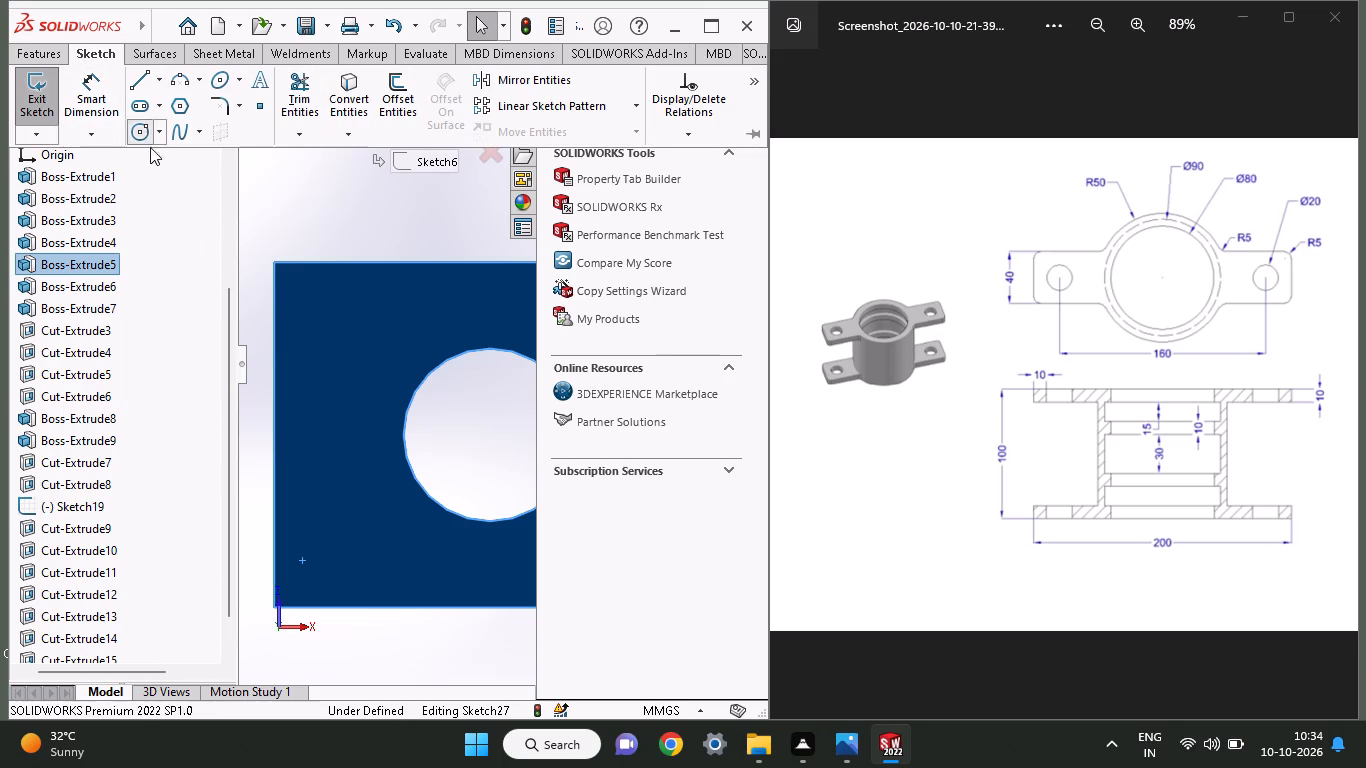
left_click(315, 299)
left_click(342, 329)
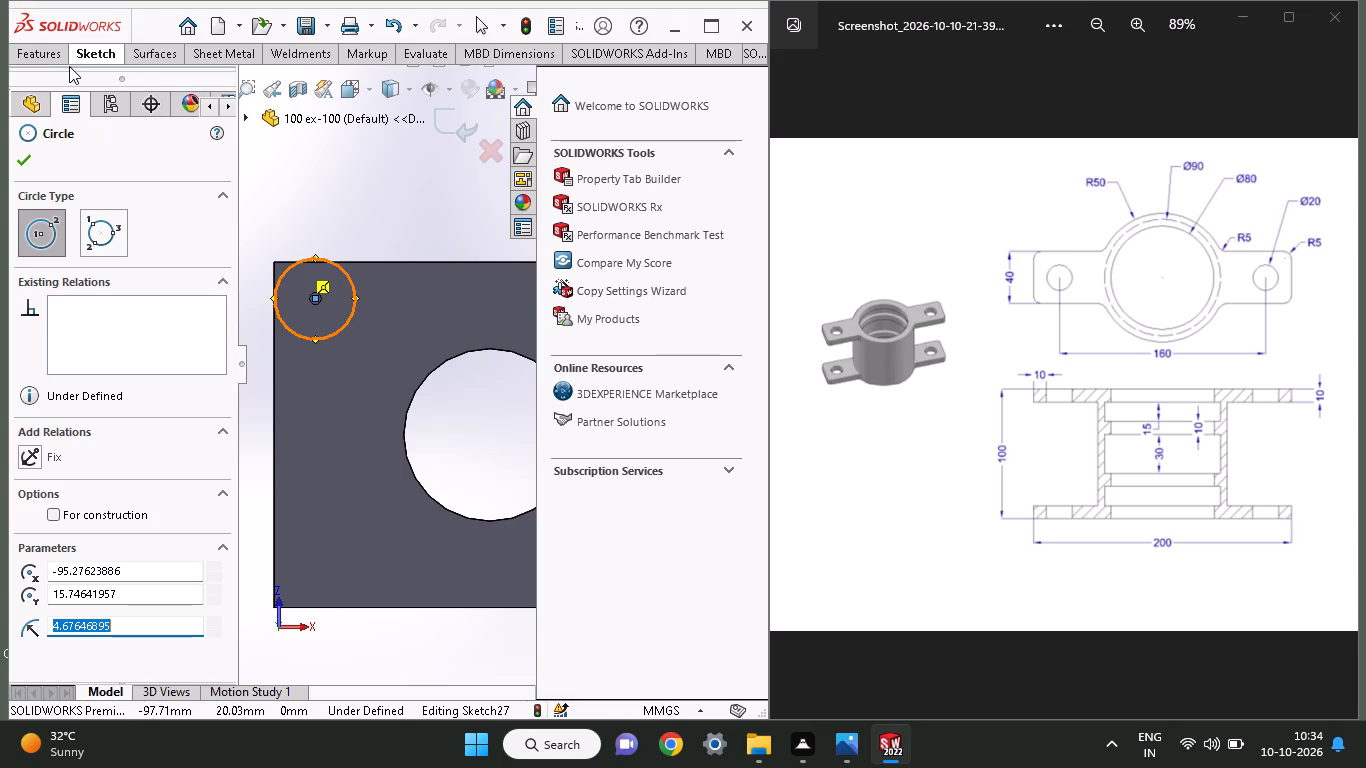
Dimension the corner circle's diameter and set it to 10 mm.
left_click(87, 47)
left_click(91, 82)
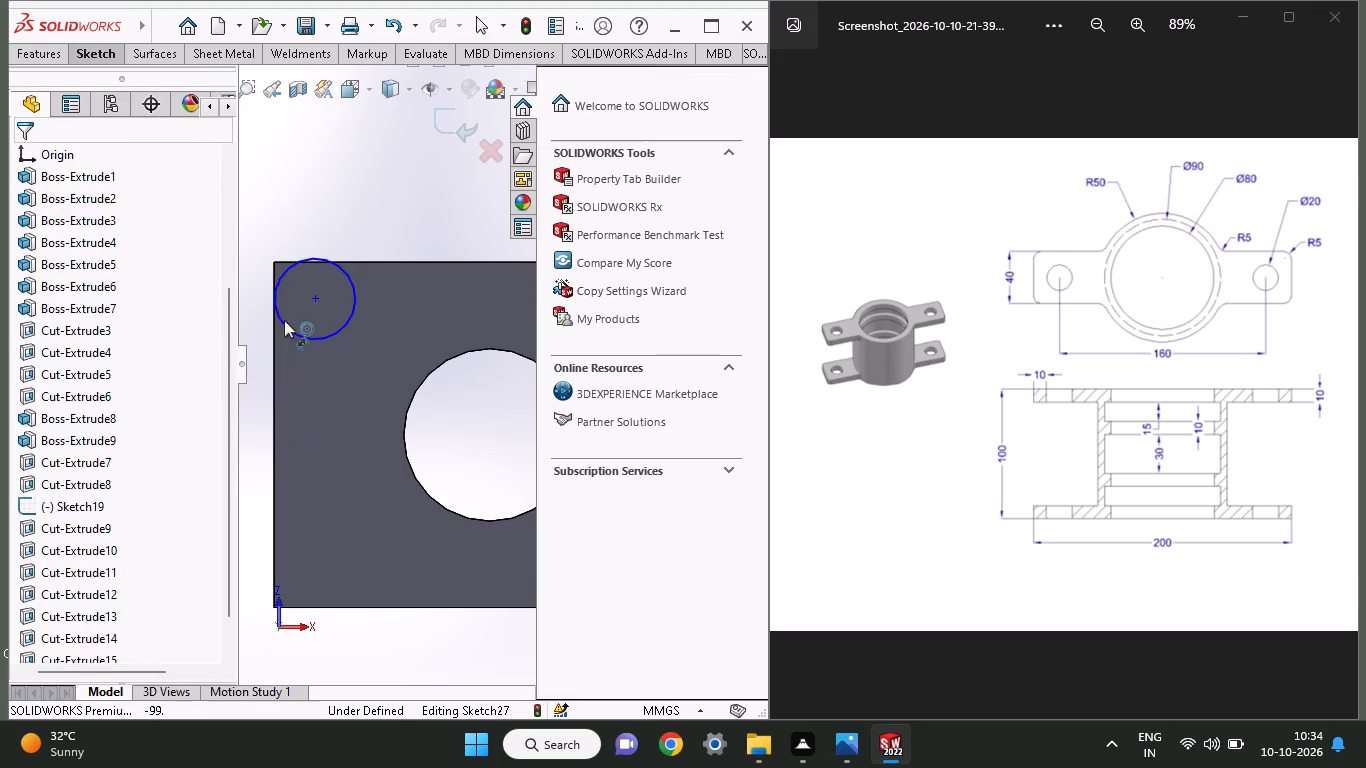
left_click(296, 332)
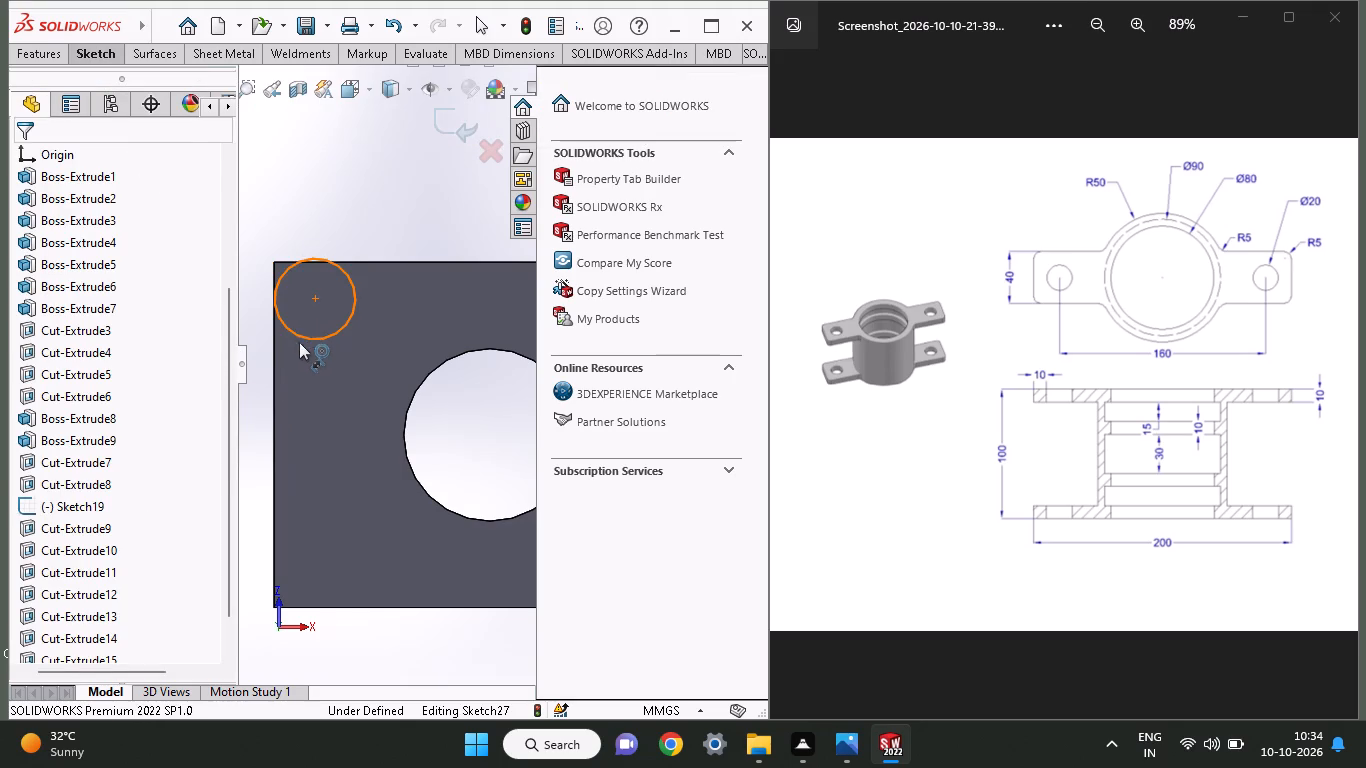
left_click(312, 390)
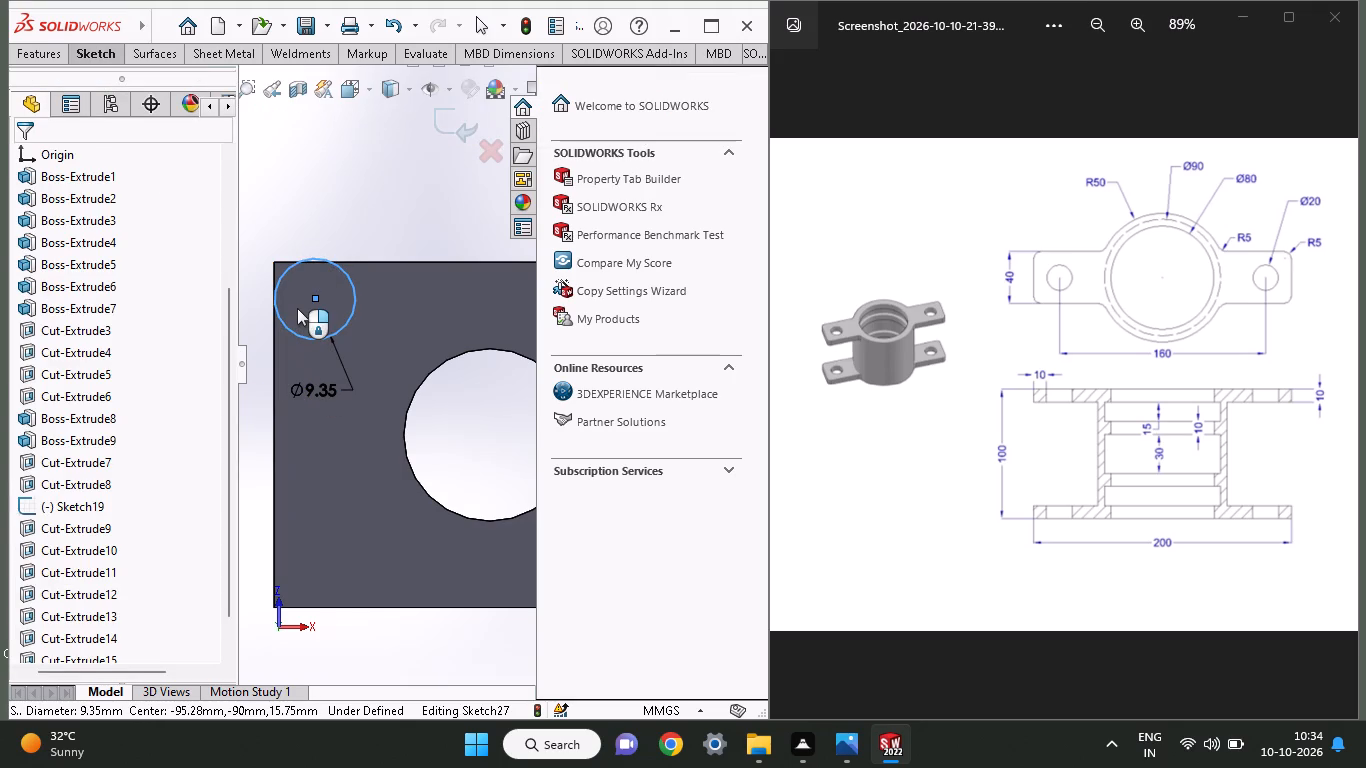
type("10")
key("Return")
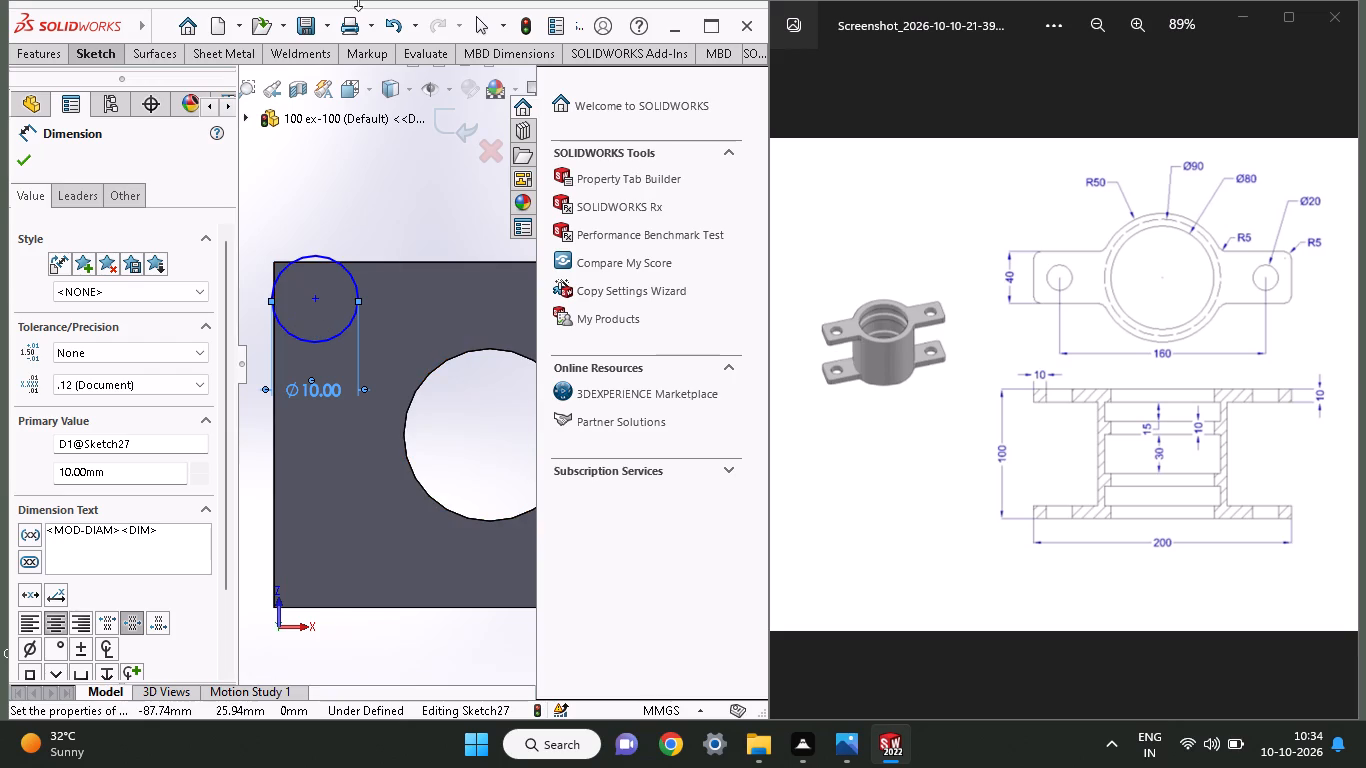
left_click(22, 160)
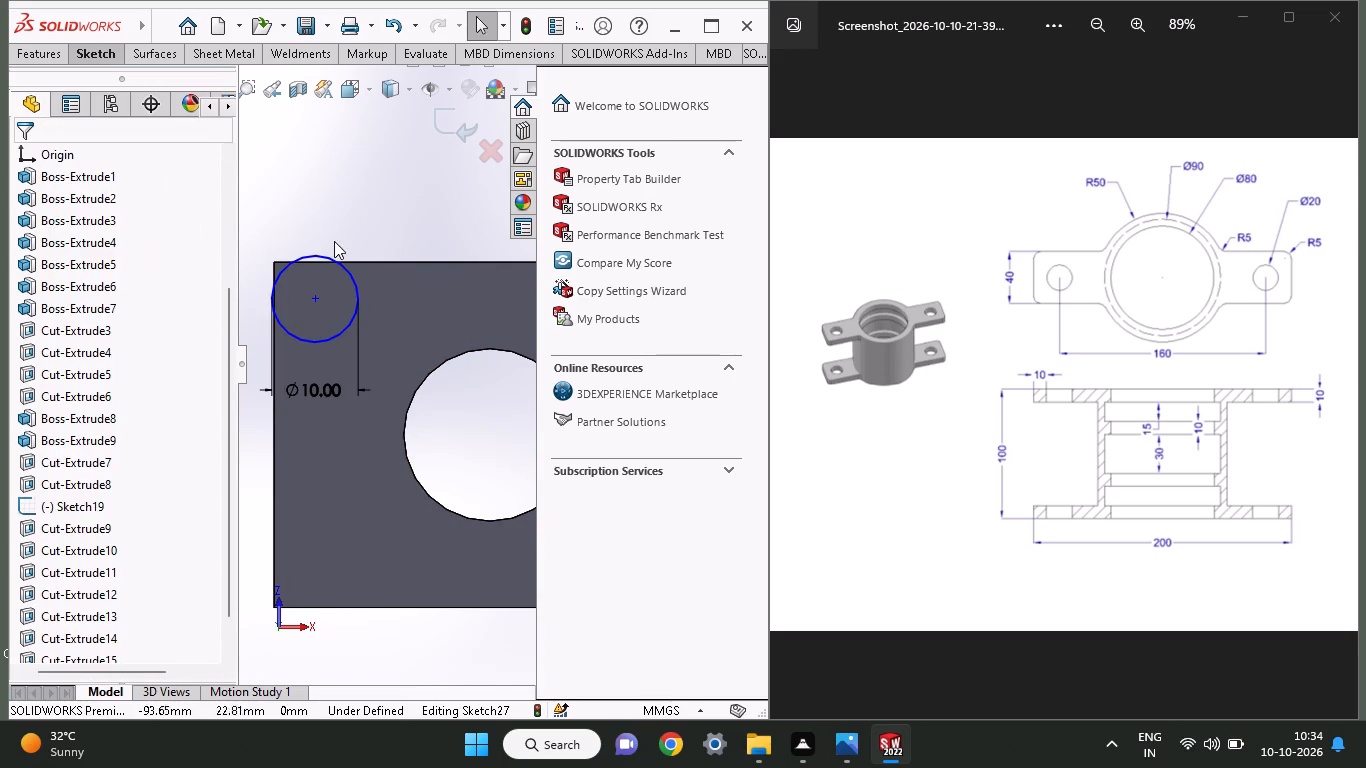
Make the 10 mm circle tangent to the flange's top edge and its left end edge.
left_click(352, 265)
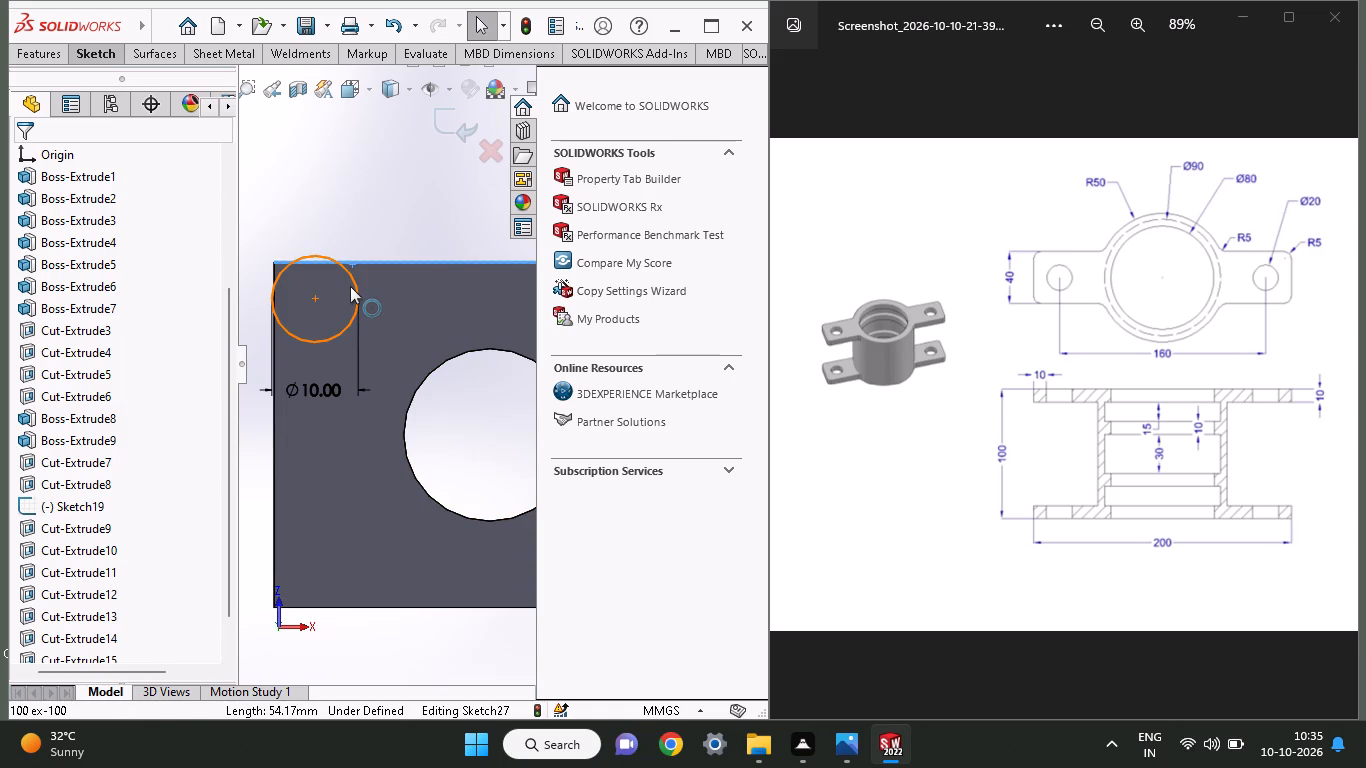
left_click(350, 286, "shift")
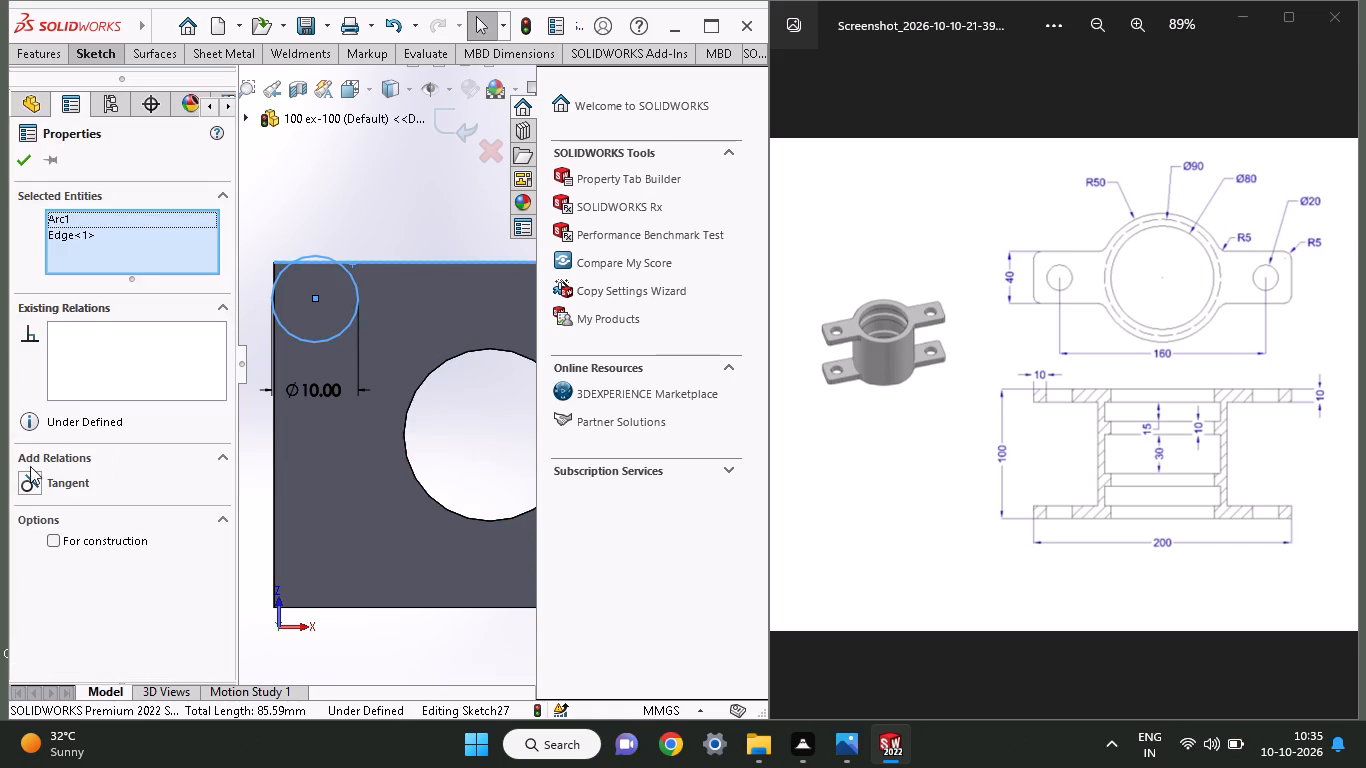
left_click(33, 490)
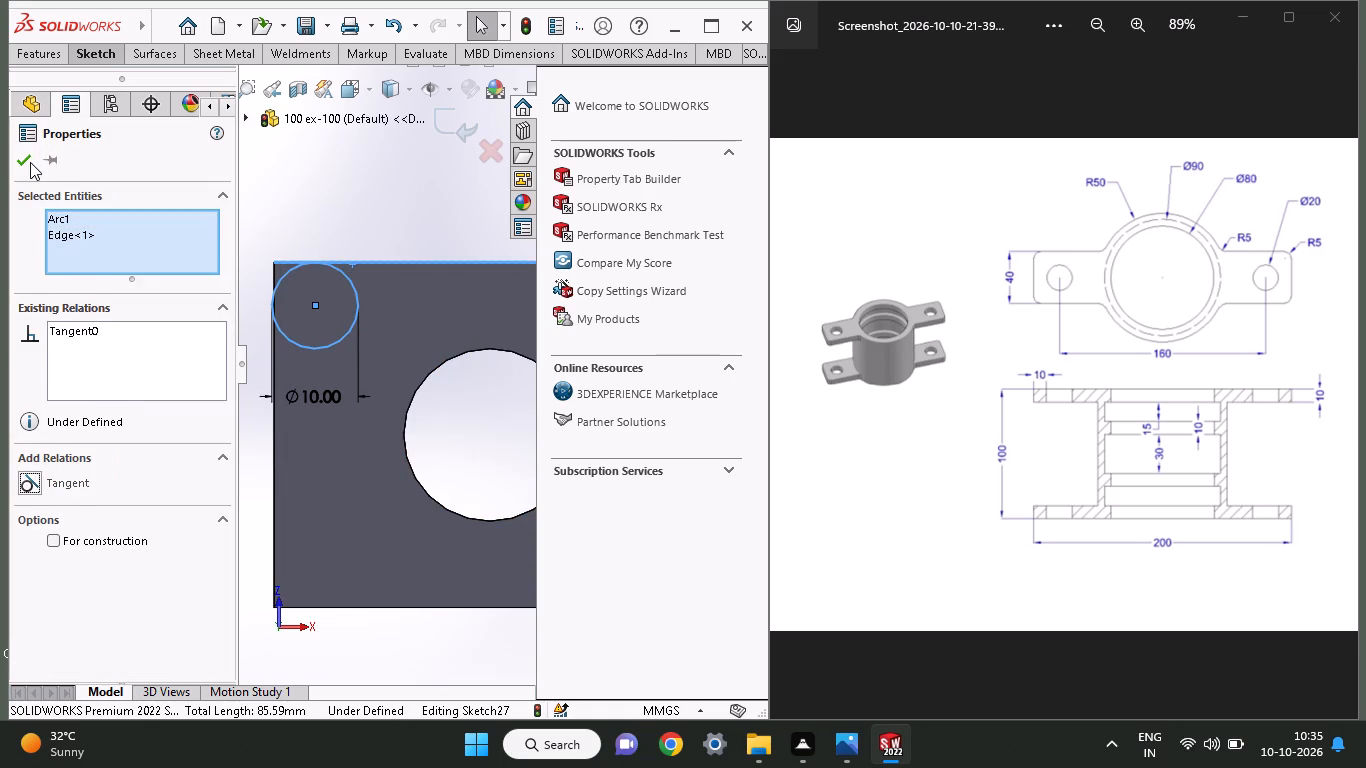
left_click(30, 162)
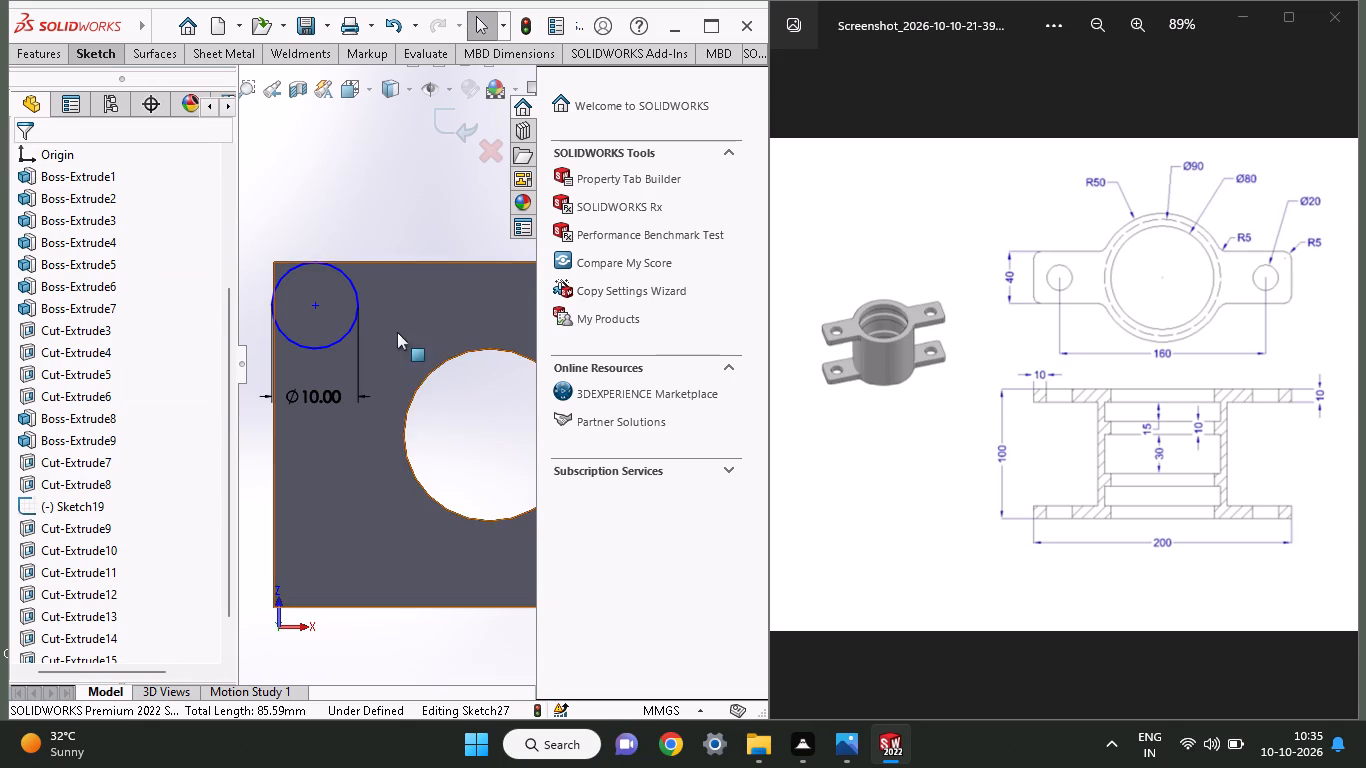
left_click(275, 360)
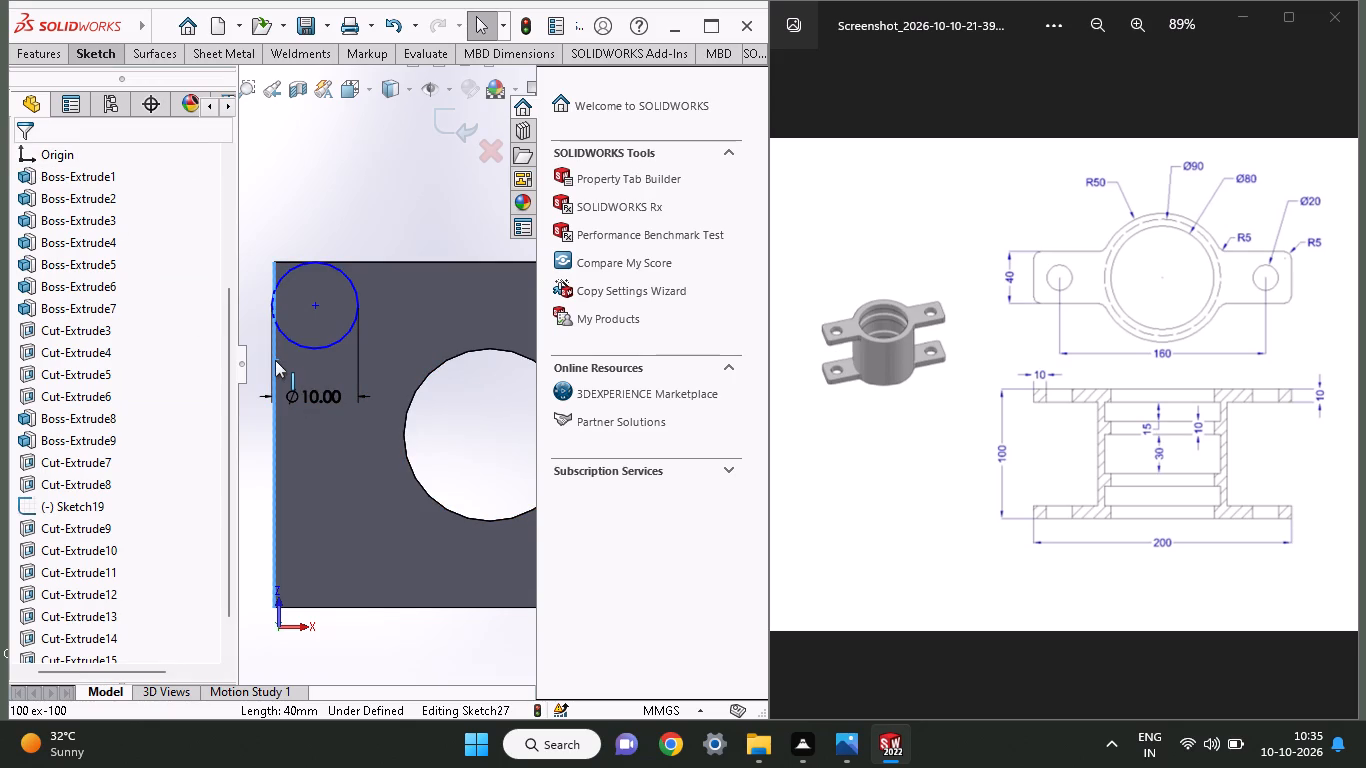
left_click(304, 347, "shift")
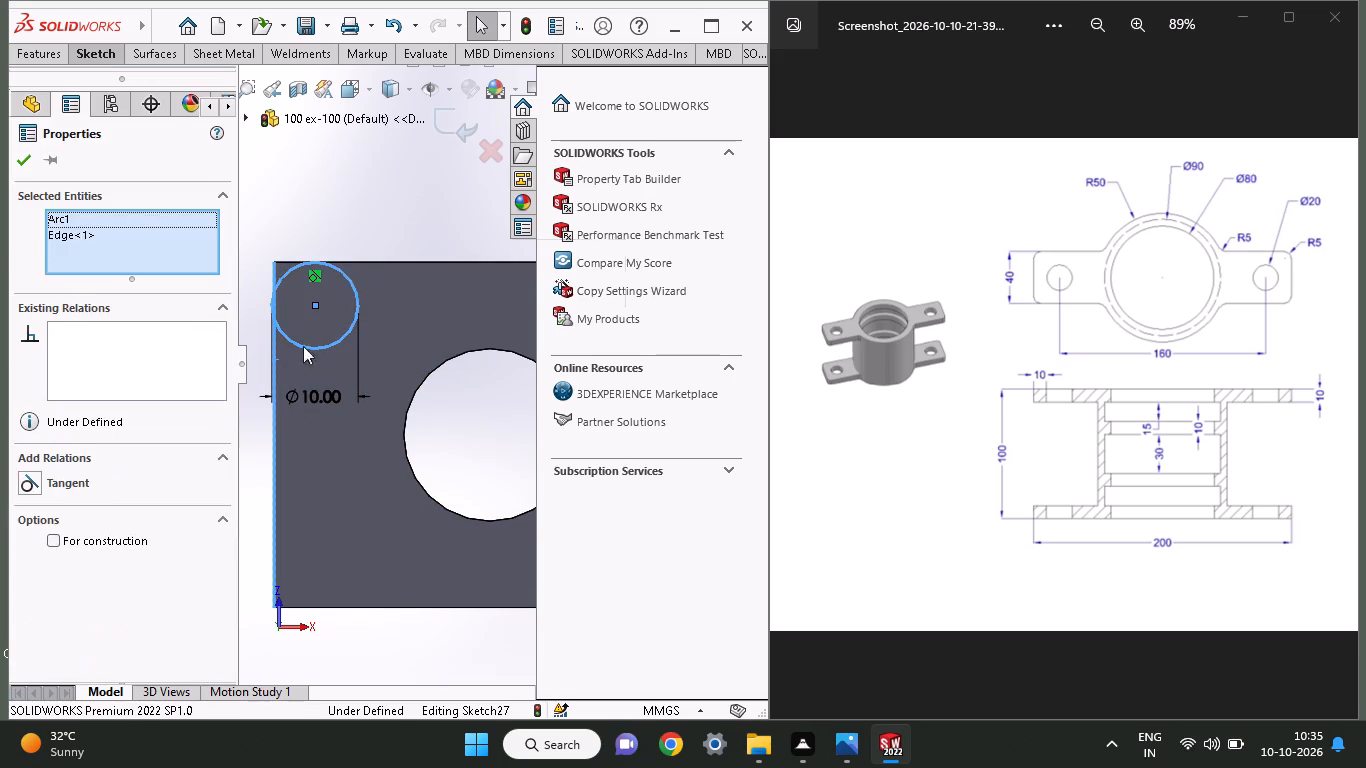
left_click(44, 478)
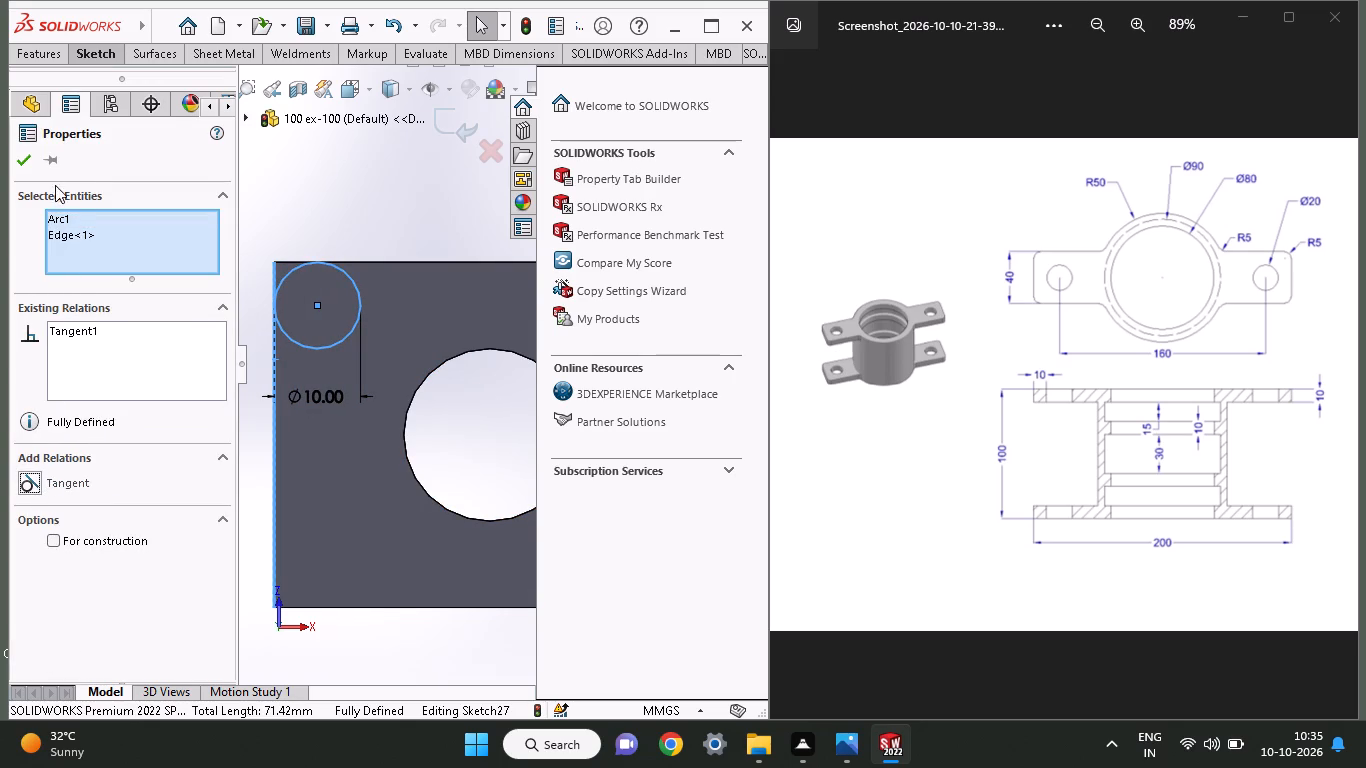
left_click(31, 167)
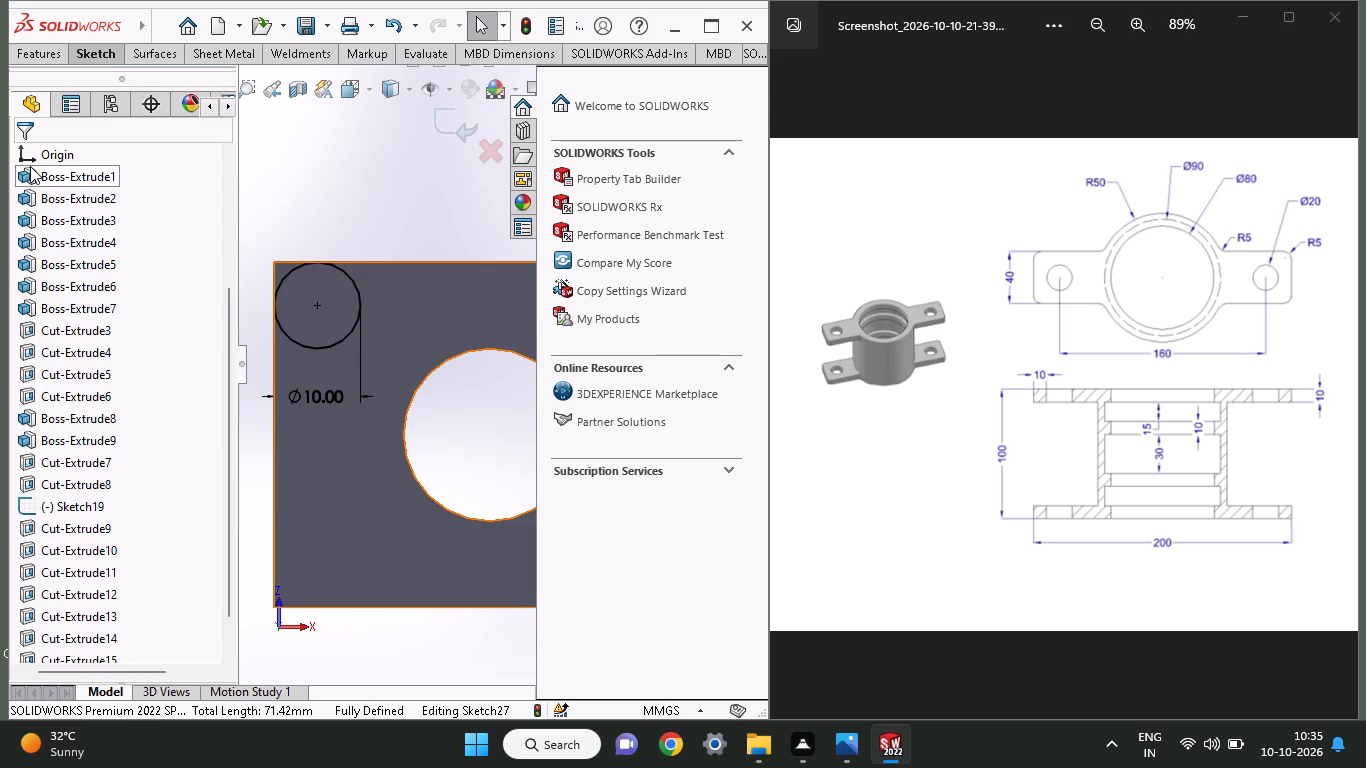
Draw two connected lines from the circle's left tangent point through the flange corner to its top tangent point.
left_click(91, 65)
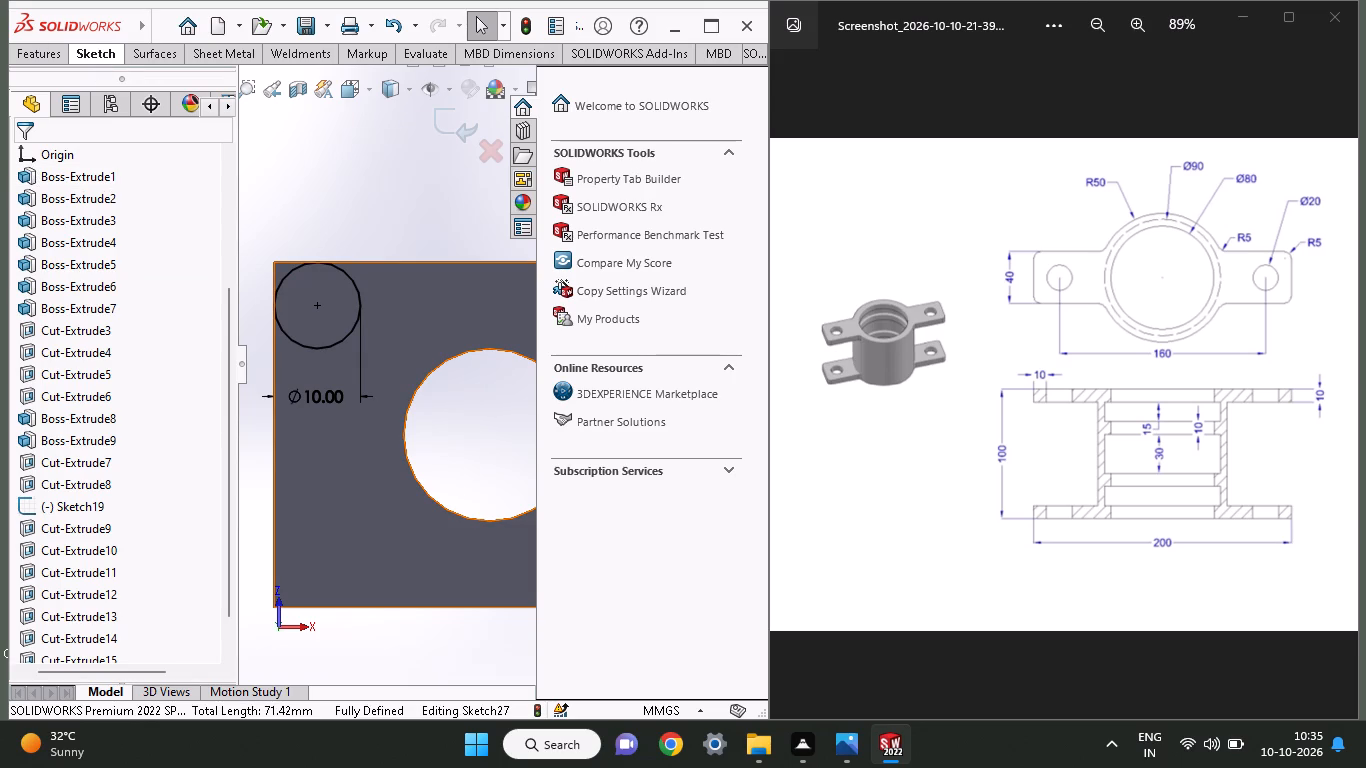
left_click(100, 52)
left_click(130, 79)
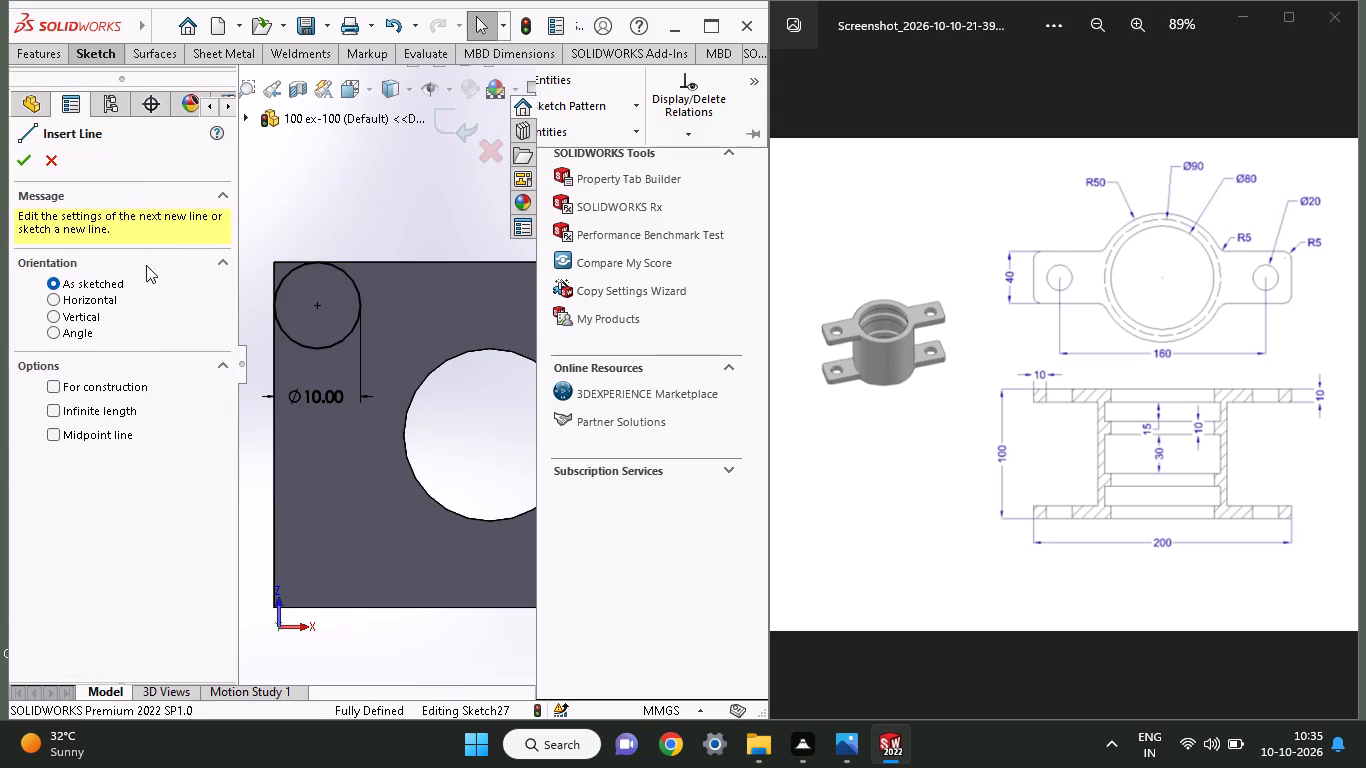
left_click(271, 309)
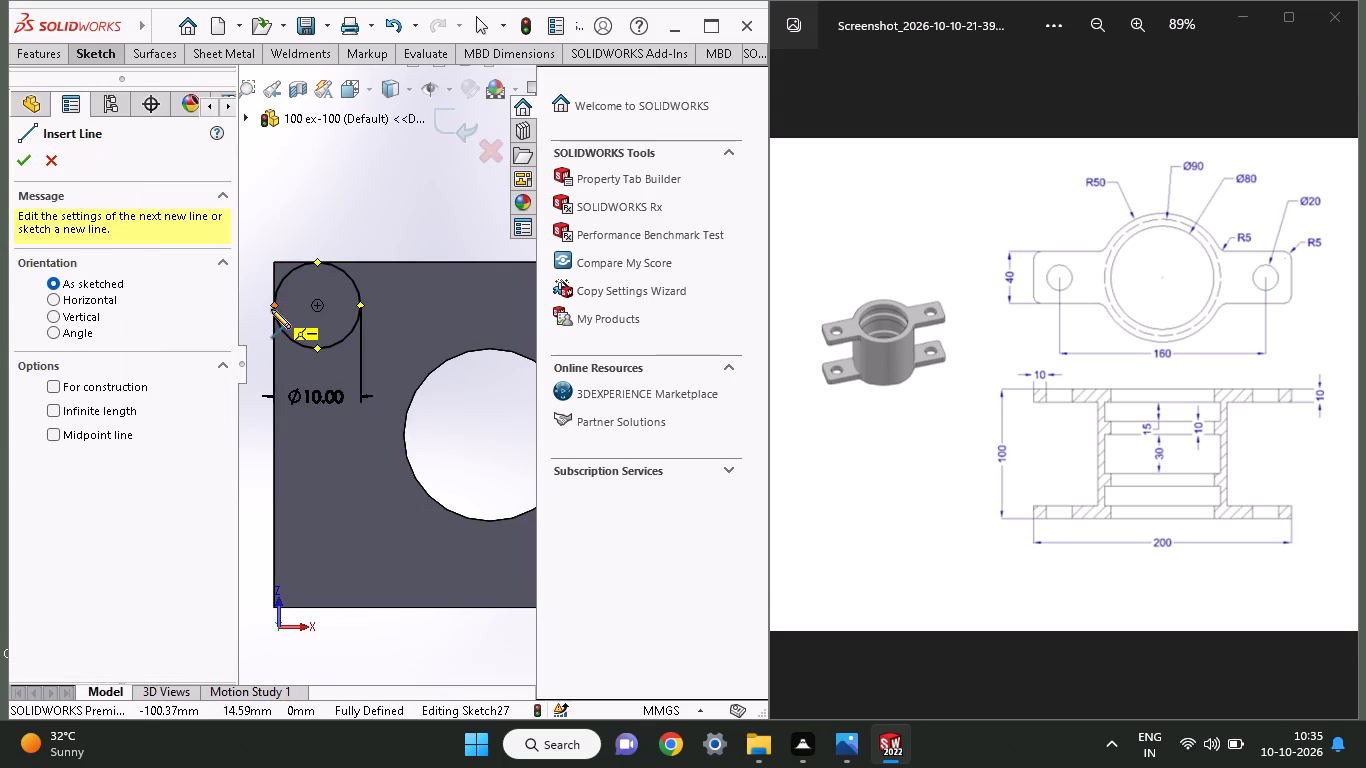
left_click(274, 263)
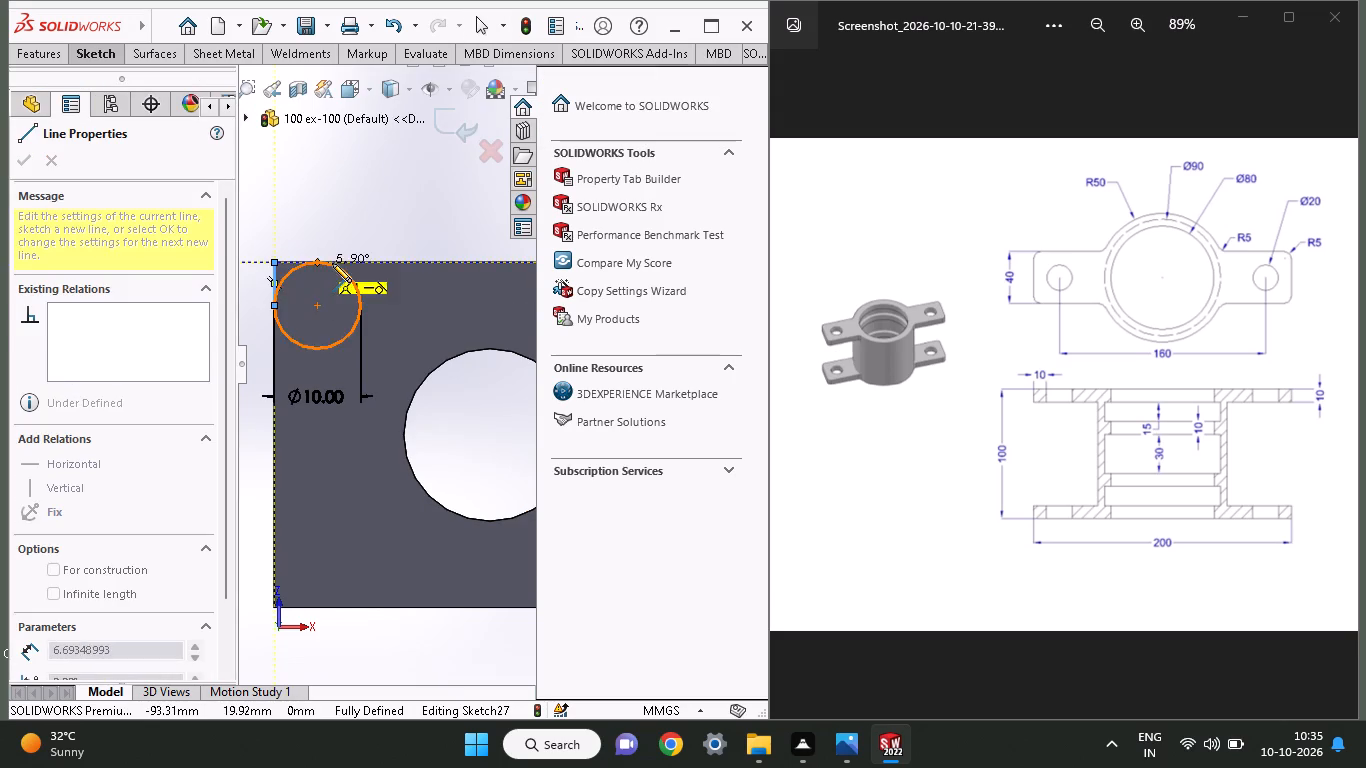
left_click(317, 262)
right_click(306, 205)
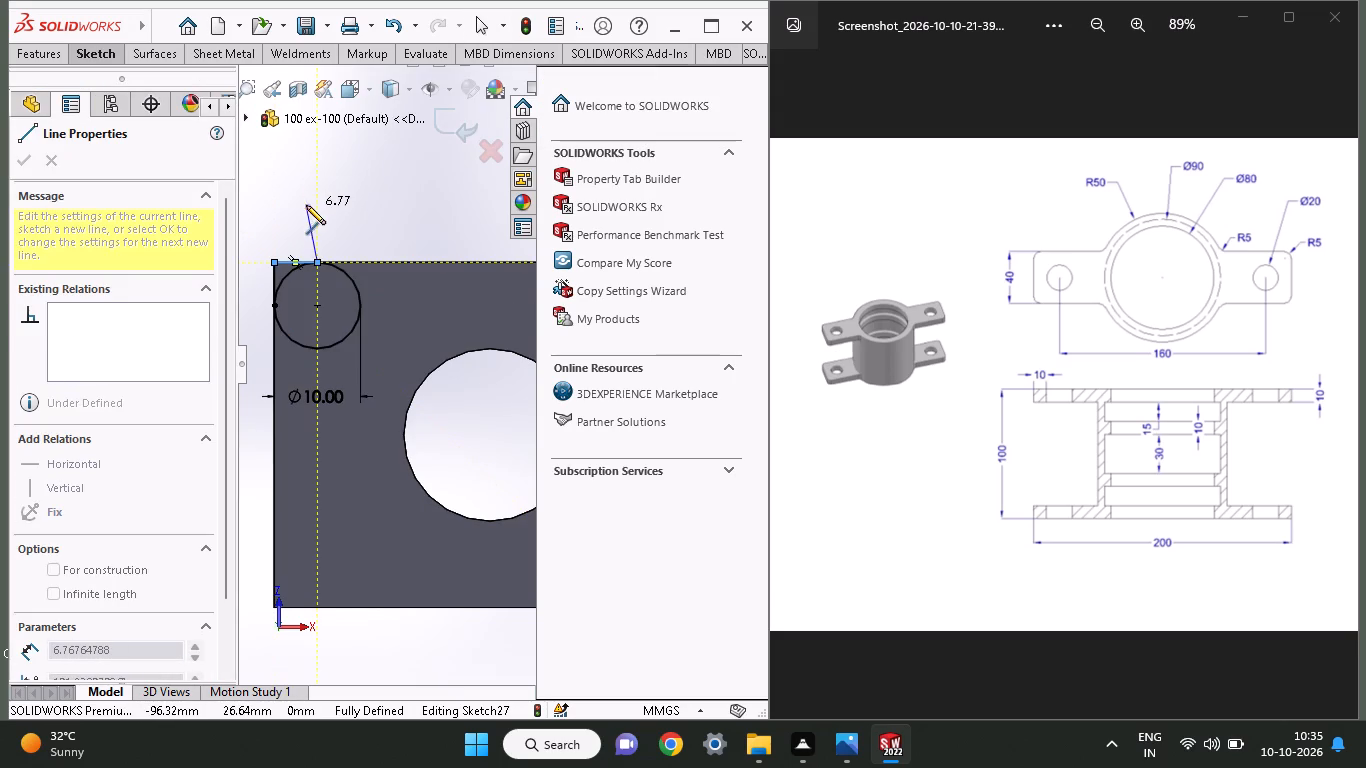
left_click(325, 217)
Trim the circle so only the arc facing the flange corner remains.
left_click(80, 49)
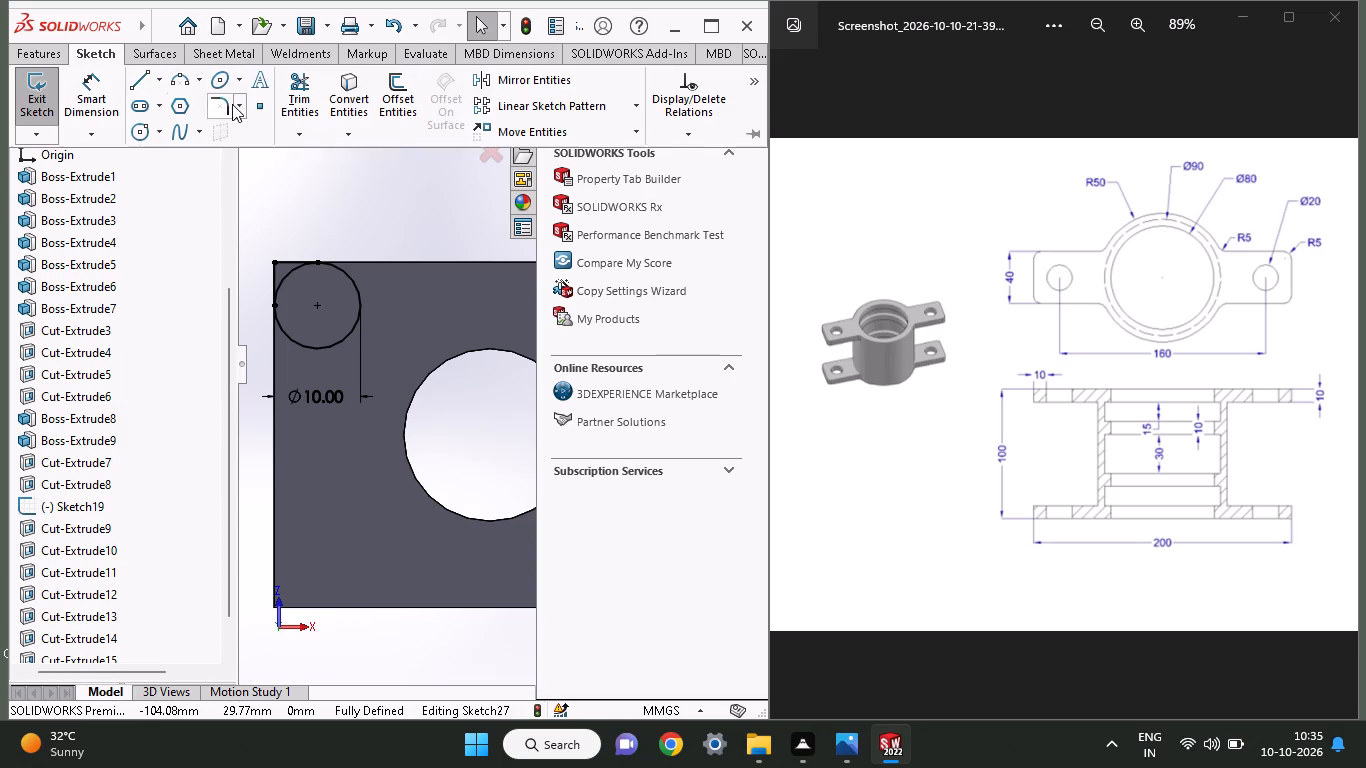
left_click(319, 90)
left_click_drag(368, 313, 328, 340)
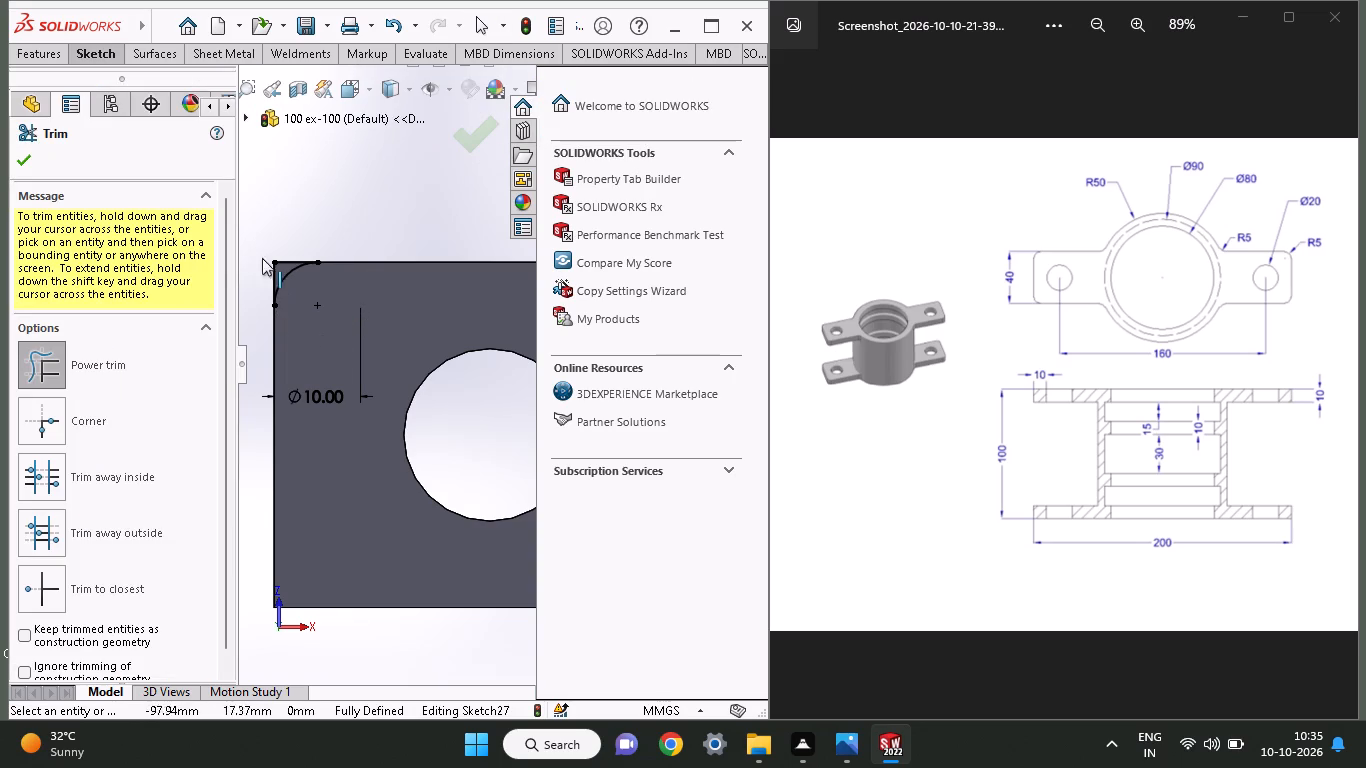
Cut-extrude the corner profile from the sketch plane, Blind, 65 mm deep.
left_click(36, 57)
left_click(307, 102)
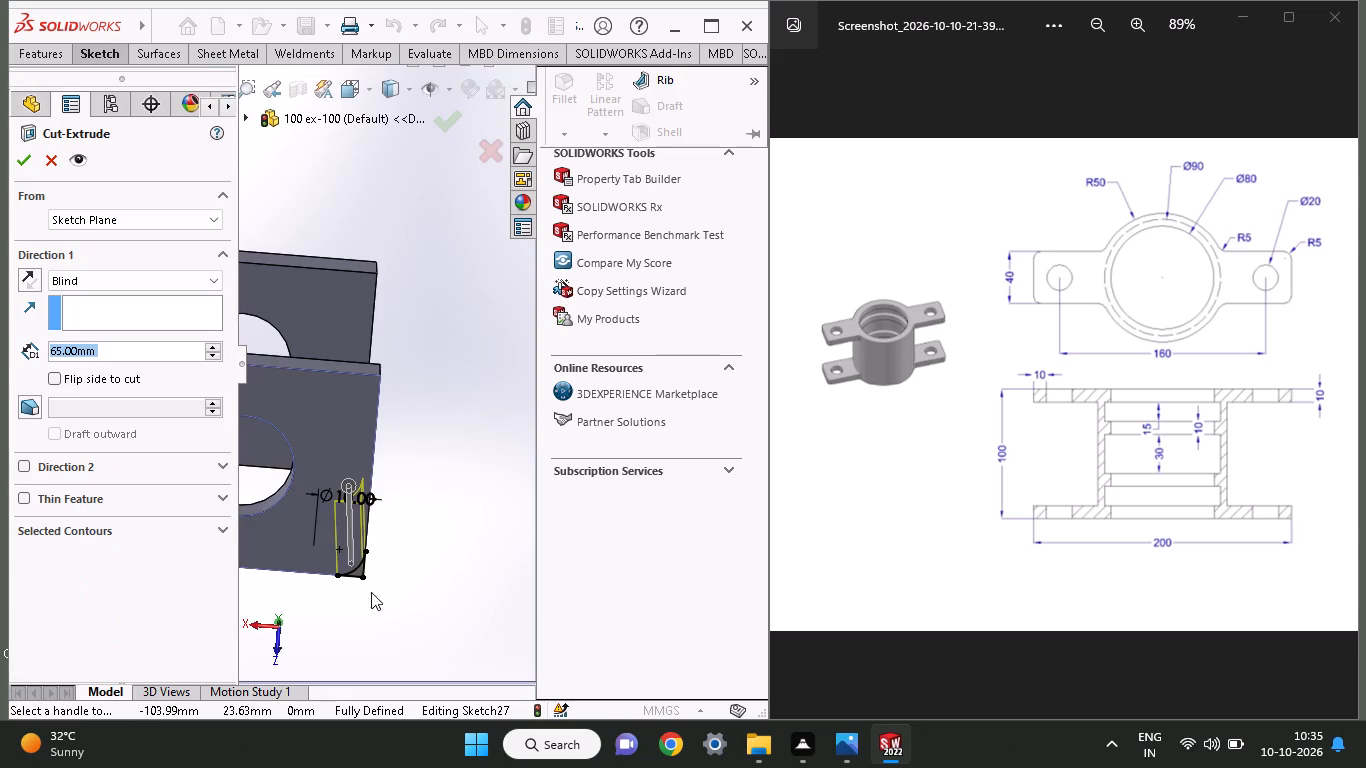
middle_click_drag(400, 562, 372, 558)
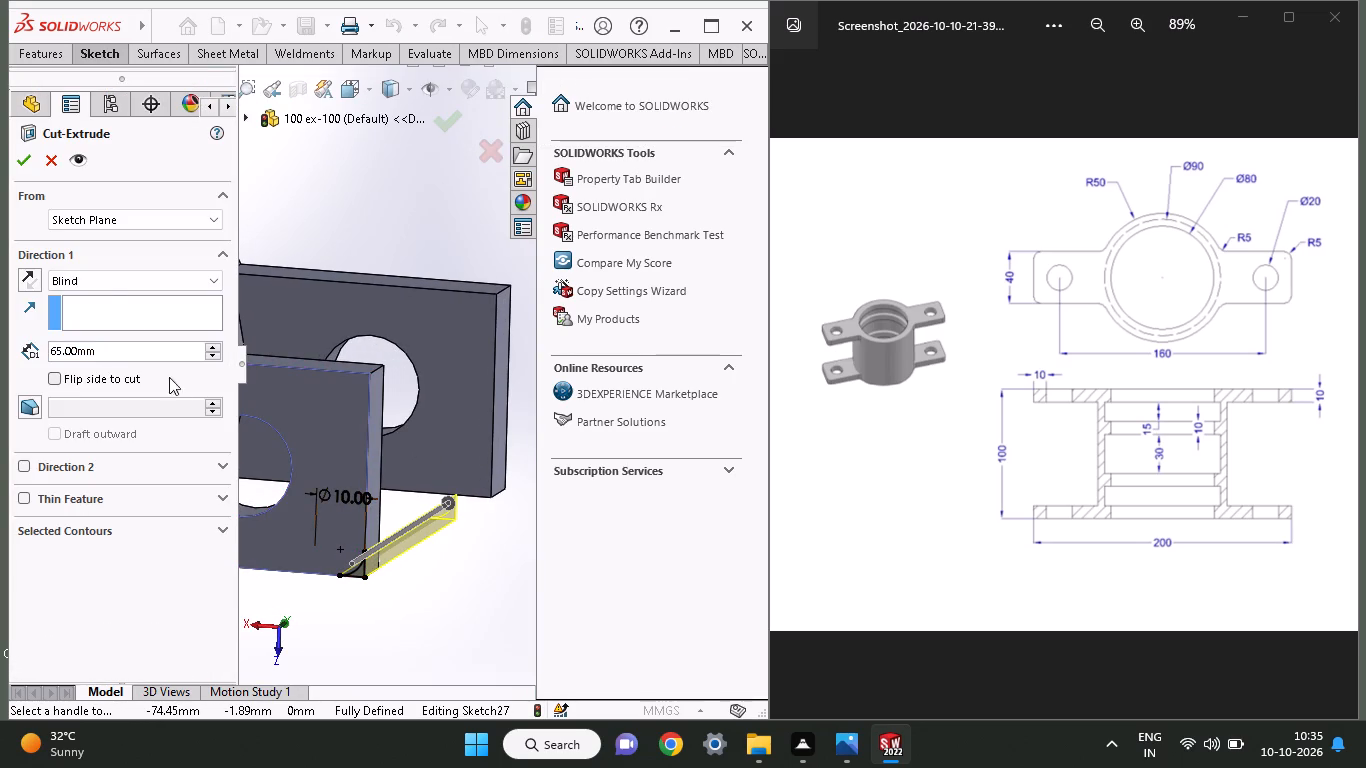
left_click(21, 161)
scroll(21, 155, "down", 1)
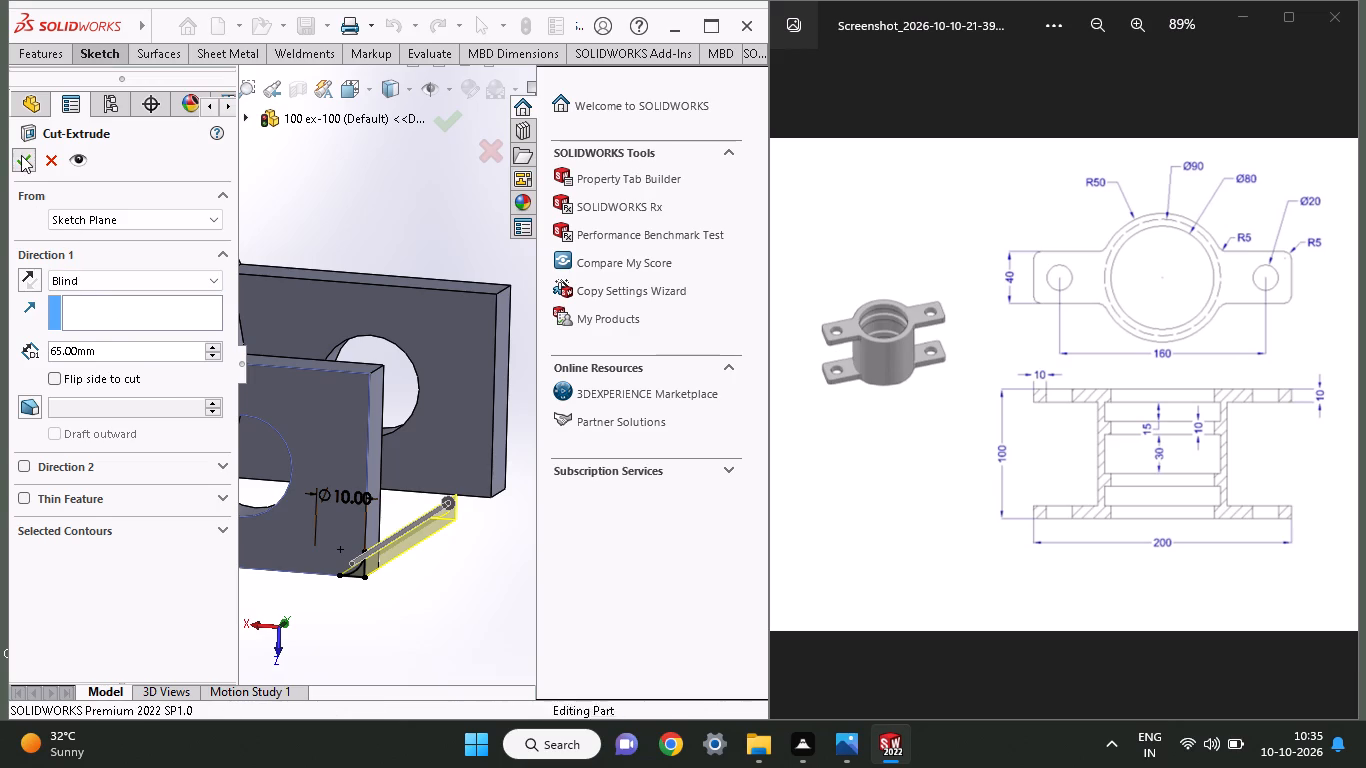
Start a sketch on the outer face of the front flange that already has one rounded corner.
left_click(323, 426)
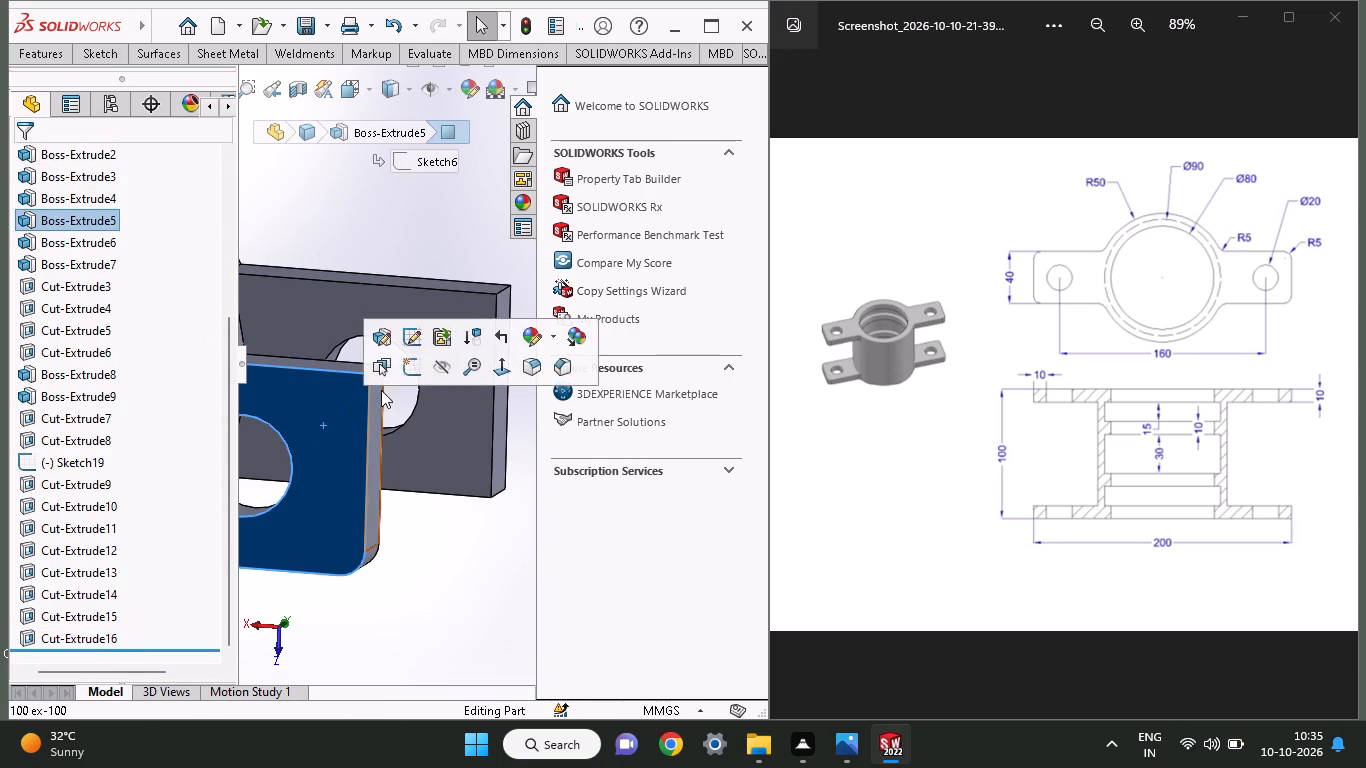
left_click(421, 359)
scroll(341, 446, "up", 1)
scroll(311, 442, "down", 1)
scroll(311, 442, "up", 1)
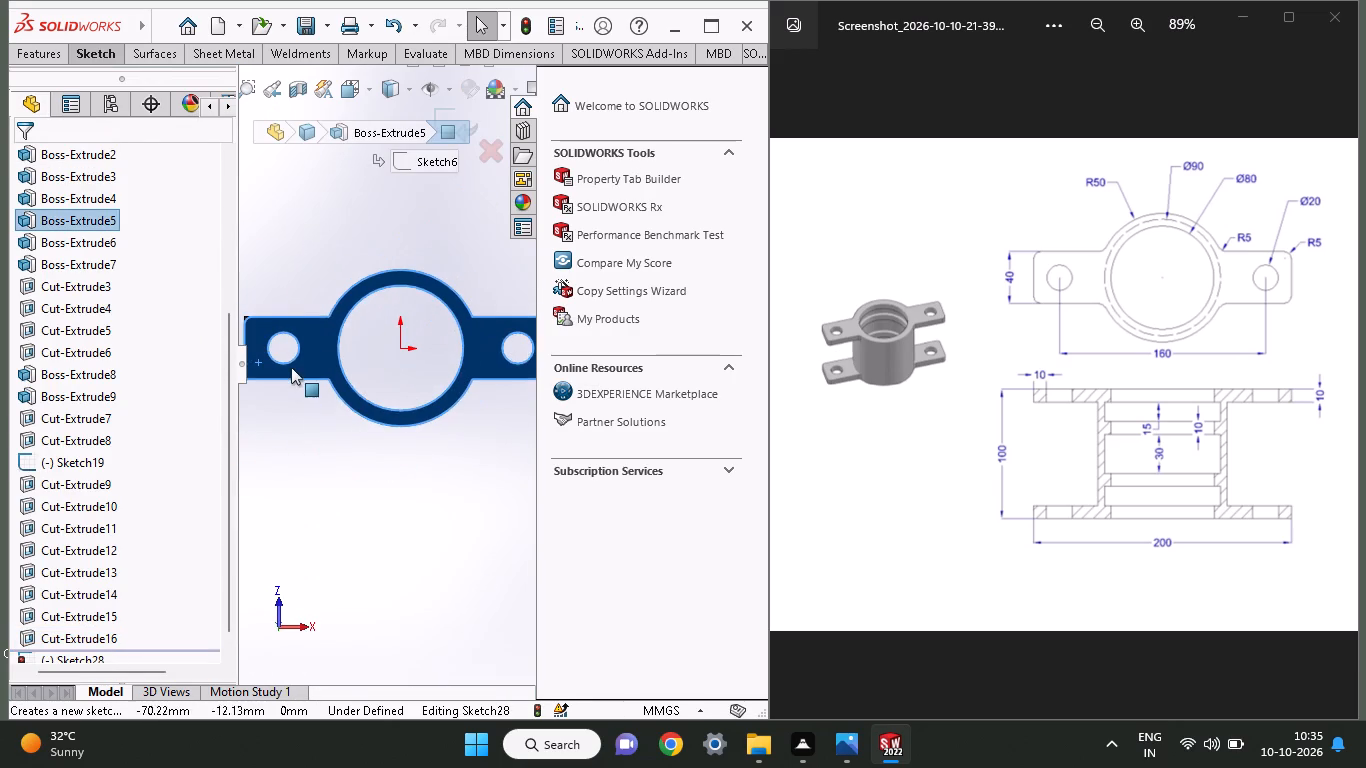
scroll(291, 367, "down", 1)
scroll(291, 367, "up", 1)
scroll(285, 363, "down", 1)
scroll(285, 363, "up", 1)
scroll(285, 369, "down", 1)
scroll(298, 370, "up", 1)
scroll(304, 367, "down", 1)
scroll(324, 362, "up", 1)
scroll(326, 362, "down", 1)
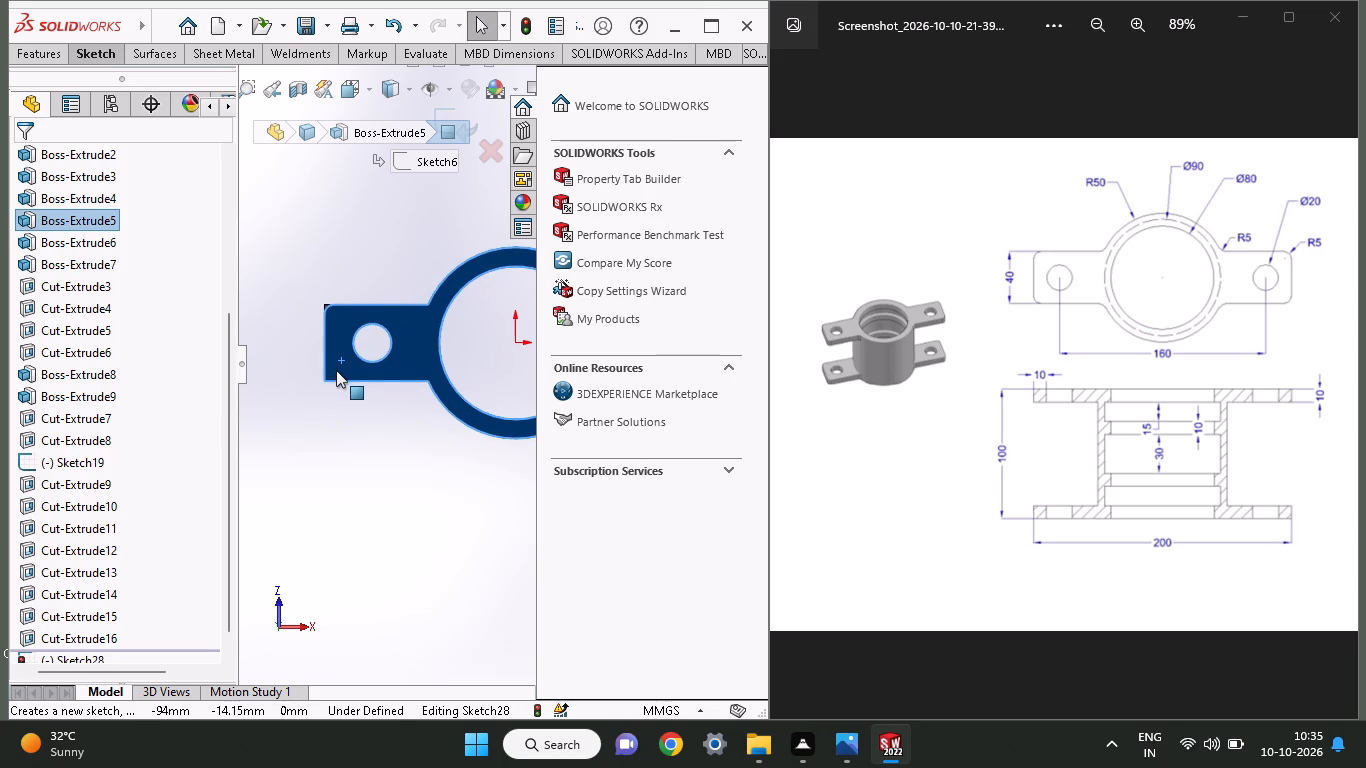
scroll(336, 370, "up", 2, "ctrl")
scroll(336, 370, "down", 8, "ctrl")
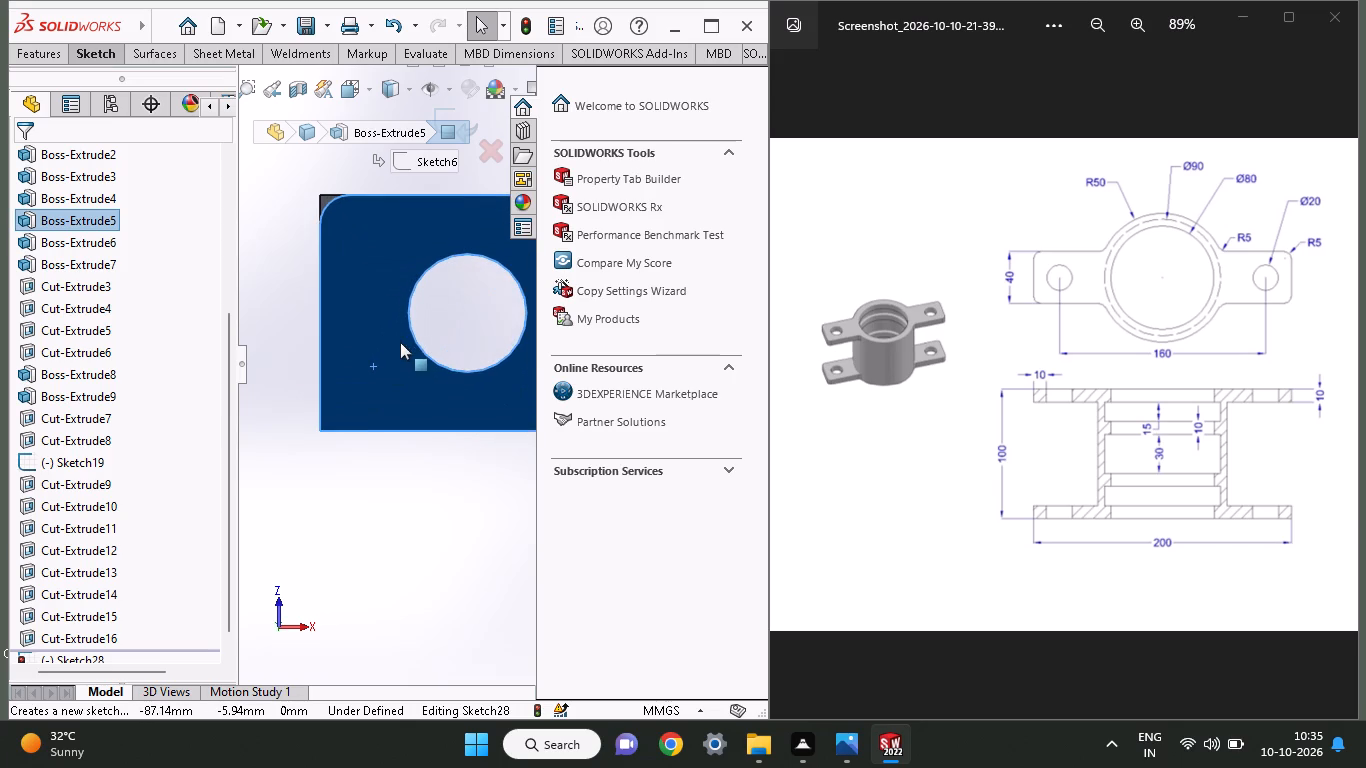
scroll(400, 342, "down", 2, "ctrl")
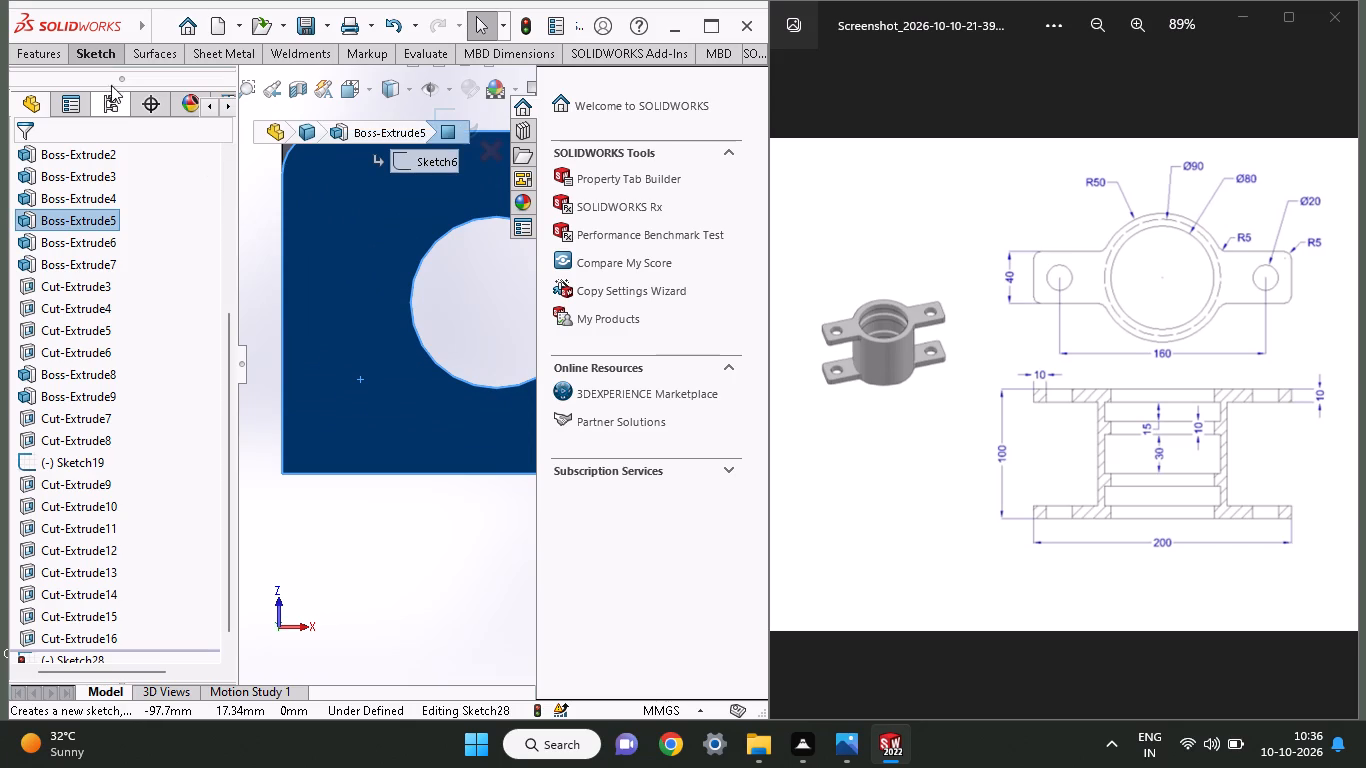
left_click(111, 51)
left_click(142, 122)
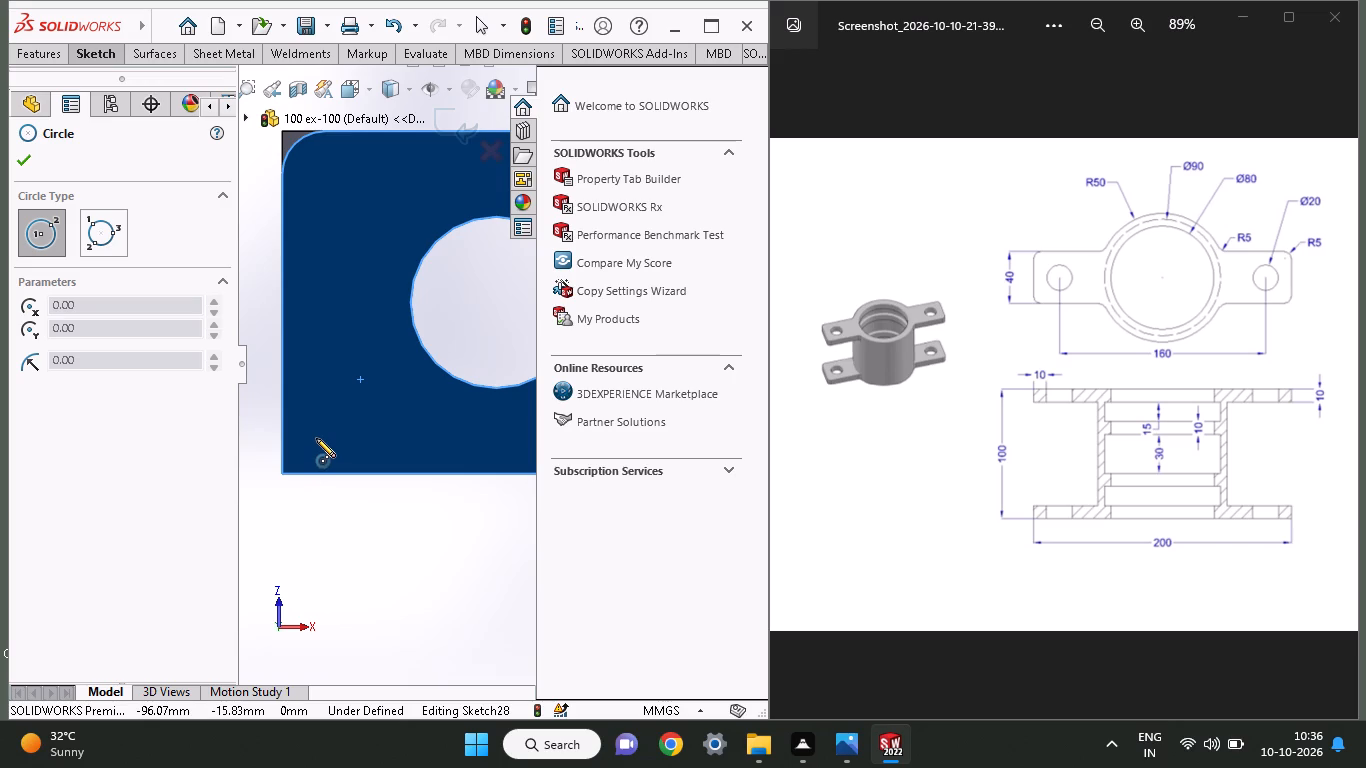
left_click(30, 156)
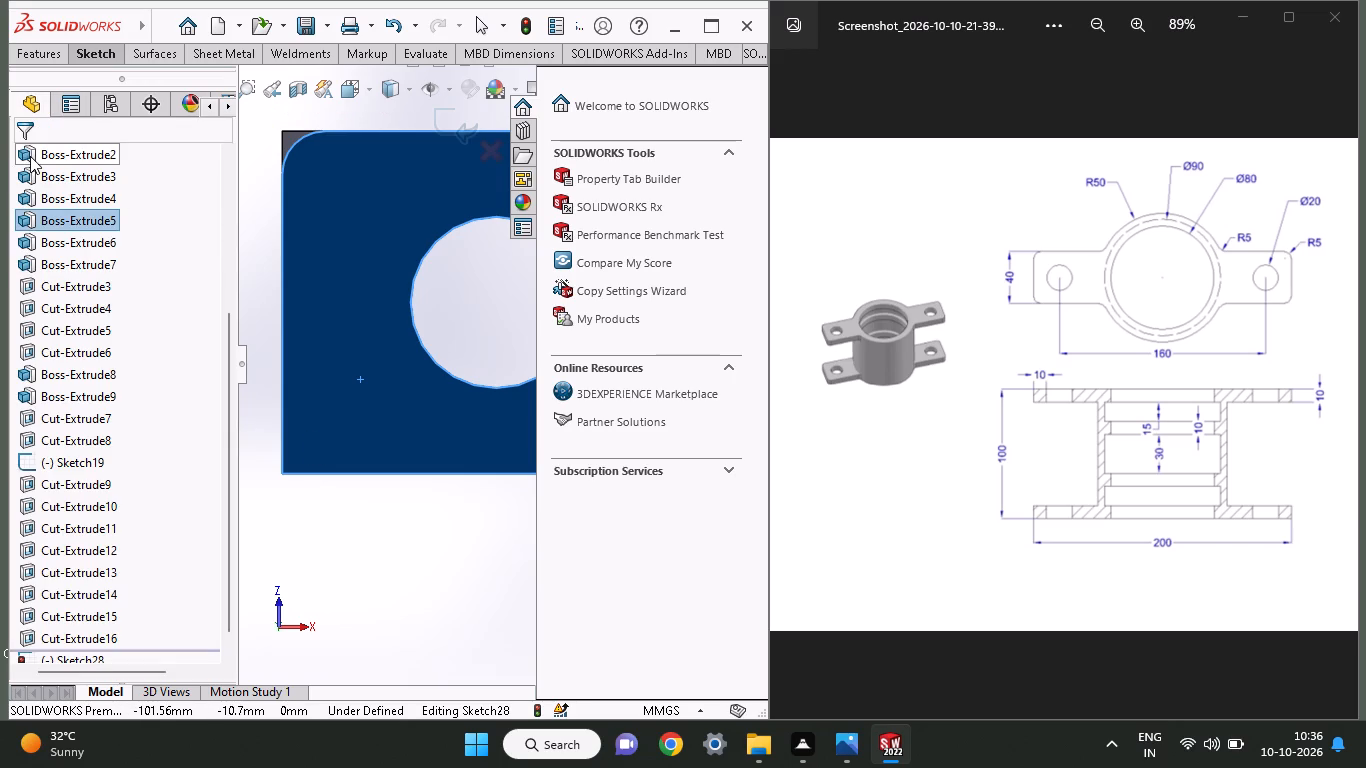
Draw two connected lines along the flange's end edge and bottom edge, meeting at the square corner, the bottom one about 17.6 mm.
left_click(97, 53)
left_click(142, 79)
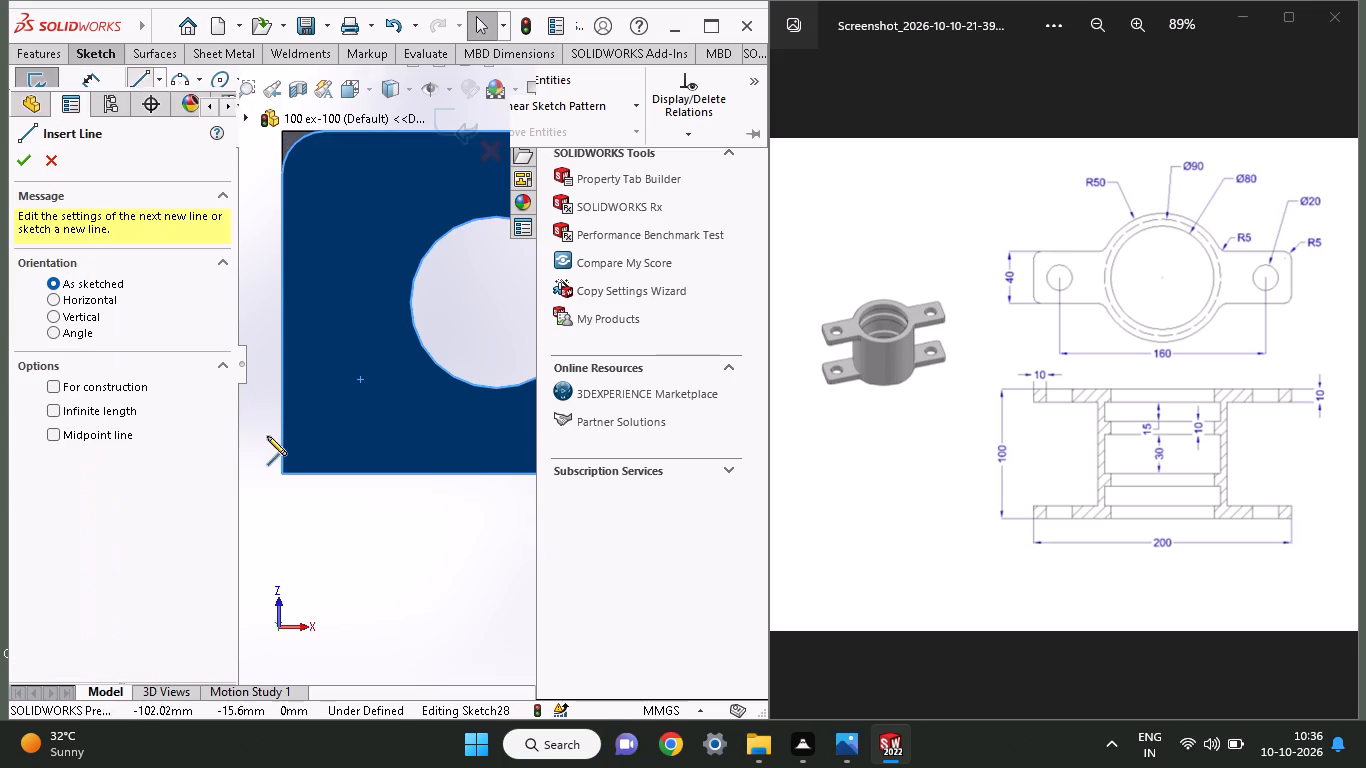
left_click(282, 379)
left_click(280, 475)
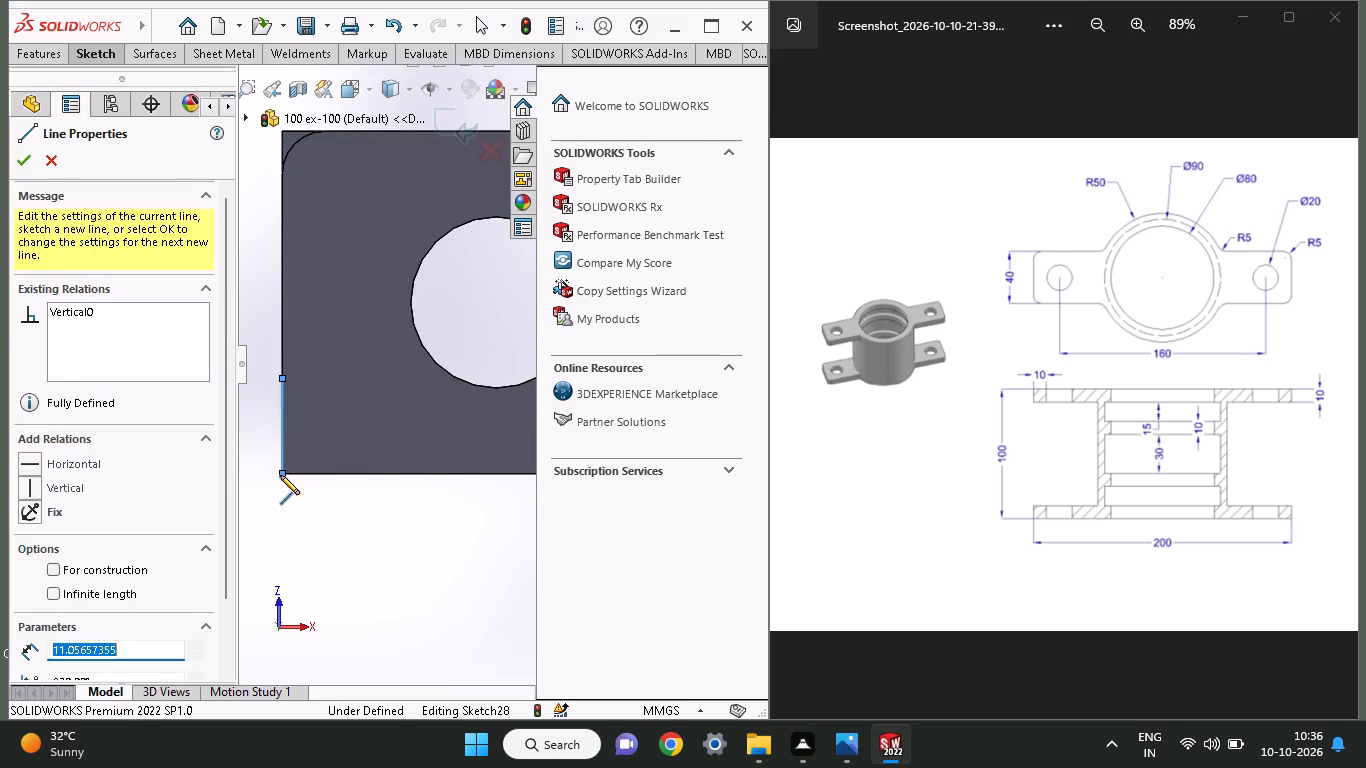
left_click(433, 474)
right_click(403, 525)
left_click(420, 538)
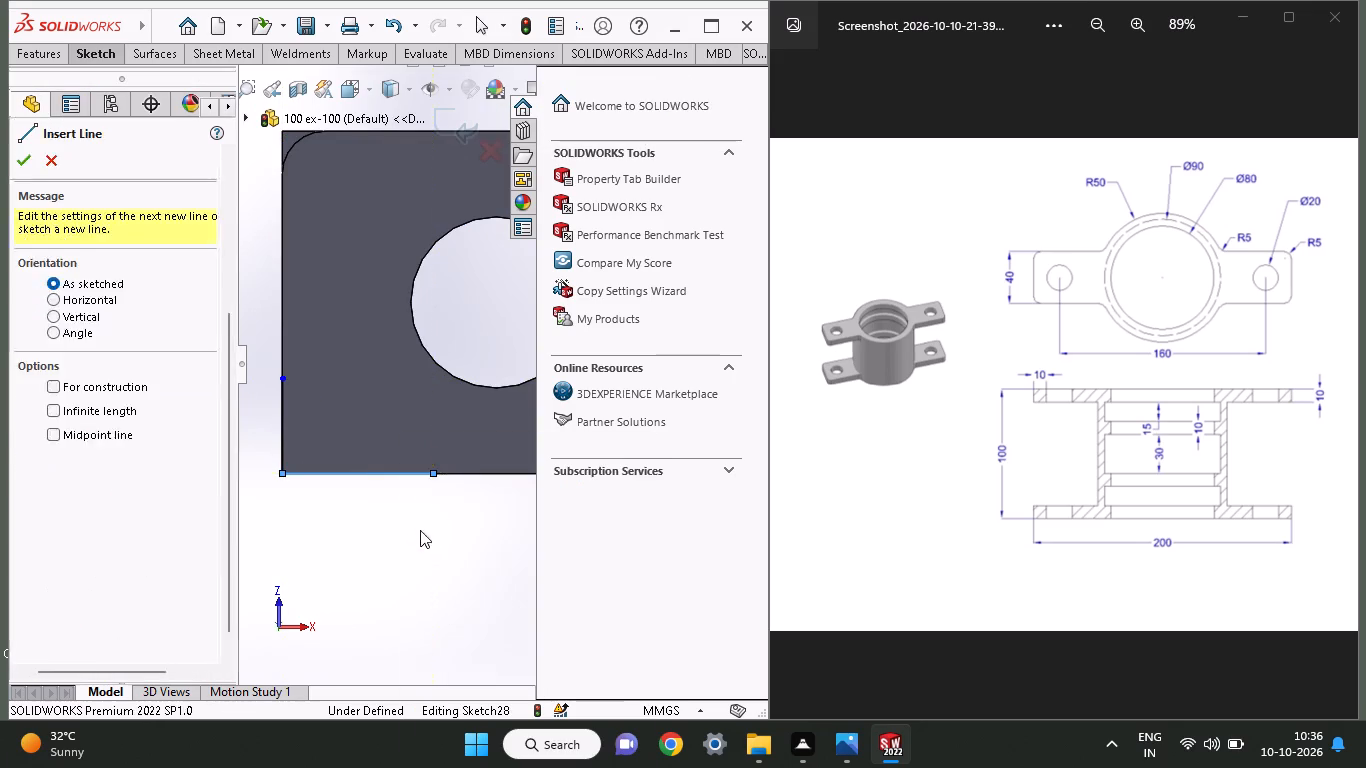
Add a 5 mm sketch fillet where the two lines meet at the flange corner.
left_click(91, 58)
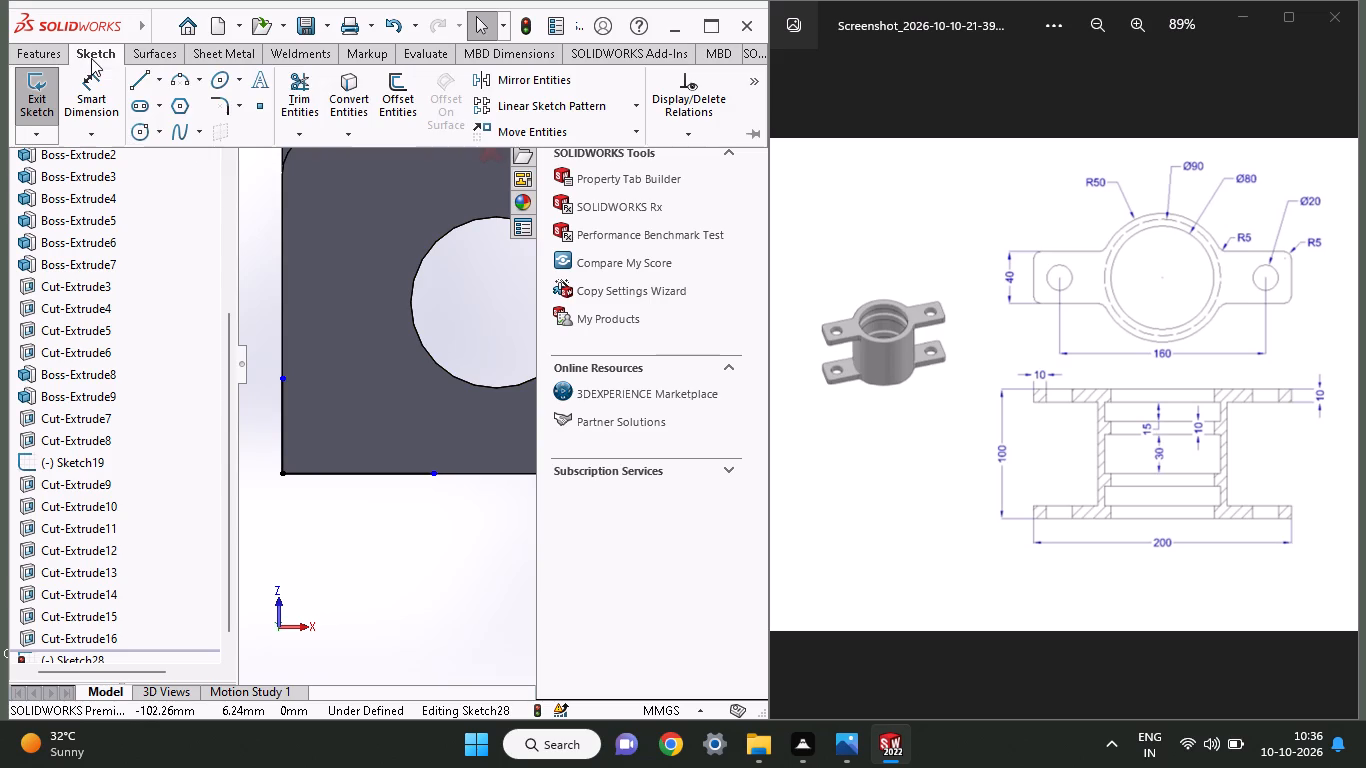
left_click(209, 103)
left_click(281, 472)
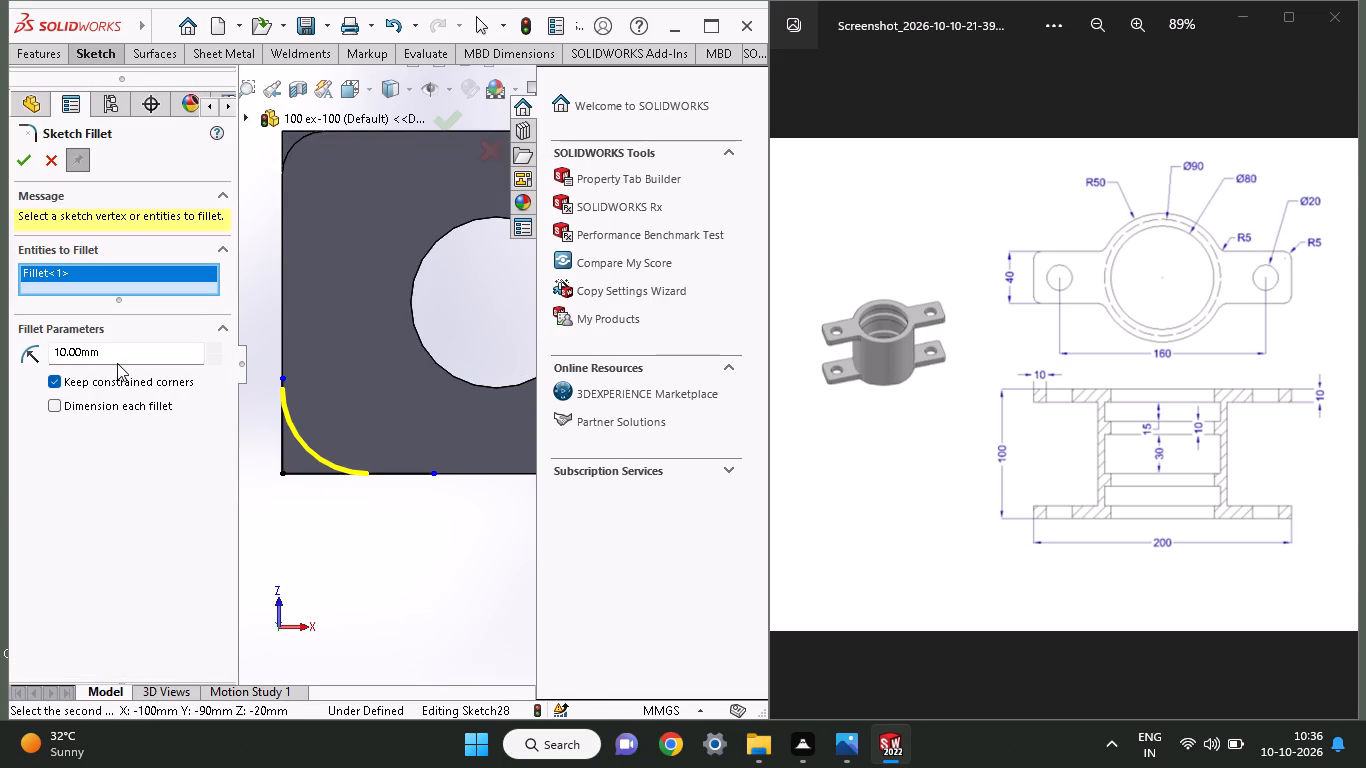
left_click_drag(117, 359, 3, 354)
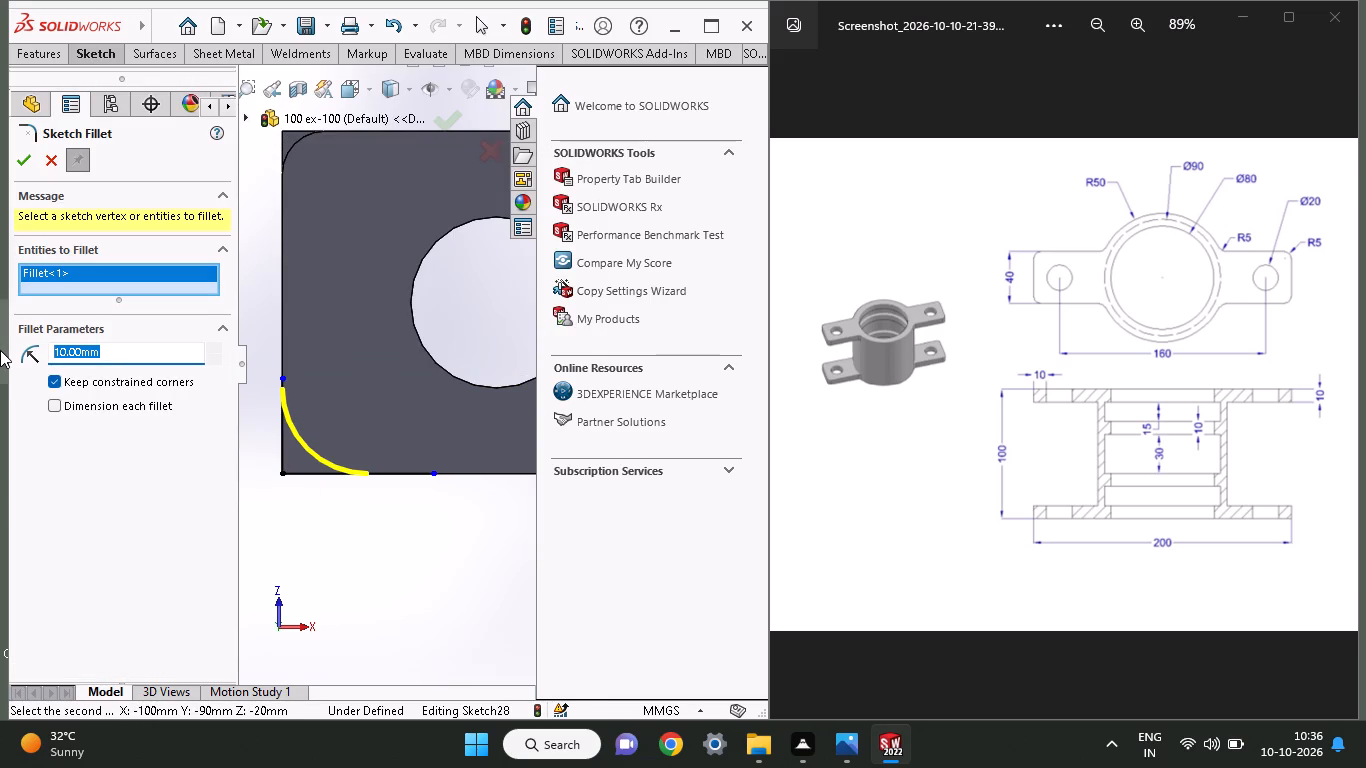
key("5")
key("Return")
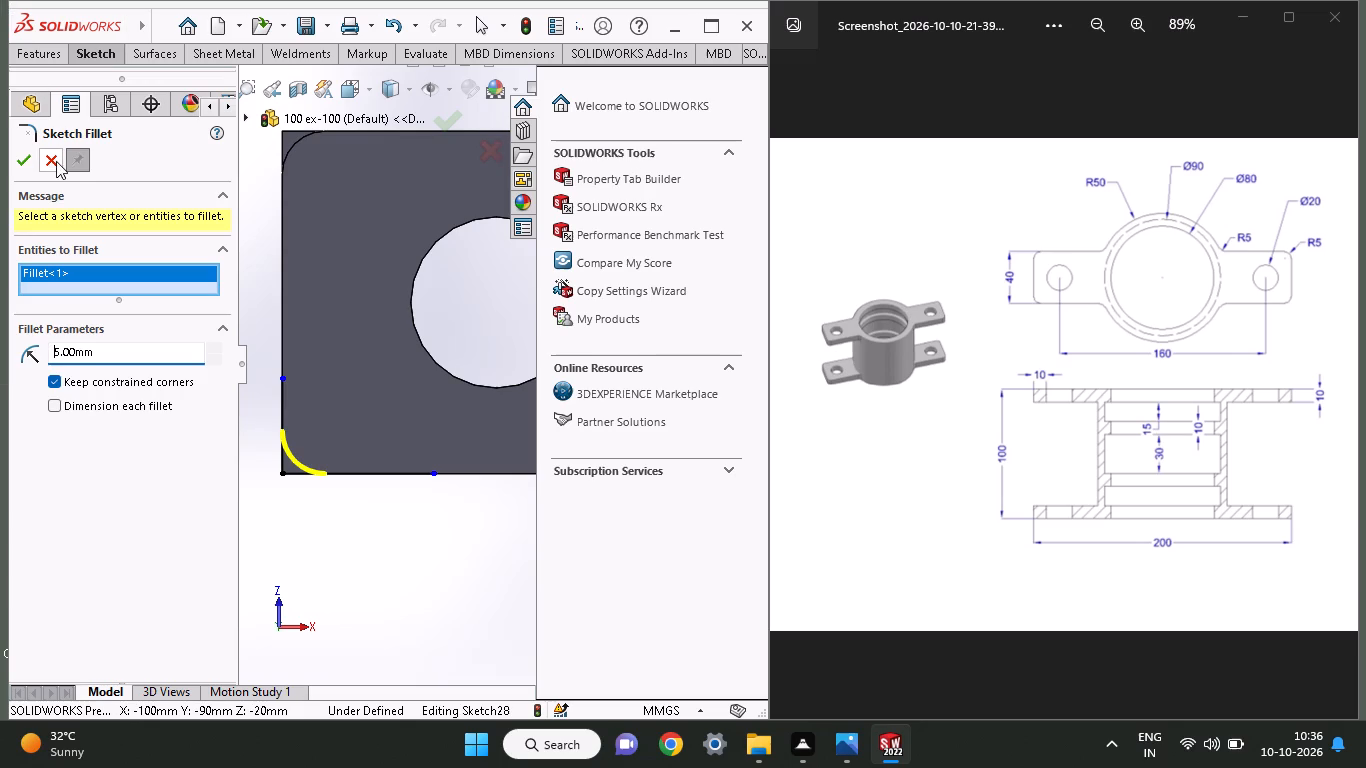
left_click(27, 164)
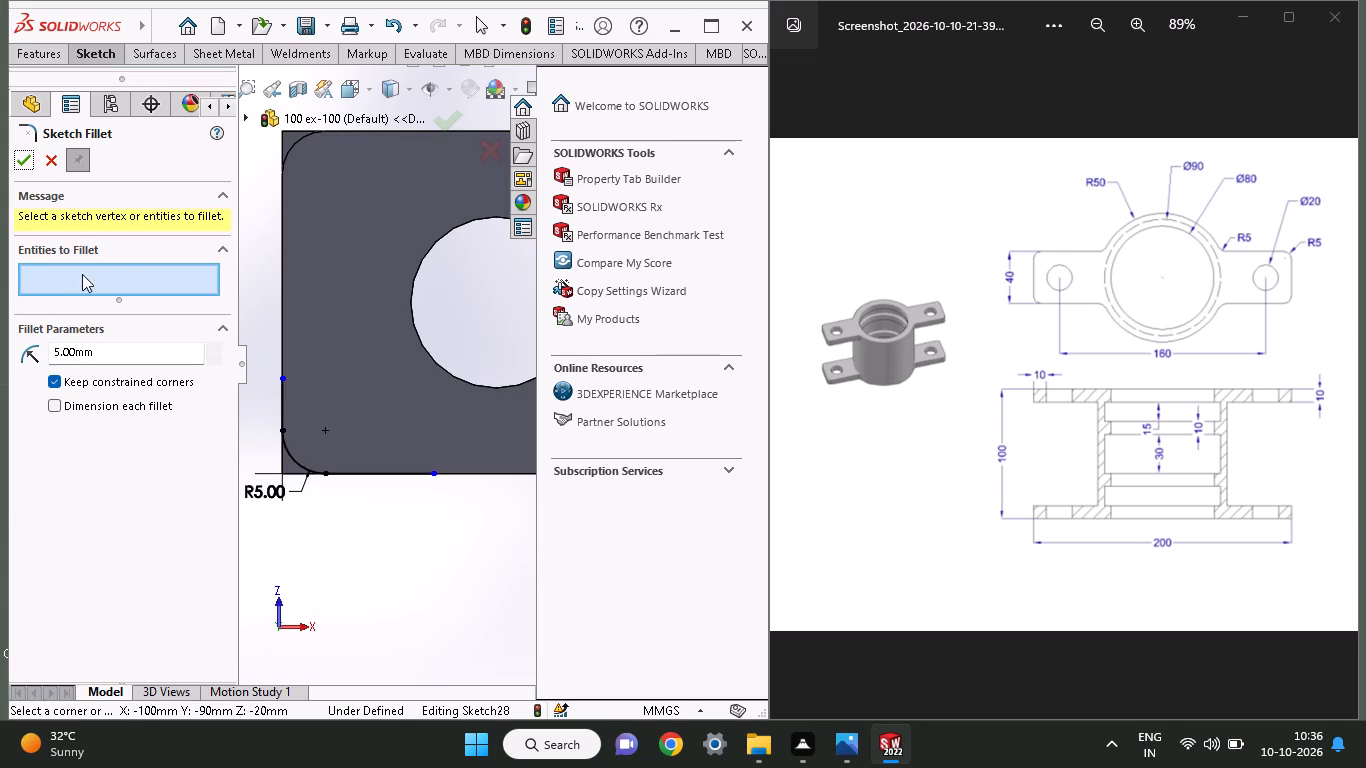
left_click(23, 154)
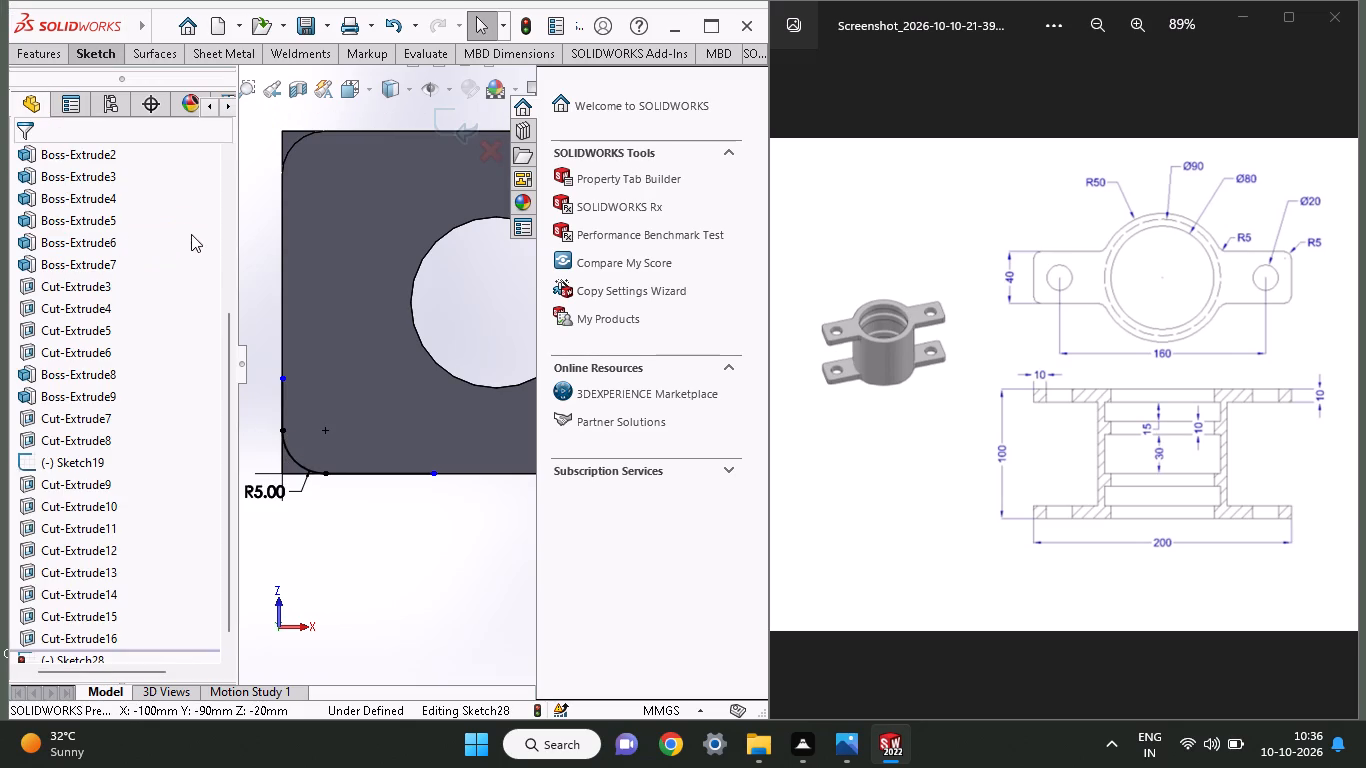
Trim the leftover line pieces on both sides of the fillet so only the arc remains.
left_click(87, 49)
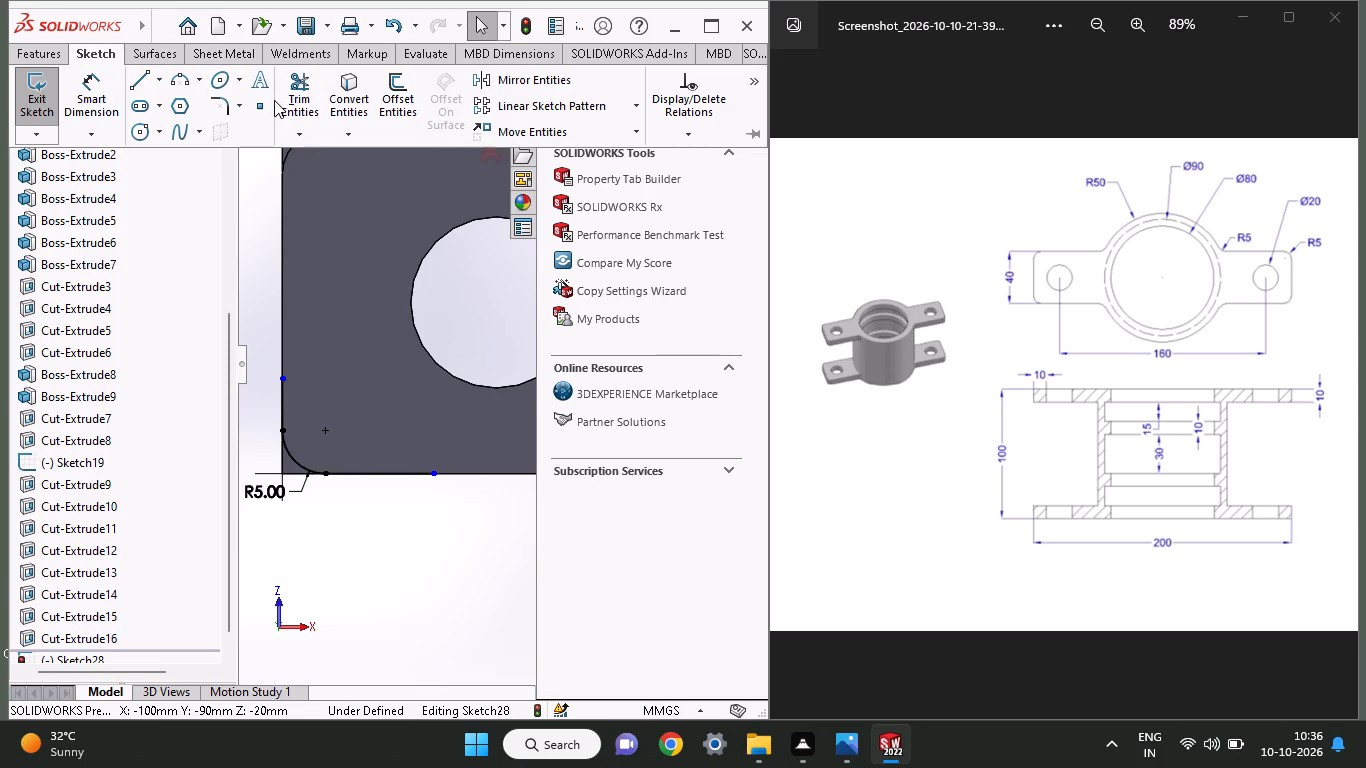
left_click(282, 96)
left_click_drag(310, 380, 259, 414)
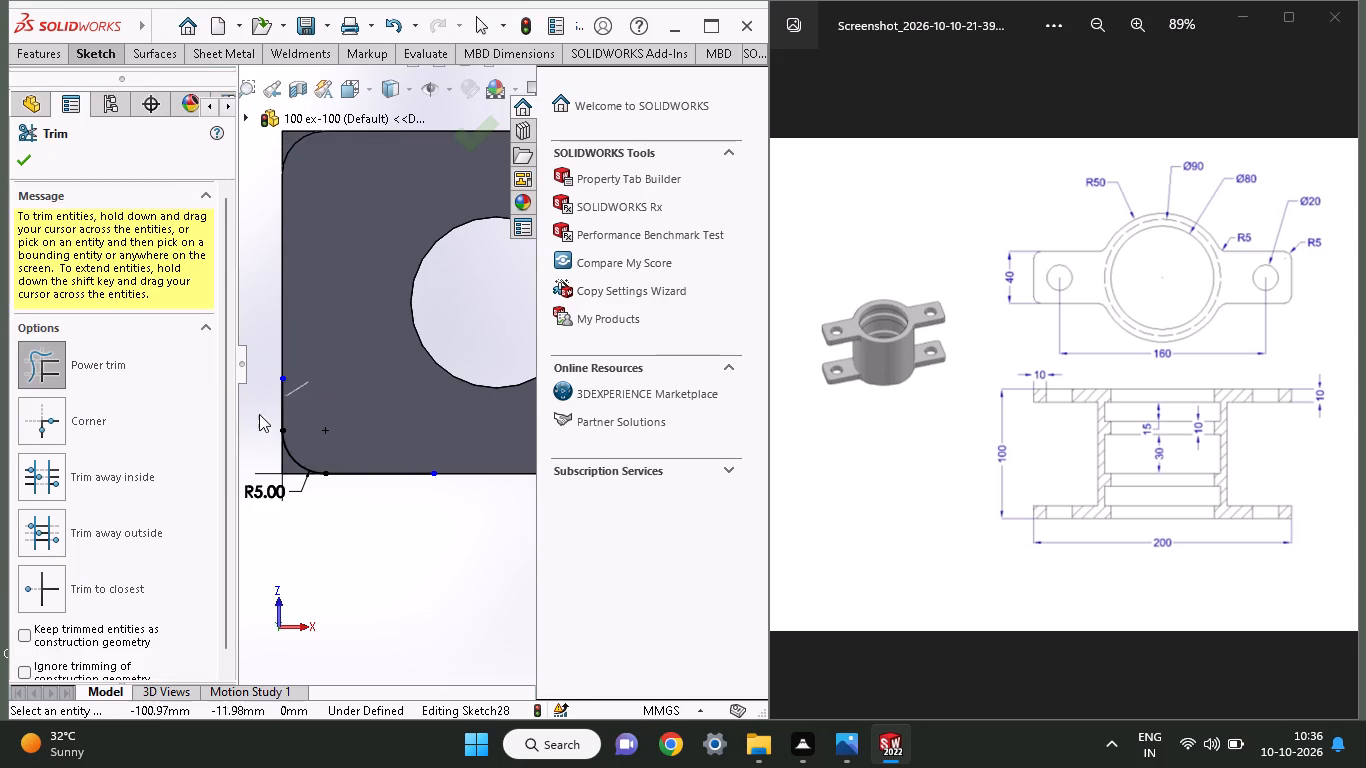
left_click_drag(259, 414, 252, 420)
left_click_drag(376, 429, 384, 551)
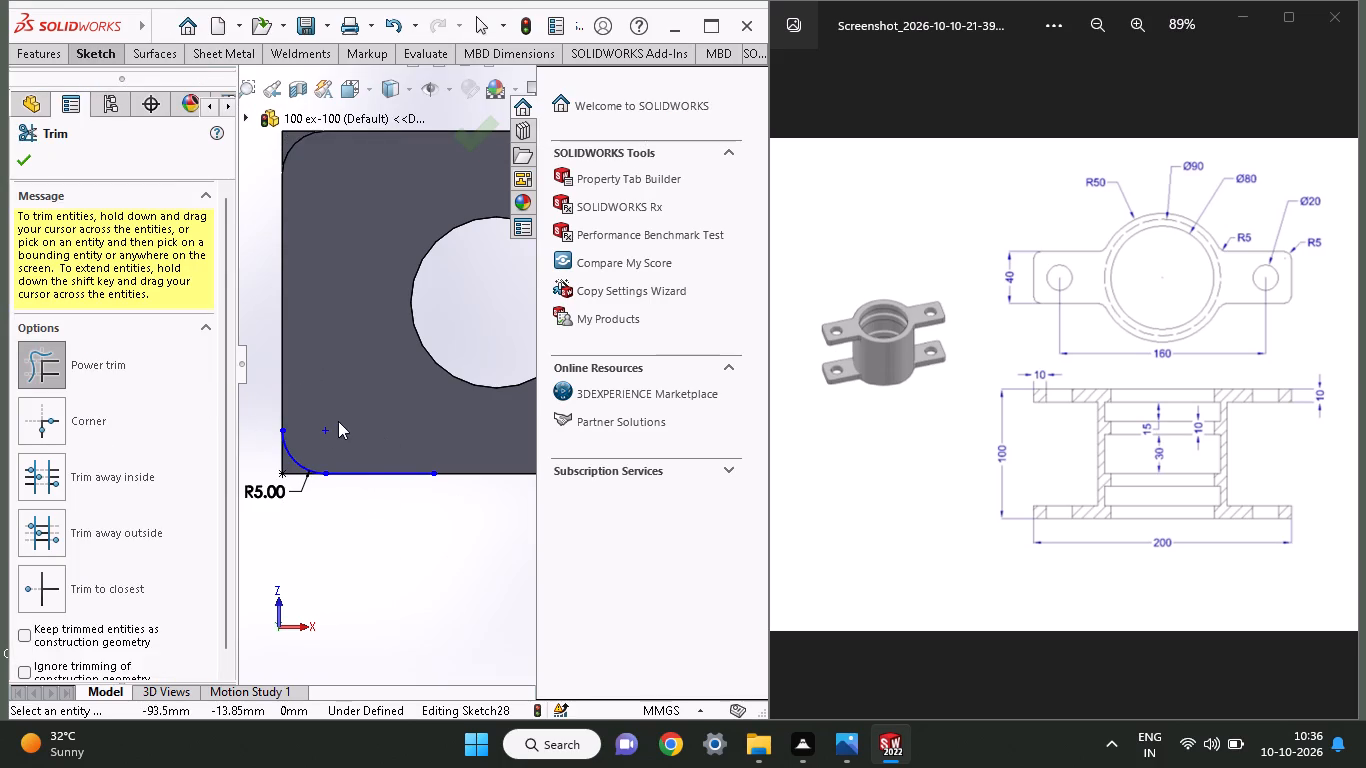
left_click_drag(347, 435, 366, 486)
left_click(26, 157)
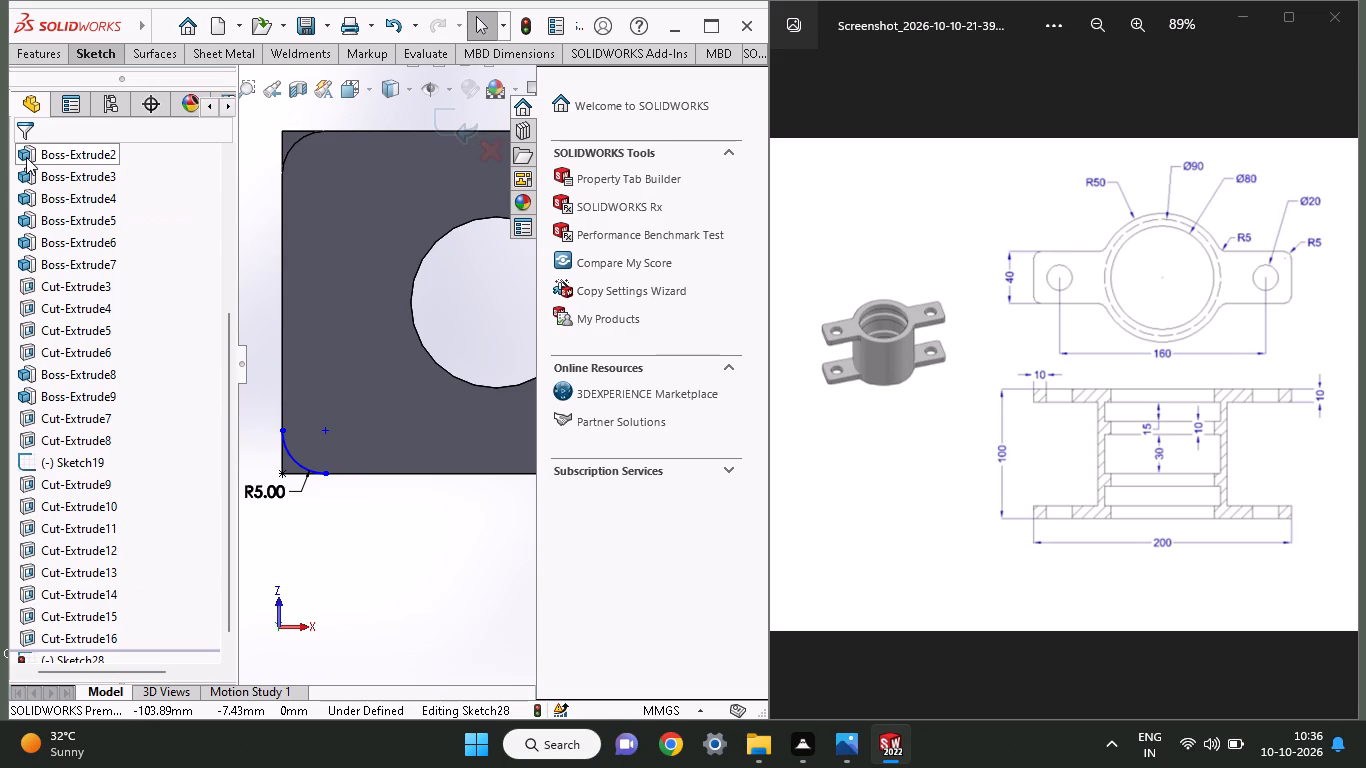
Draw two connected 5 mm lines from the arc's upper end through the flange corner to its other end.
left_click(93, 43)
left_click(128, 74)
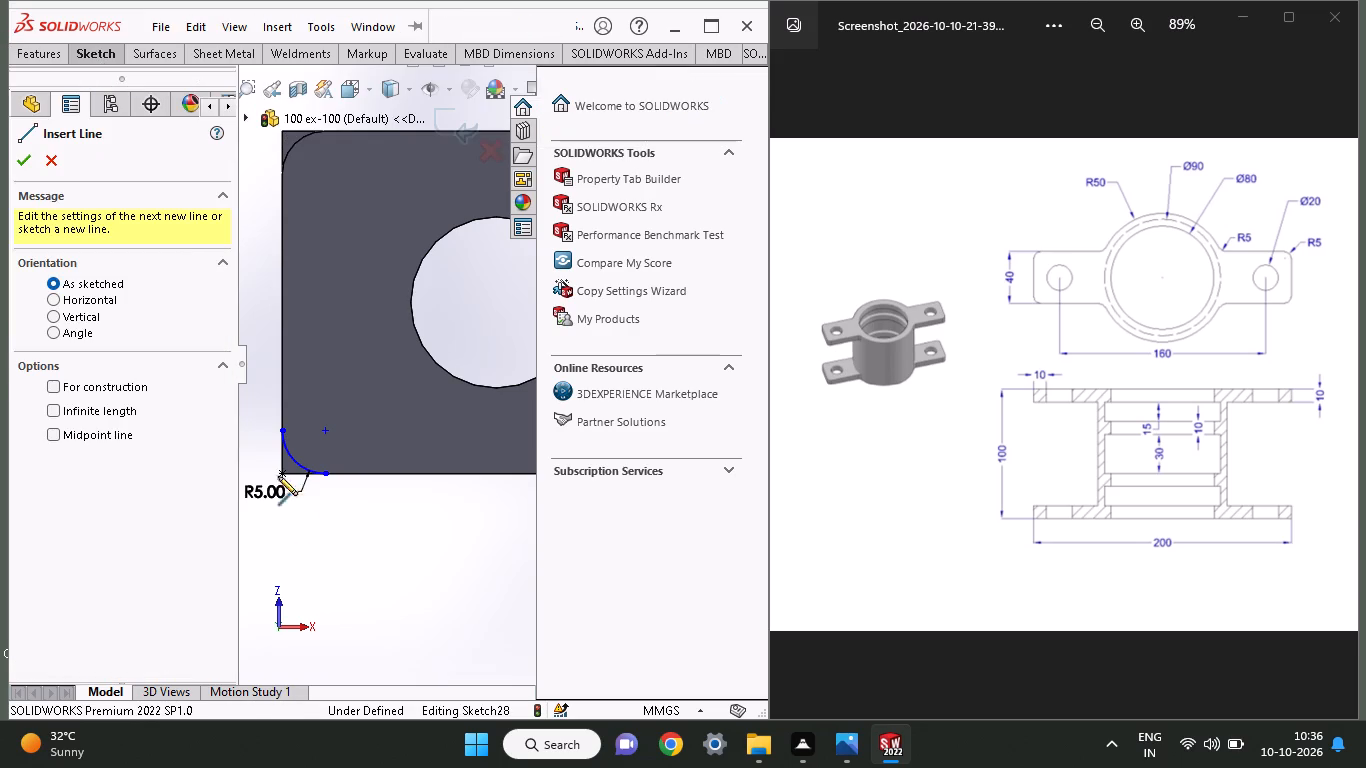
left_click(282, 436)
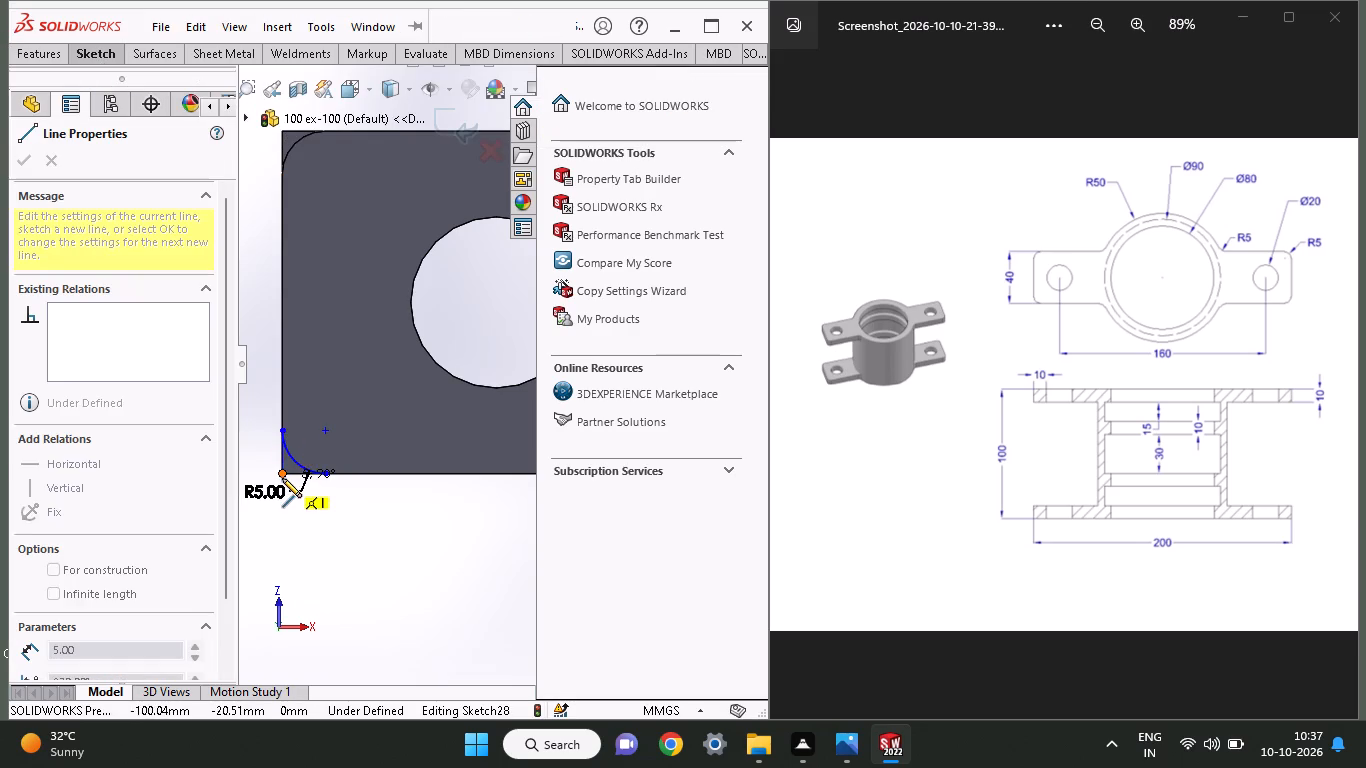
left_click(282, 478)
left_click(327, 475)
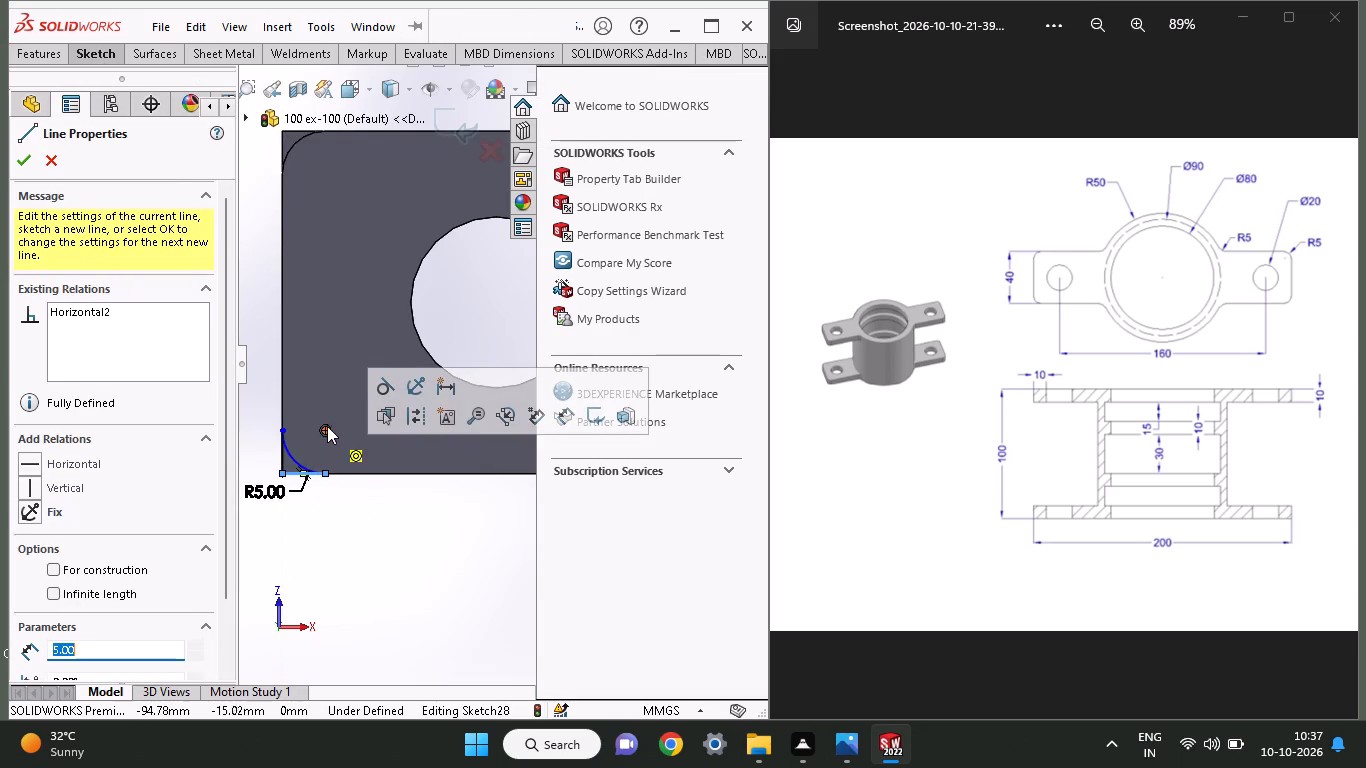
right_click(327, 425)
left_click(343, 440)
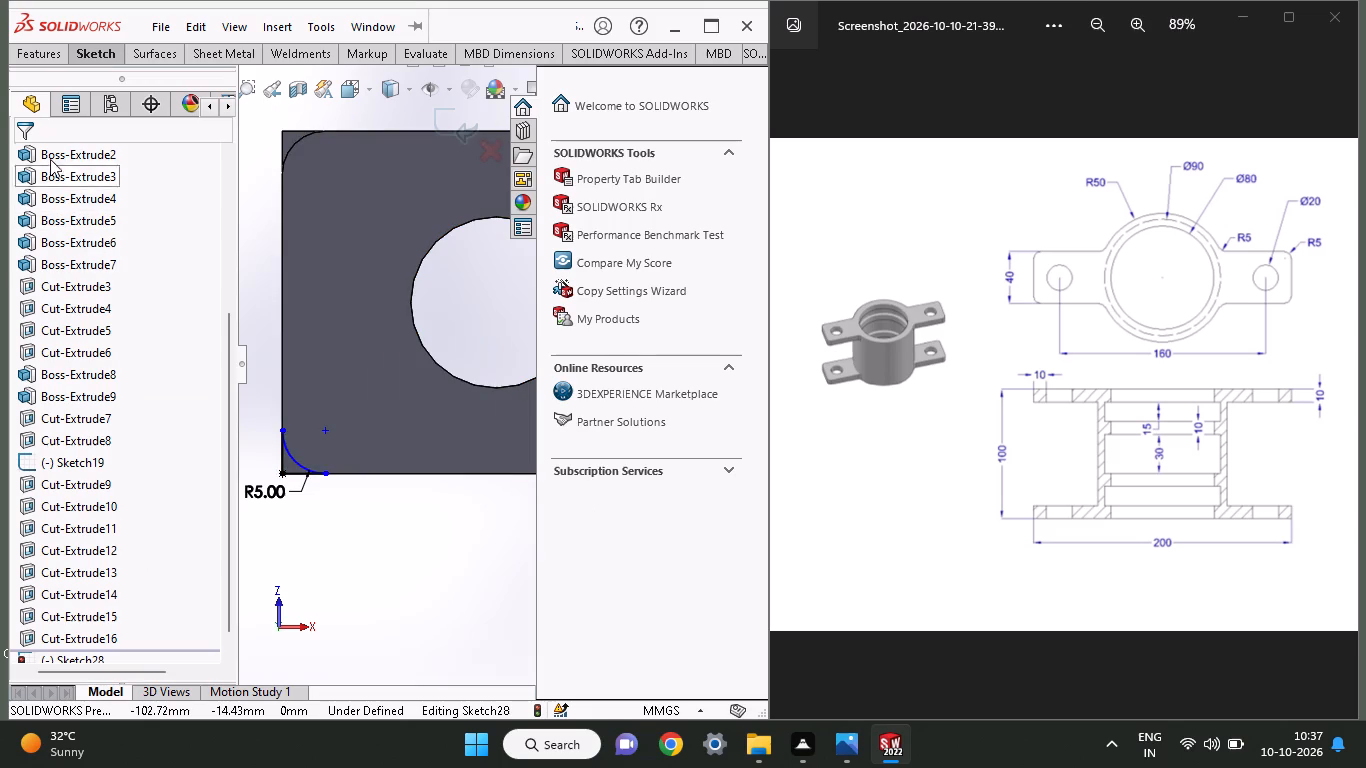
Cut-extrude the closed corner profile to round the front flange's remaining square corner.
left_click(44, 56)
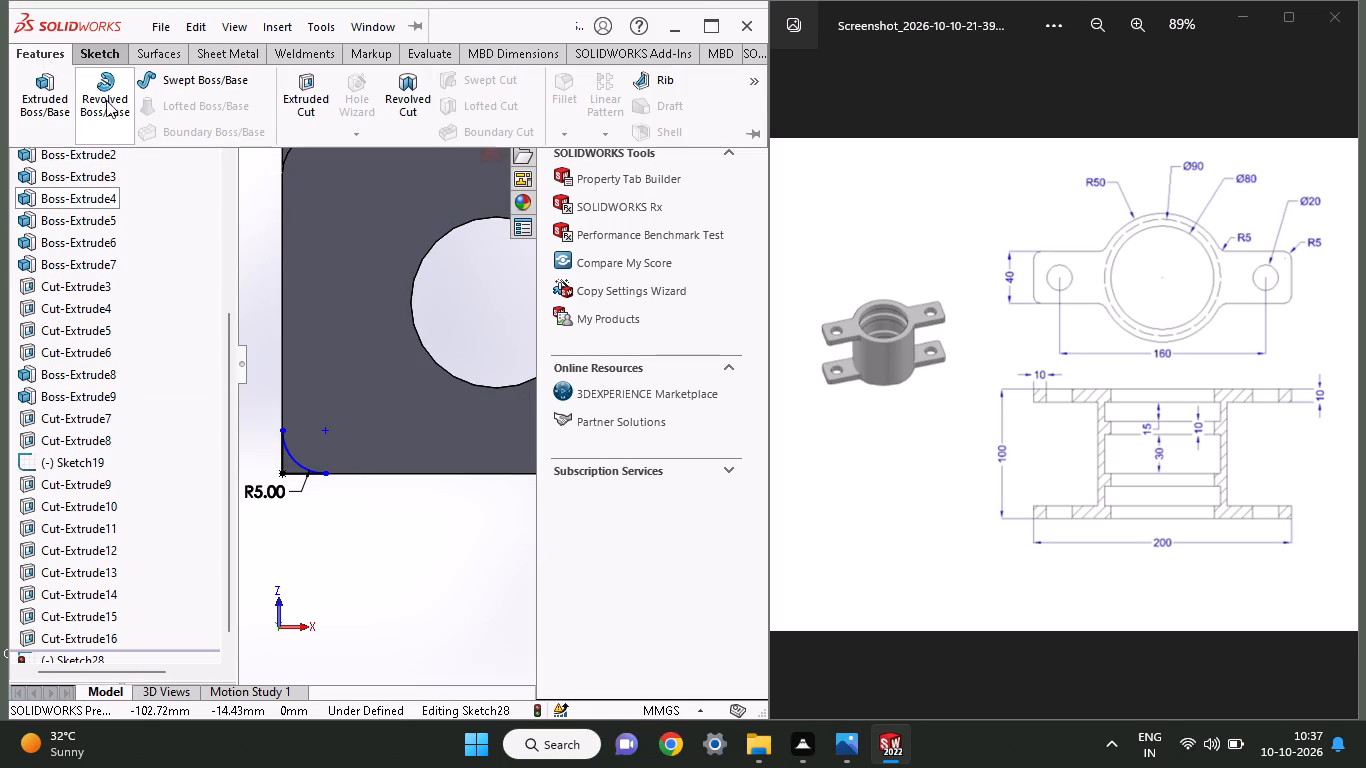
left_click(291, 86)
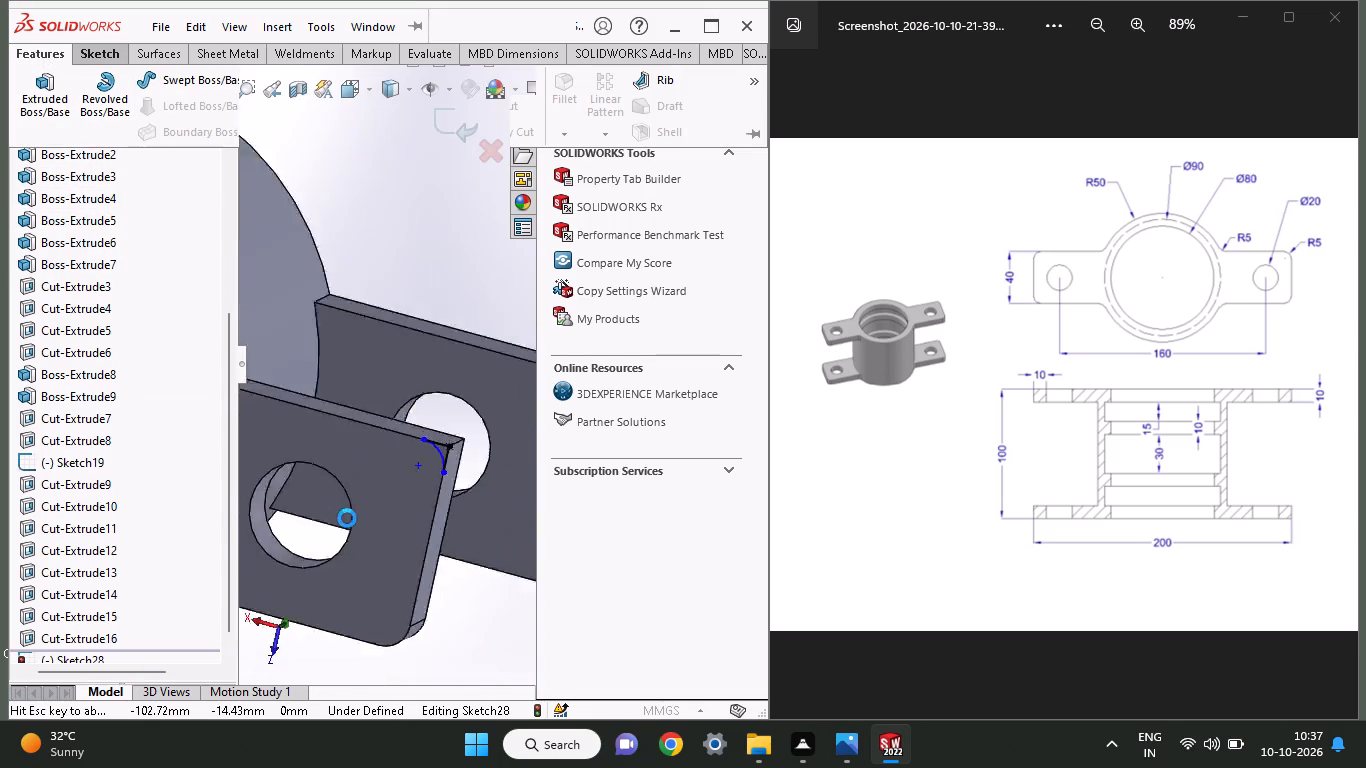
left_click(15, 159)
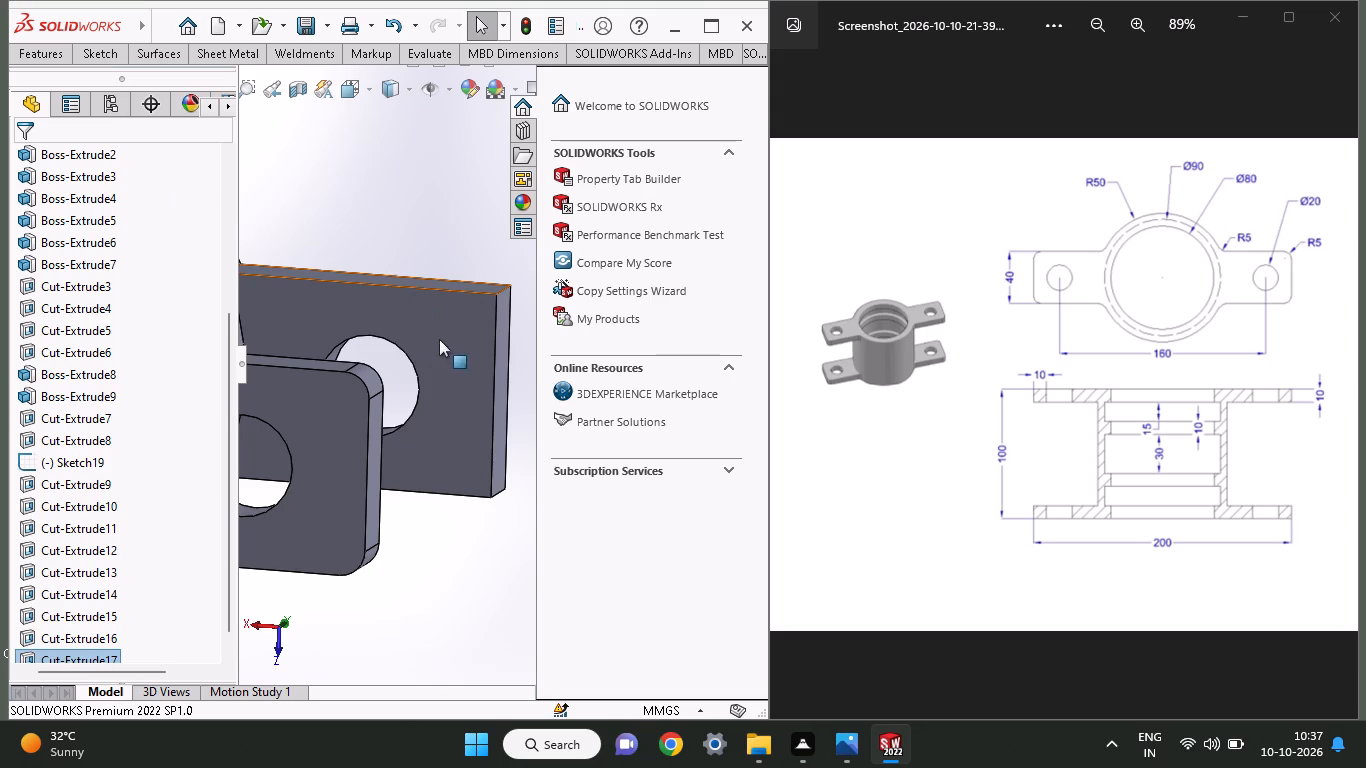
Sketch two connected lines, about 5 mm and 4.74 mm long, along the edges meeting at the rear flange's remaining square corner.
left_click(441, 314)
left_click(524, 266)
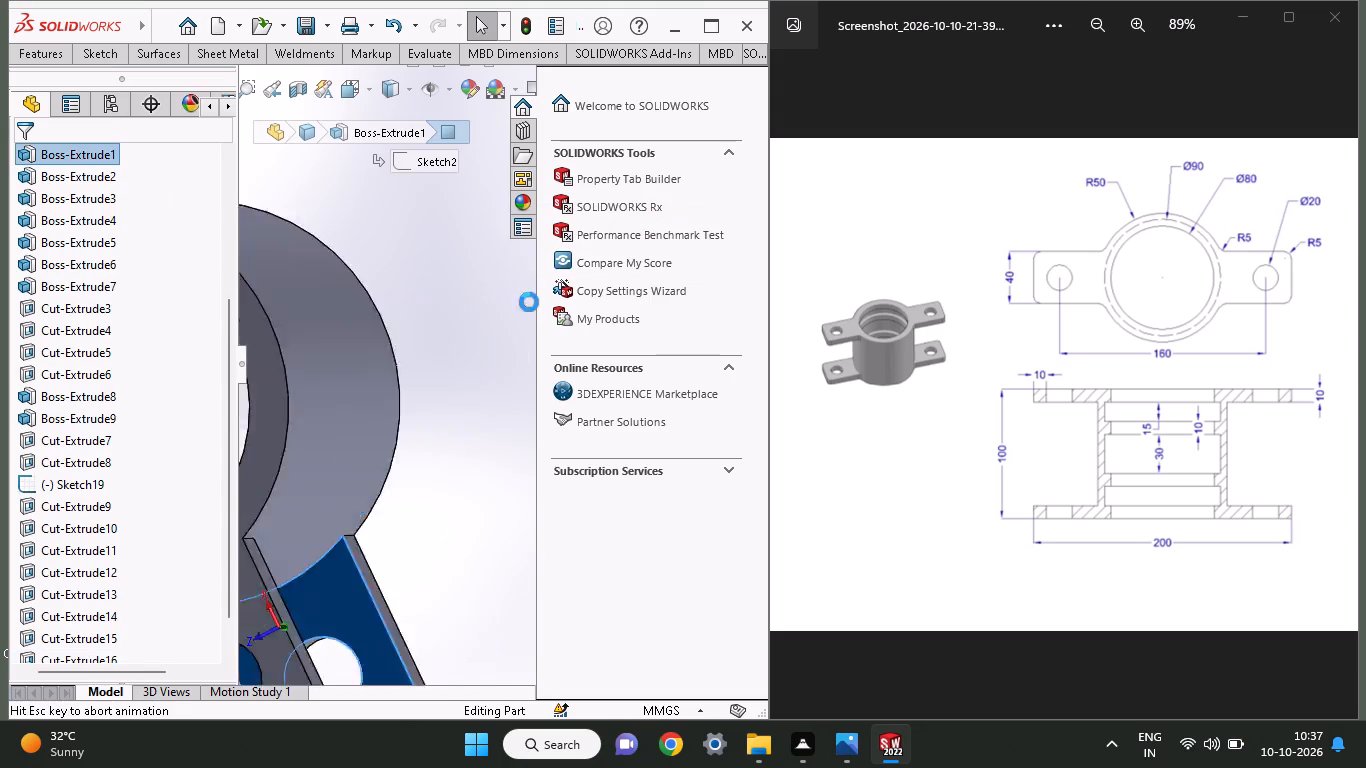
scroll(359, 428, "up", 1)
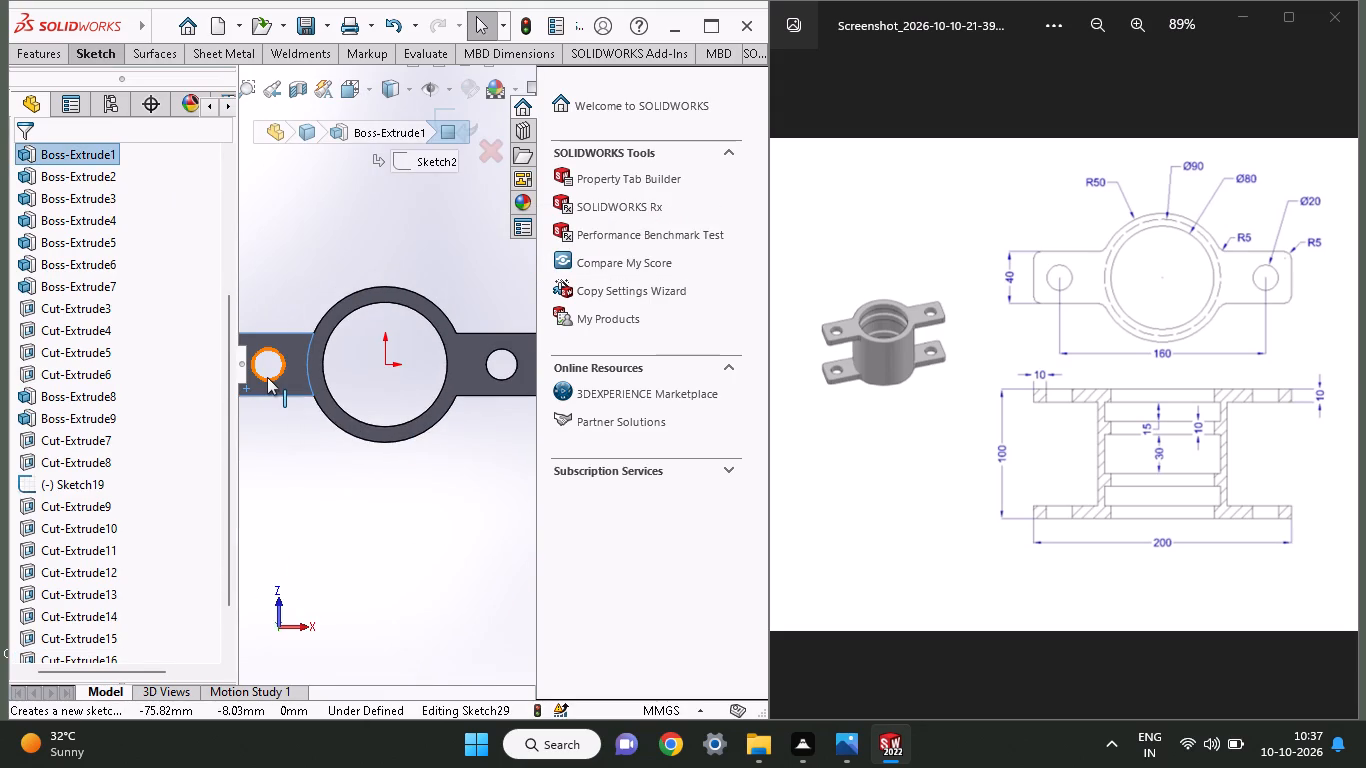
scroll(267, 377, "down", 2)
scroll(267, 377, "left", 1)
scroll(267, 377, "down", 1)
scroll(267, 377, "left", 1)
scroll(267, 377, "down", 1)
scroll(267, 377, "left", 1)
scroll(267, 377, "right", 1)
scroll(267, 377, "up", 2, "ctrl")
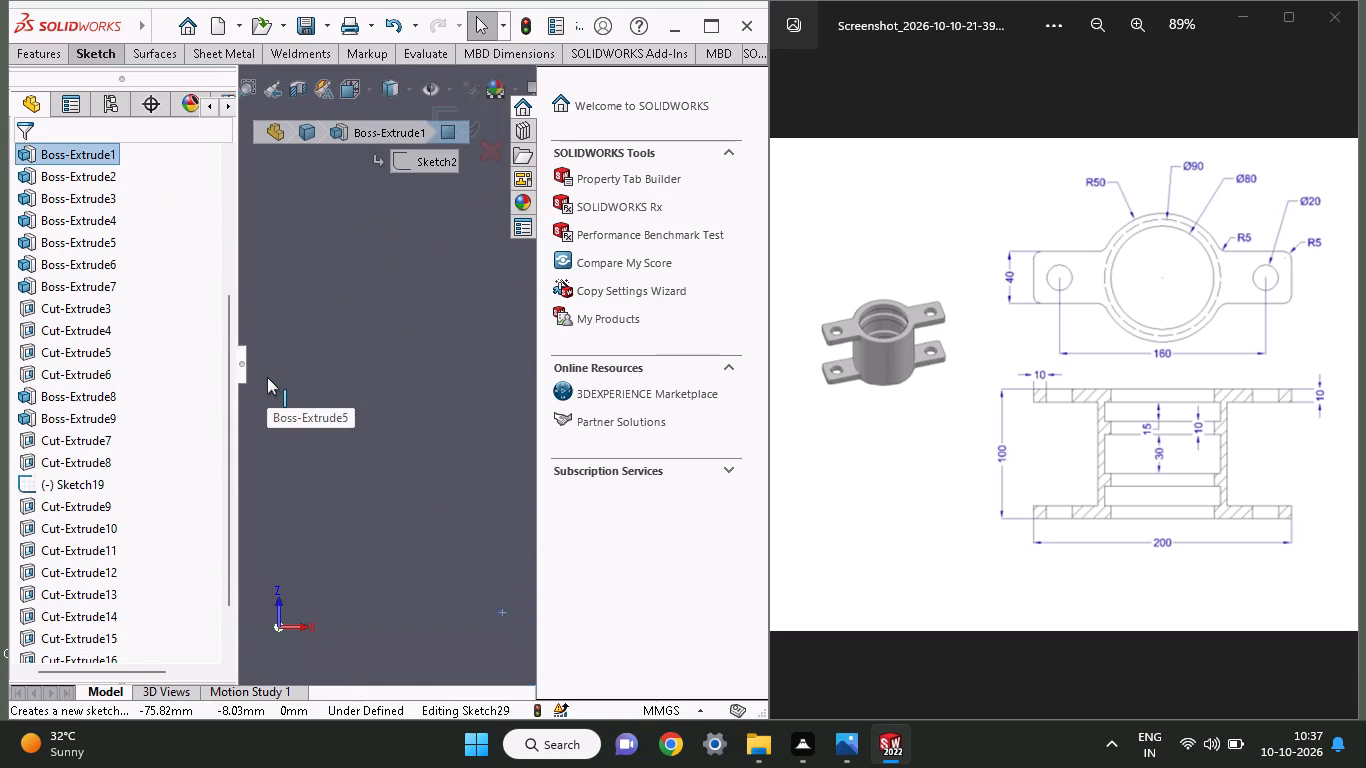
scroll(267, 377, "up", 6, "ctrl")
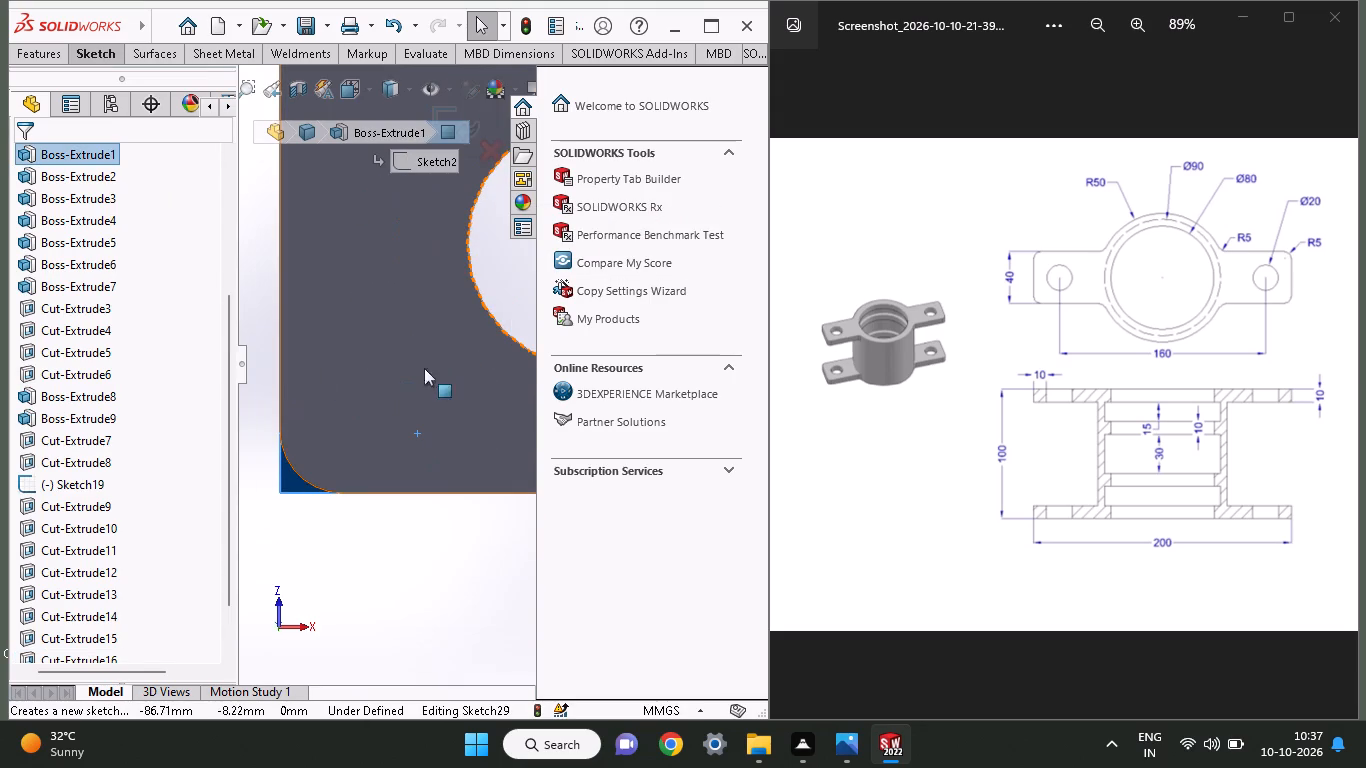
scroll(293, 494, "down", 3, "ctrl")
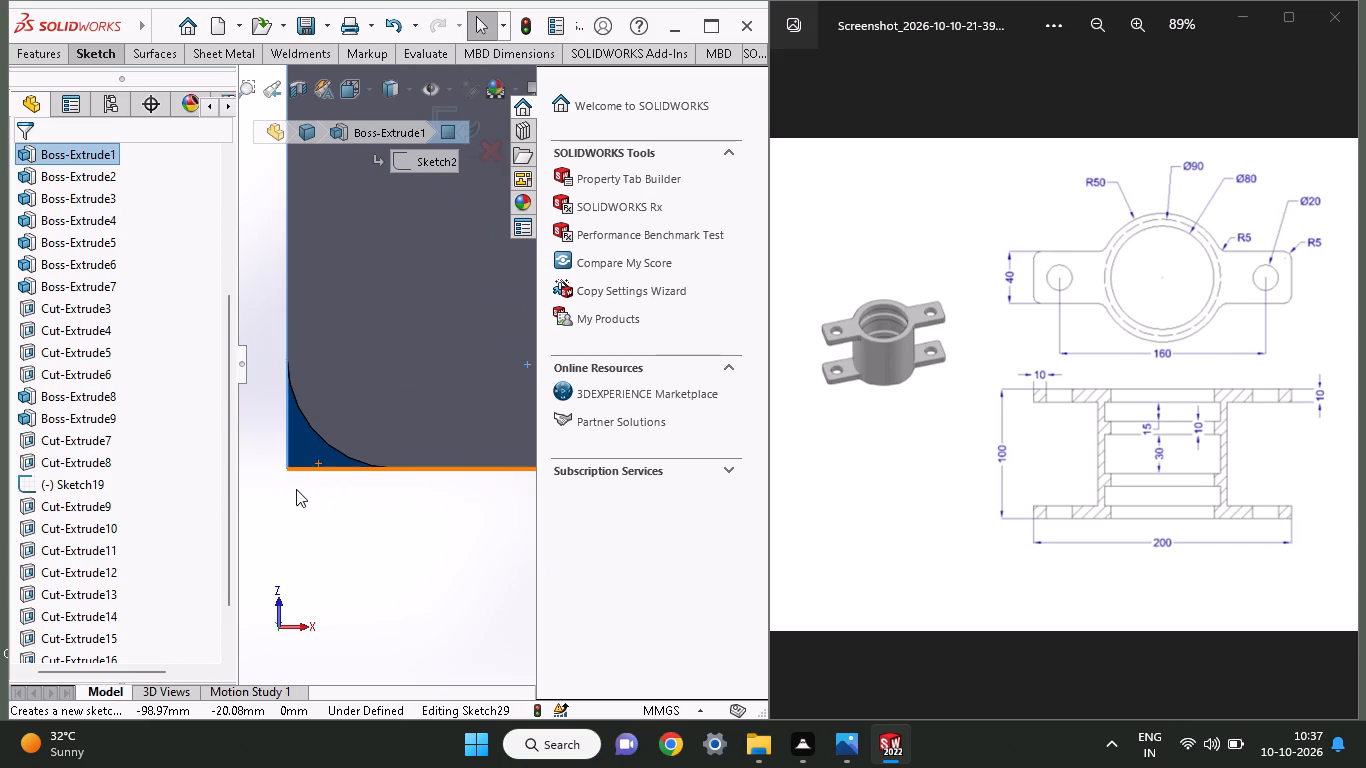
scroll(303, 481, "down", 2, "ctrl")
scroll(1266, 767, "down", 1, "ctrl")
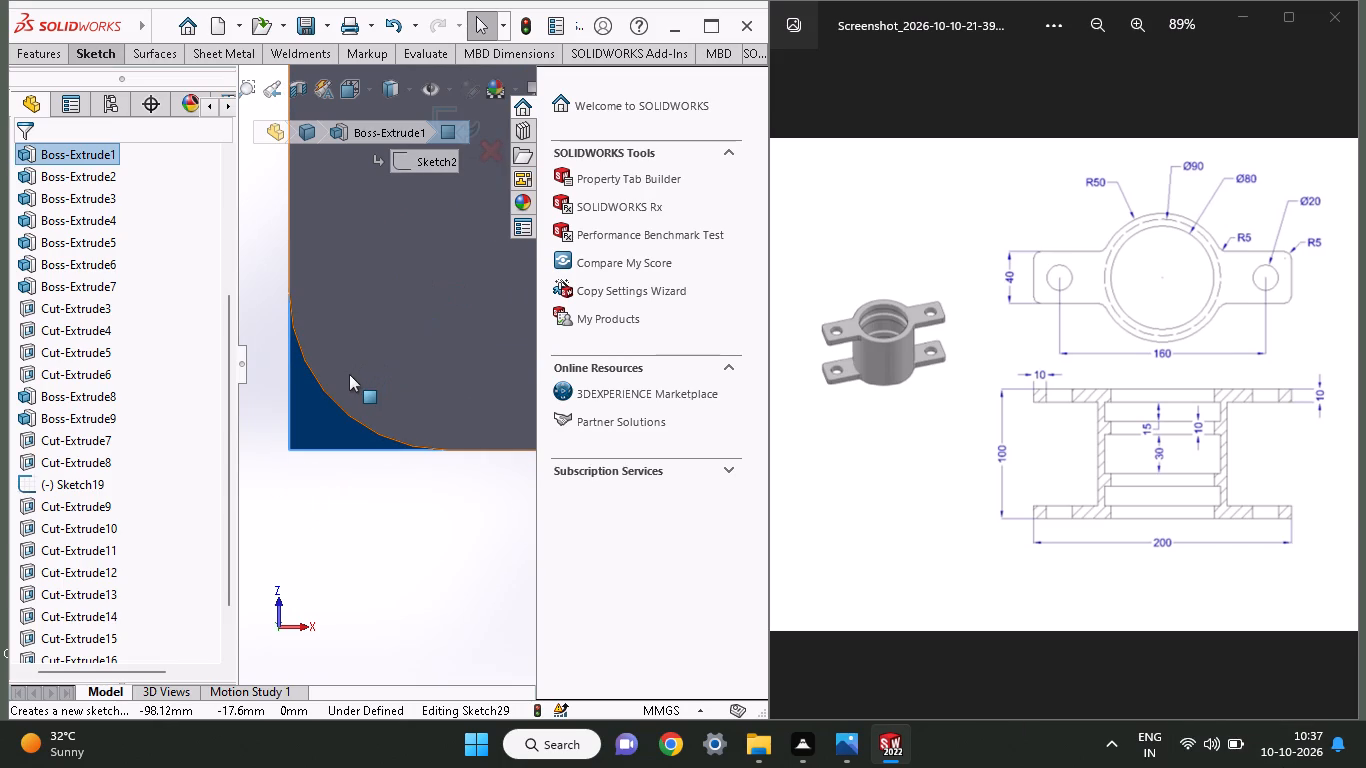
scroll(349, 374, "down", 1, "ctrl")
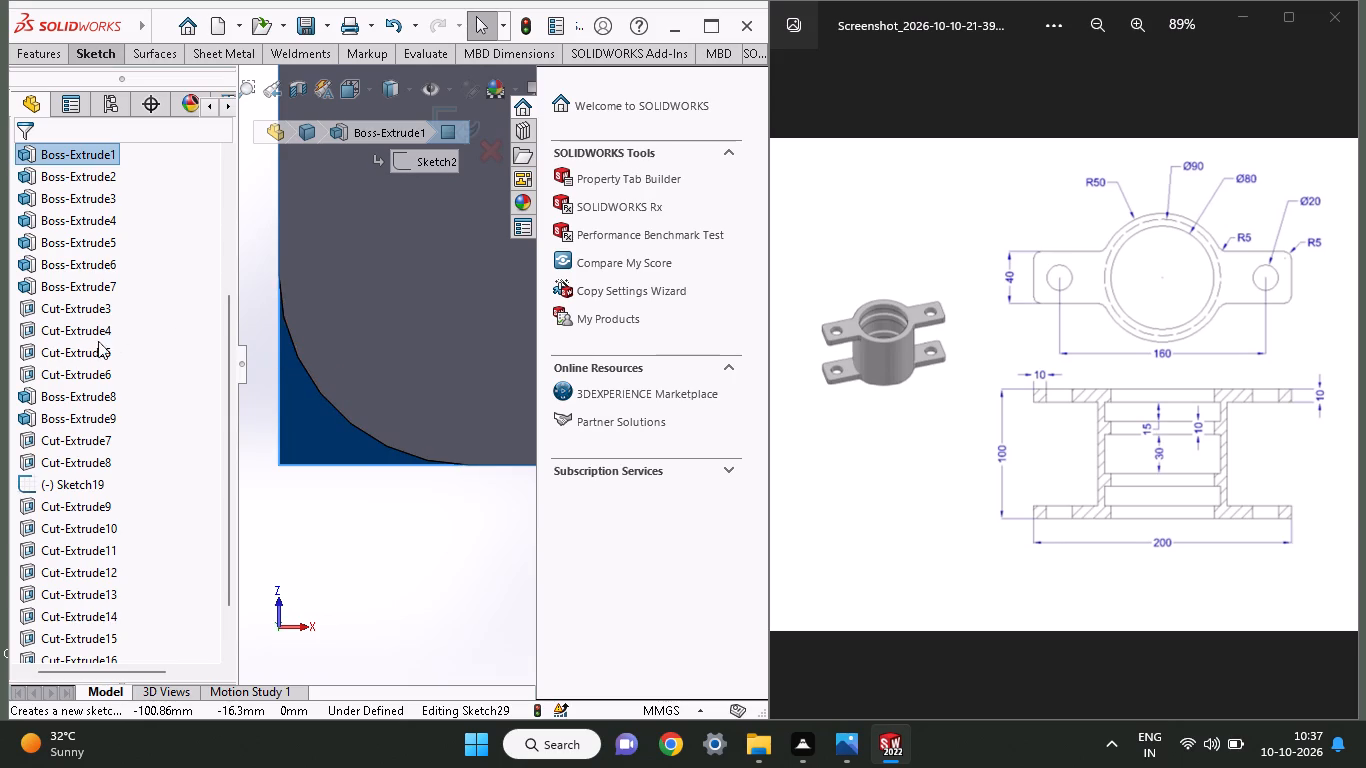
left_click(112, 51)
left_click(128, 79)
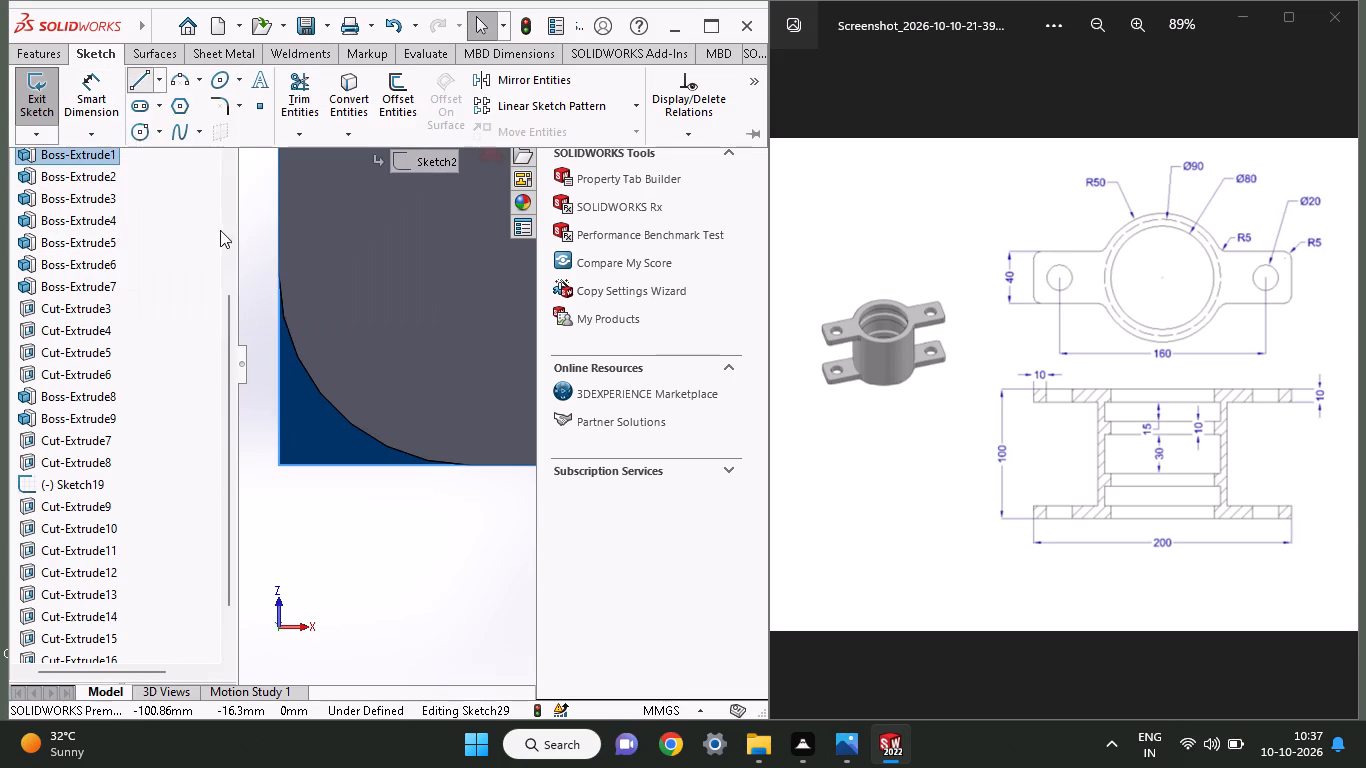
left_click(280, 281)
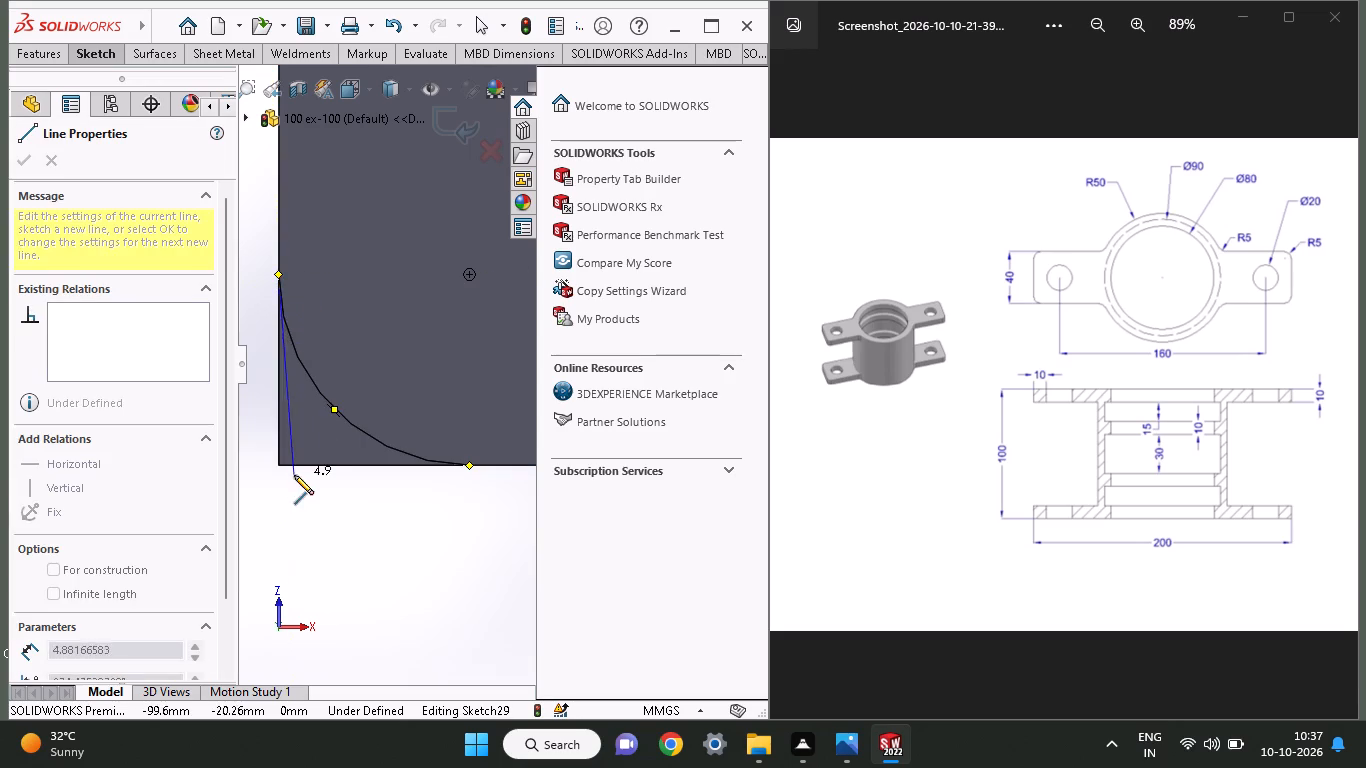
left_click(277, 469)
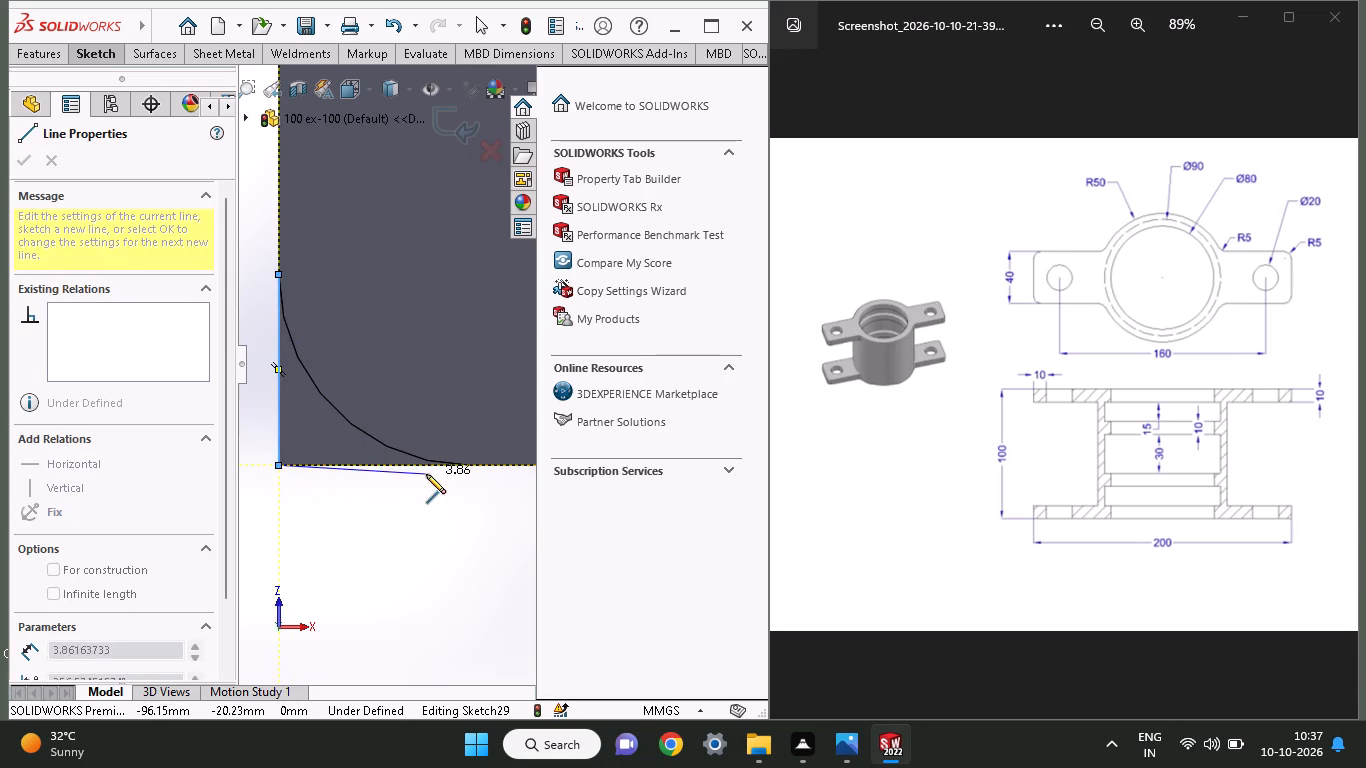
left_click(460, 464)
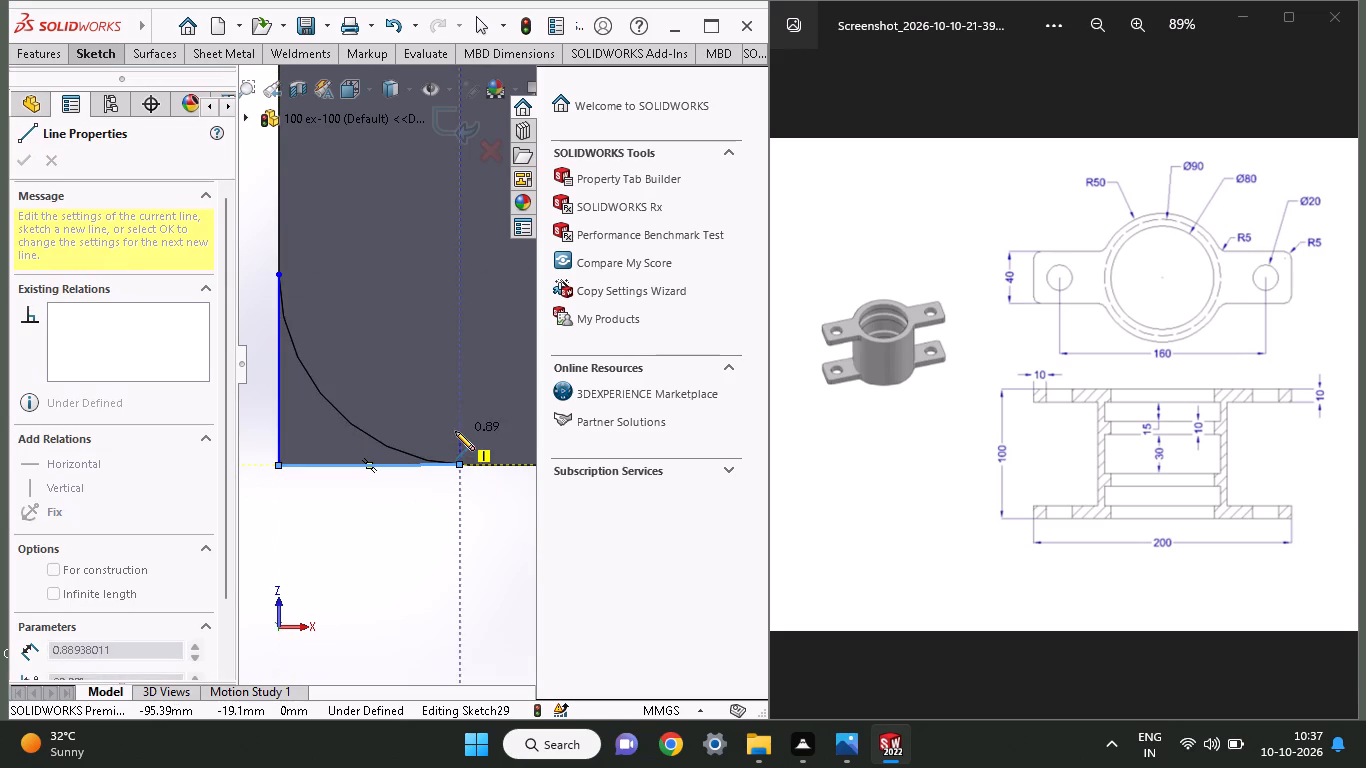
right_click(430, 382)
left_click(456, 404)
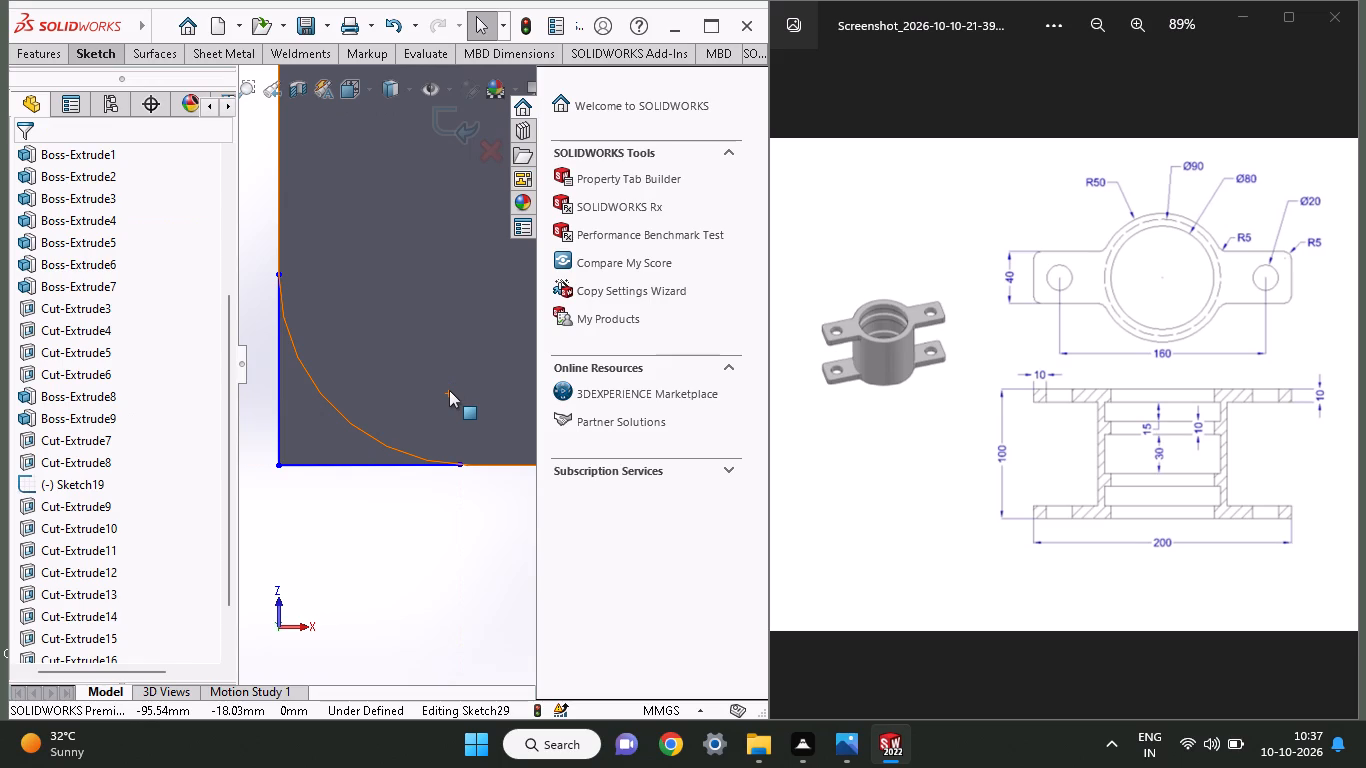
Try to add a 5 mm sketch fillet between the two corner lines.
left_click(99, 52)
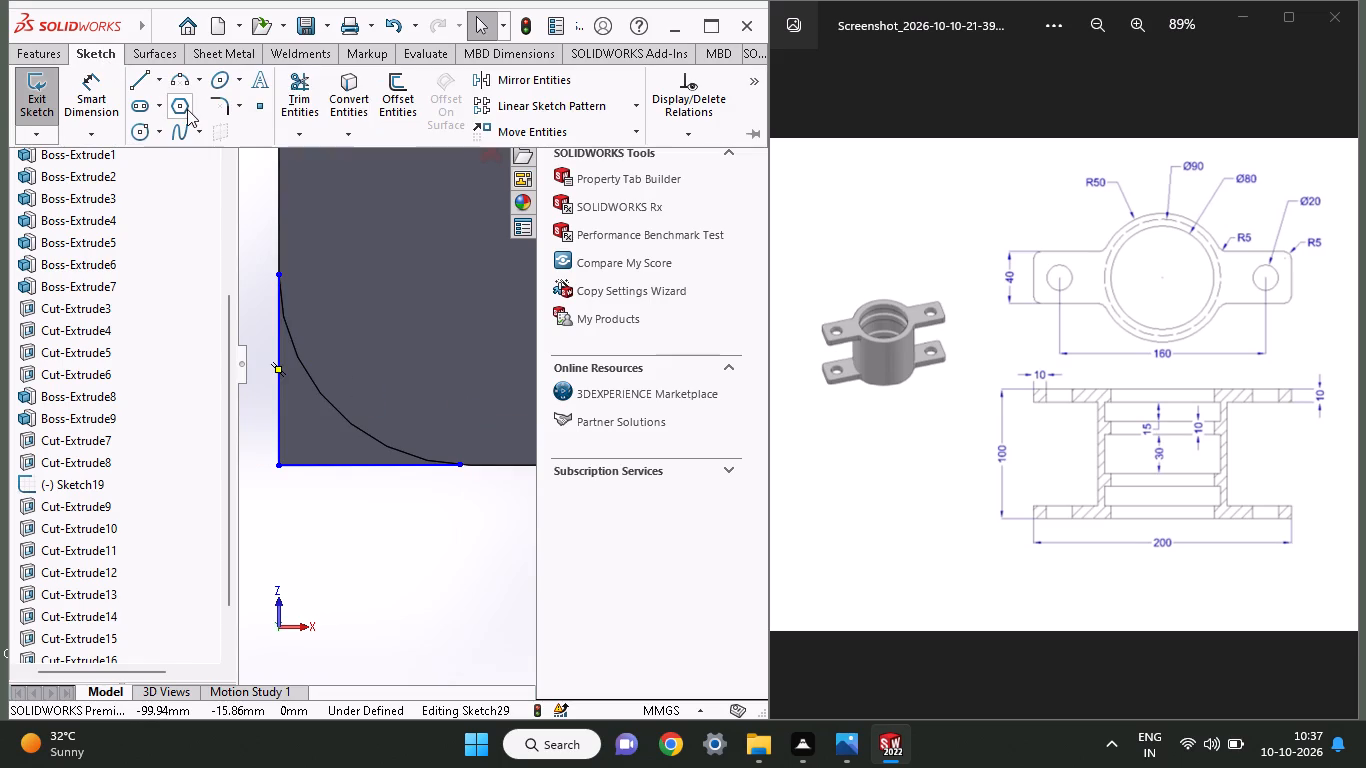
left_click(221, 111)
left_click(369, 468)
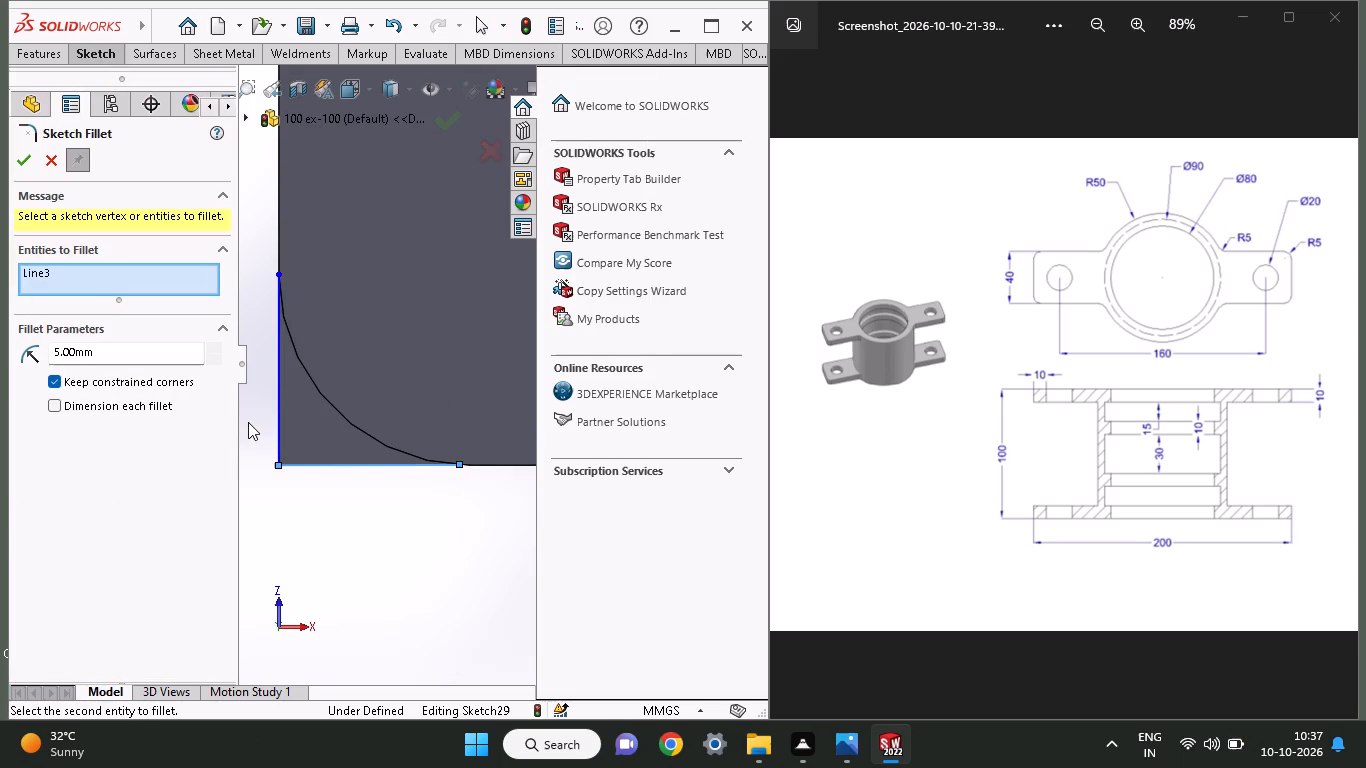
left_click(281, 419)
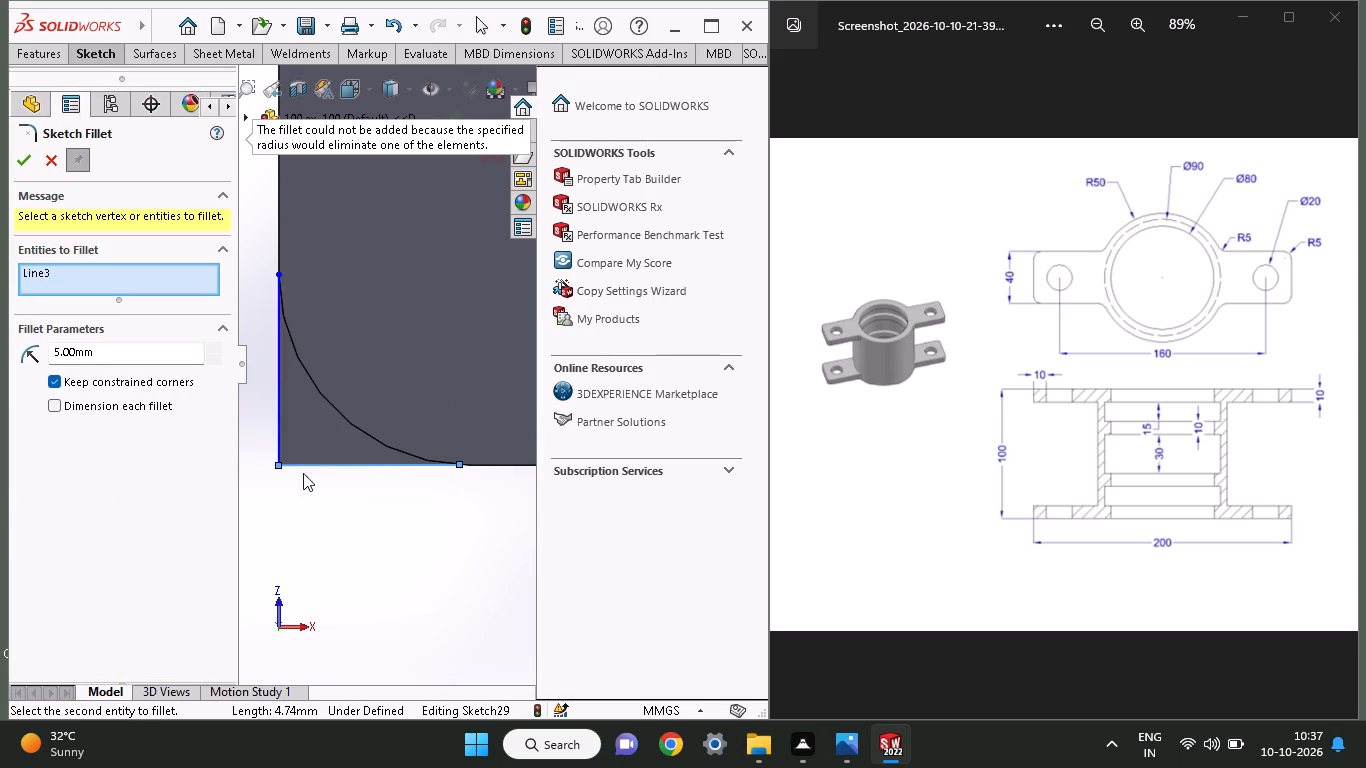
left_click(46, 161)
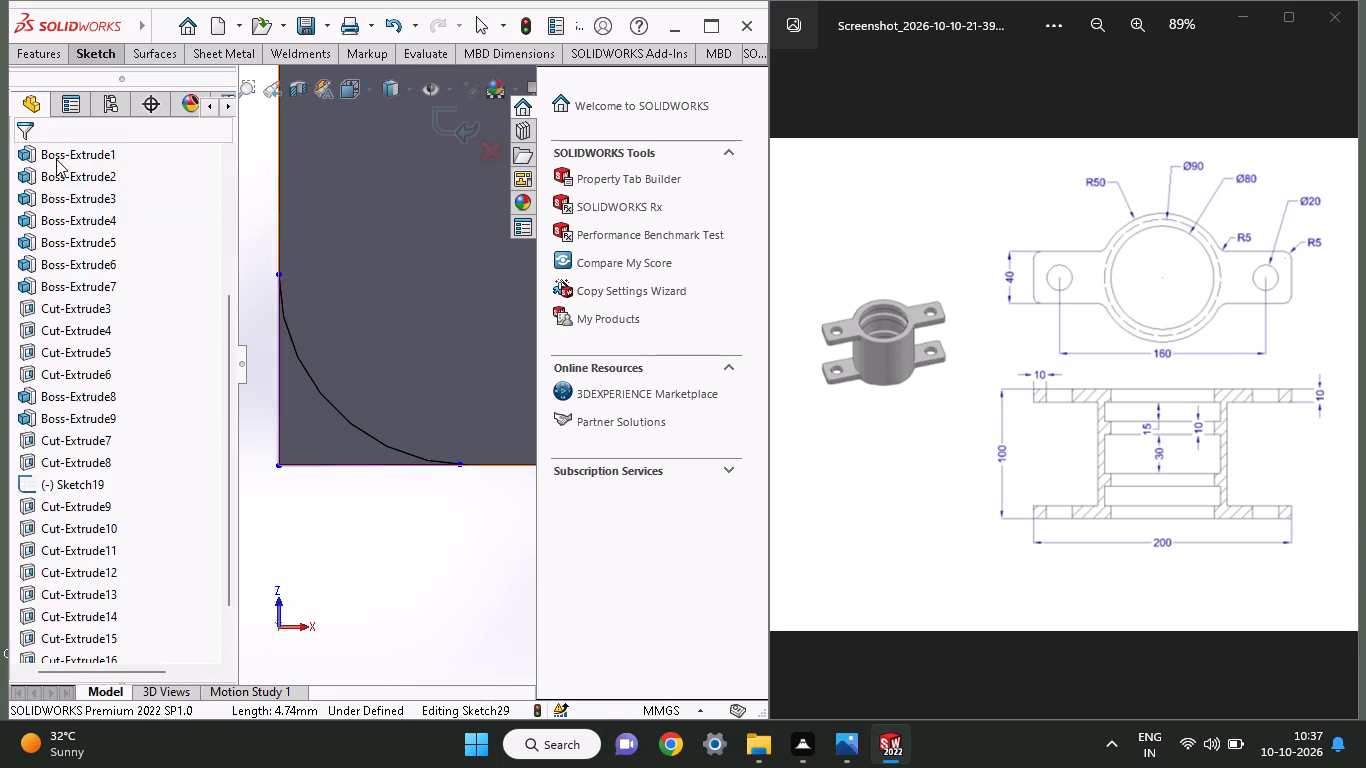
Draw a three-point arc of about 5 mm radius joining the free ends of the two corner lines, closing the profile.
left_click(107, 59)
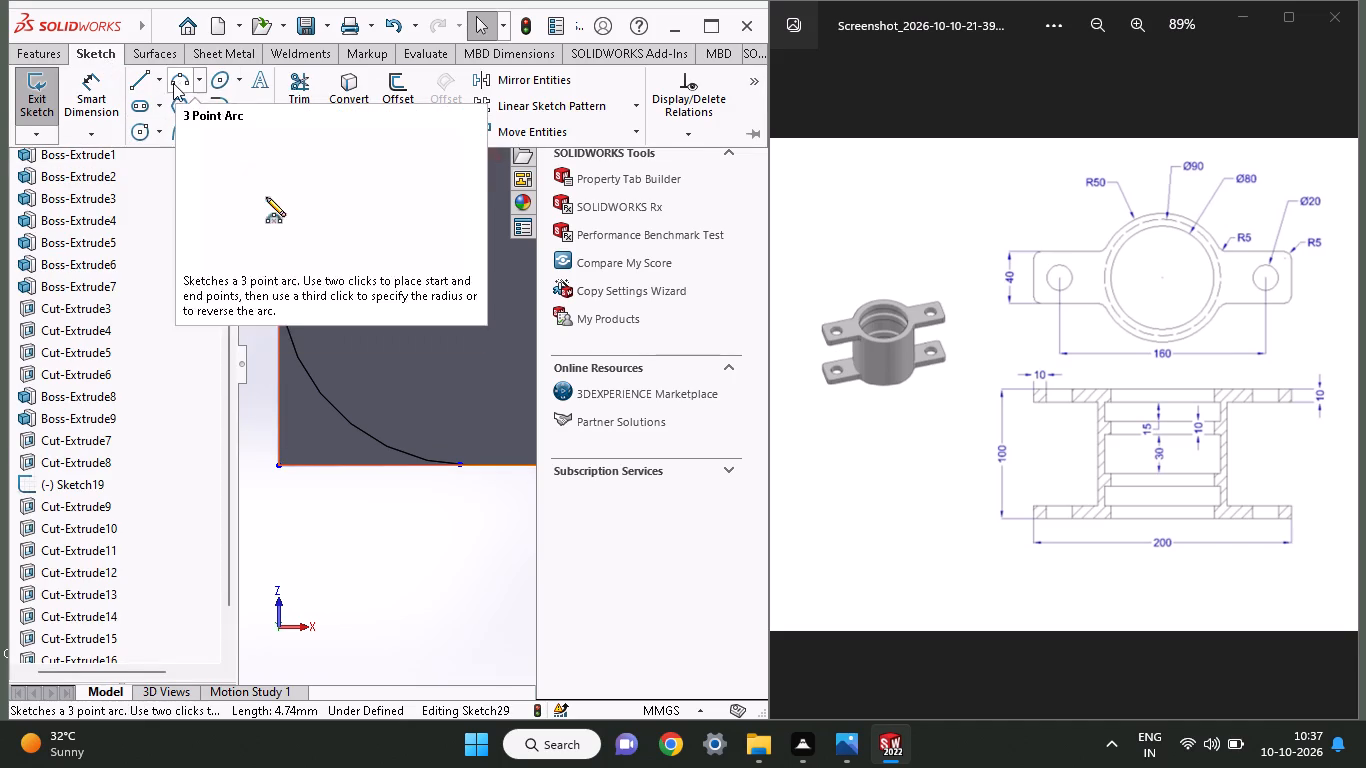
left_click(174, 82)
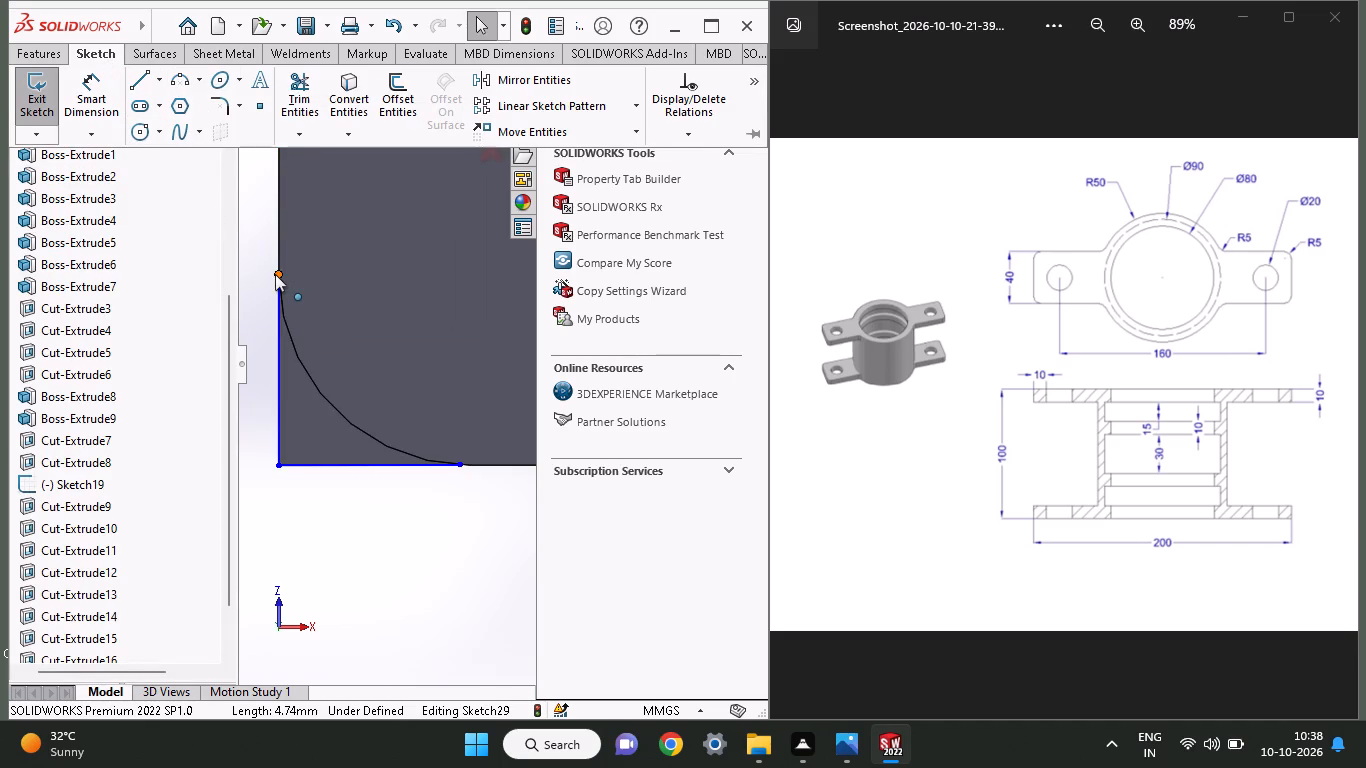
left_click(275, 274)
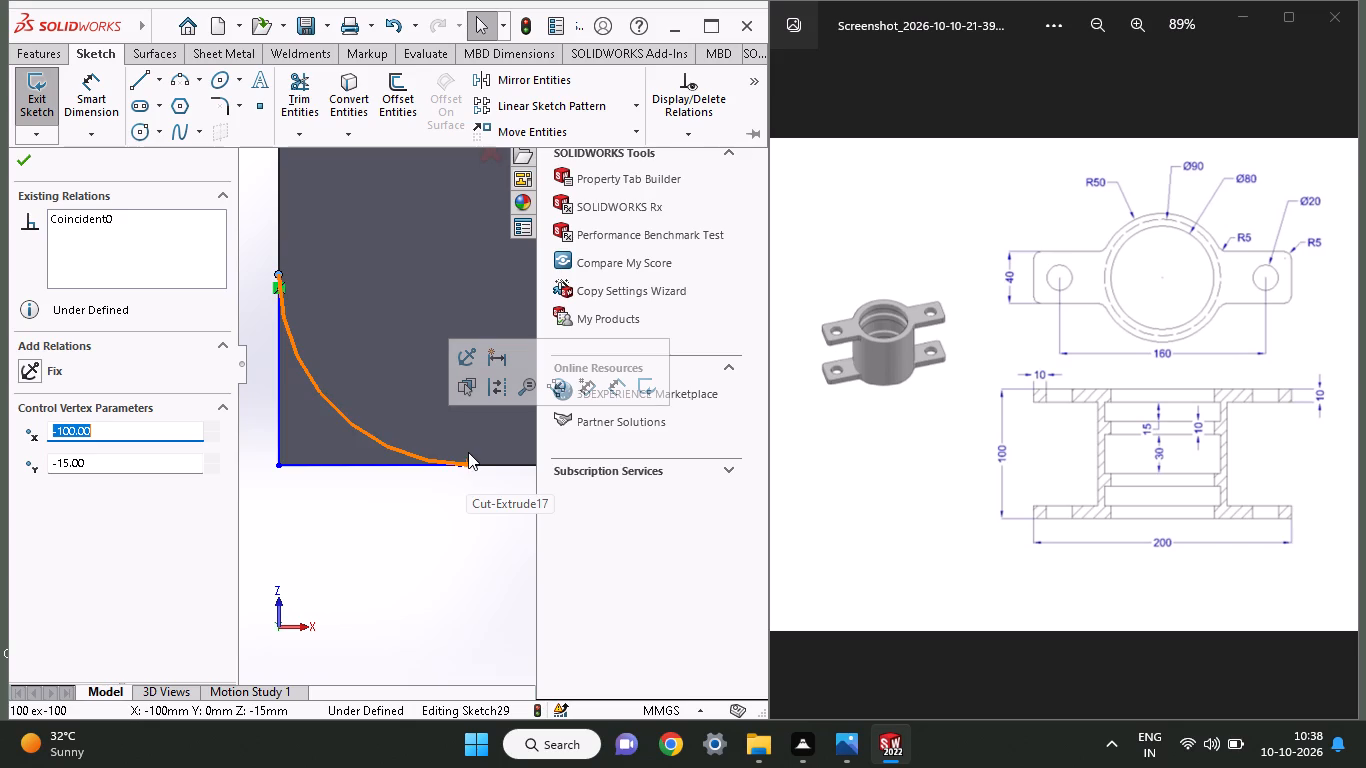
left_click(468, 464)
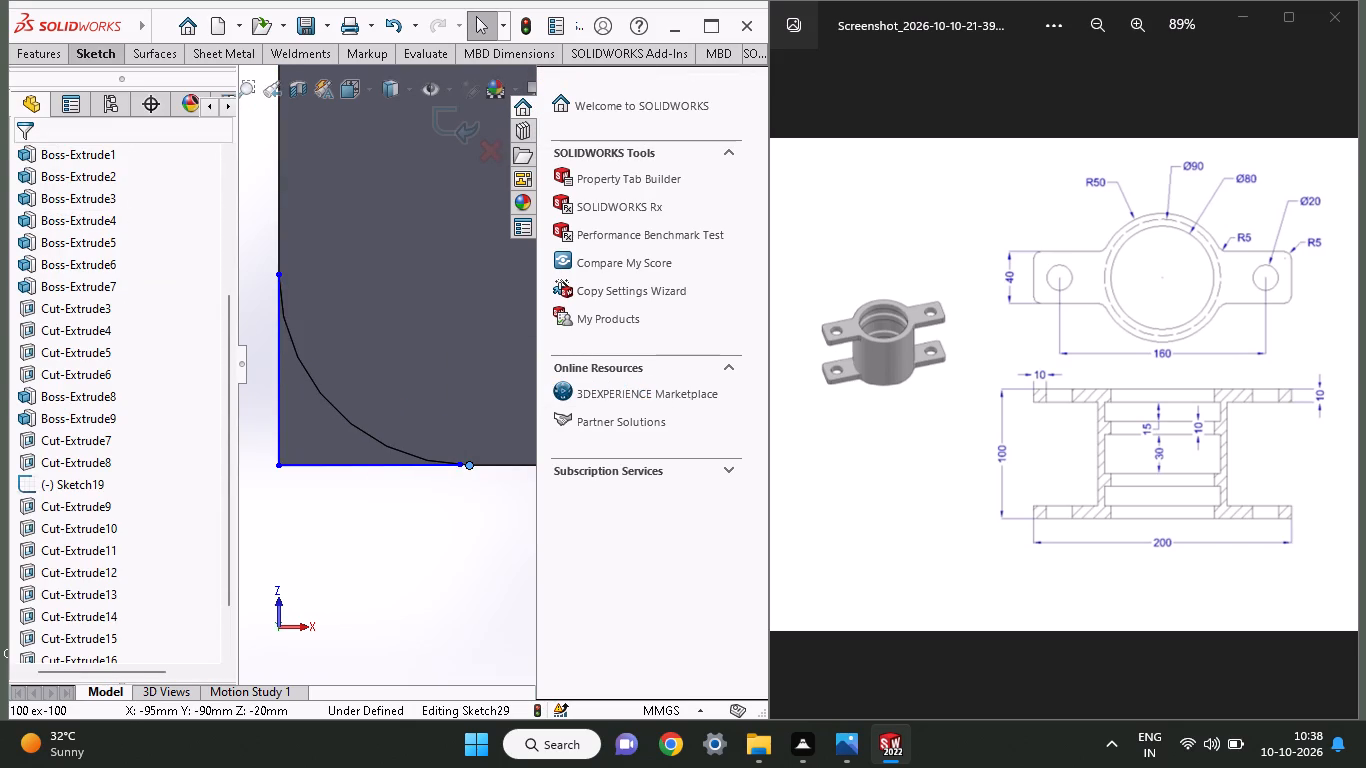
left_click(80, 63)
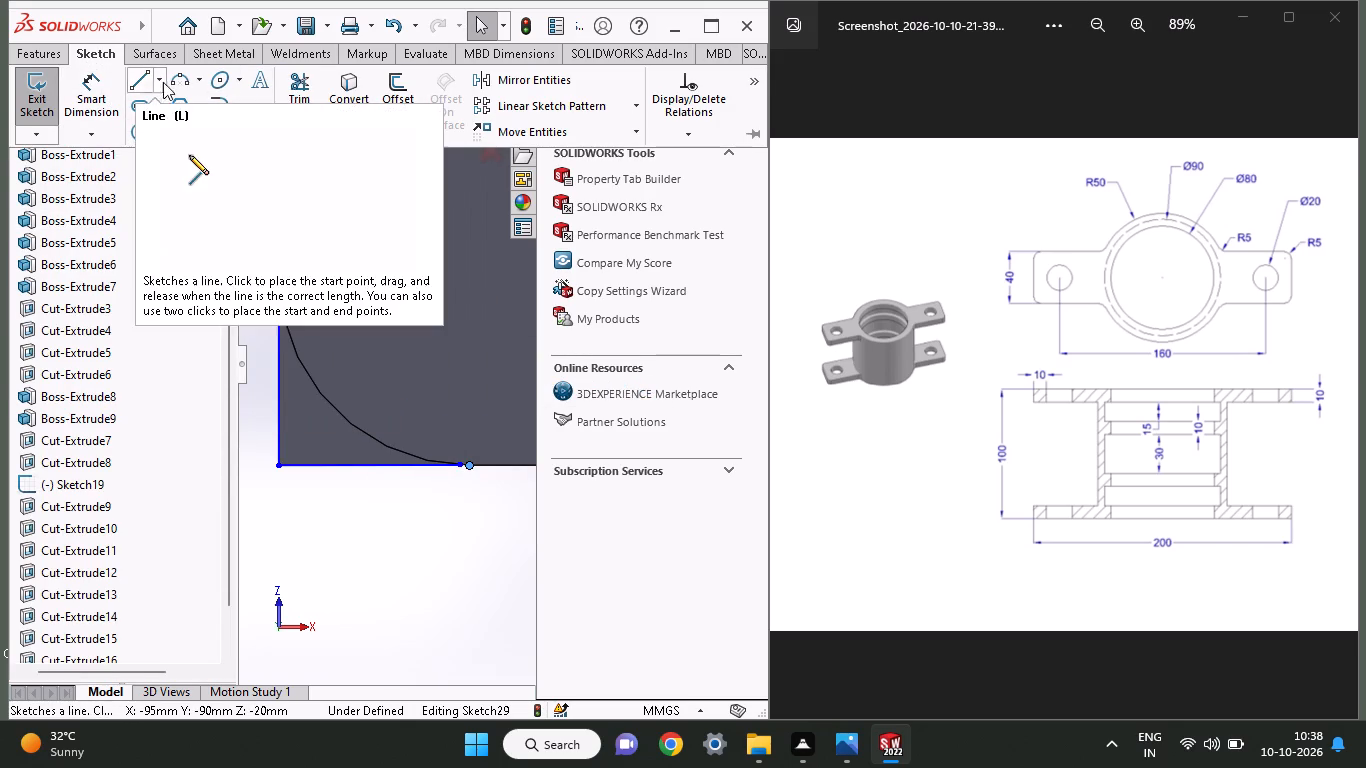
left_click(191, 82)
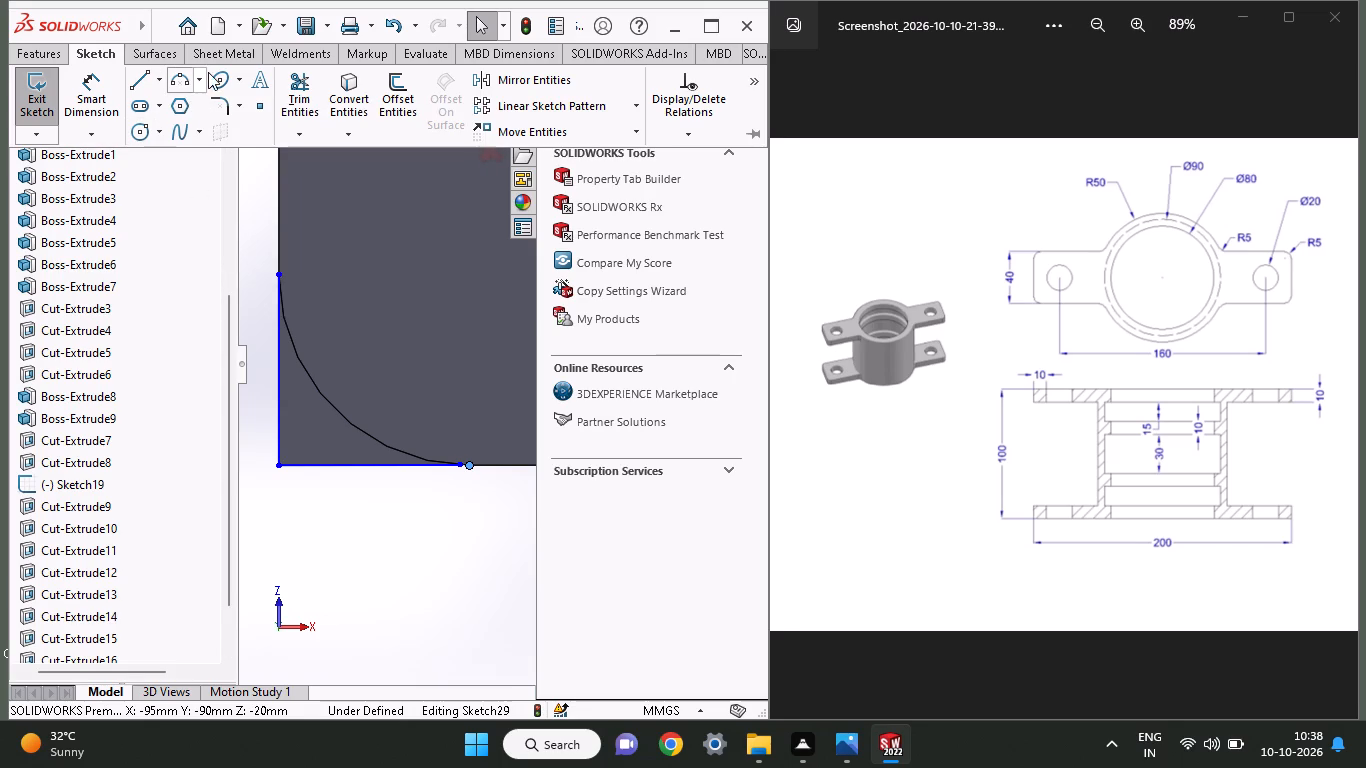
left_click(178, 80)
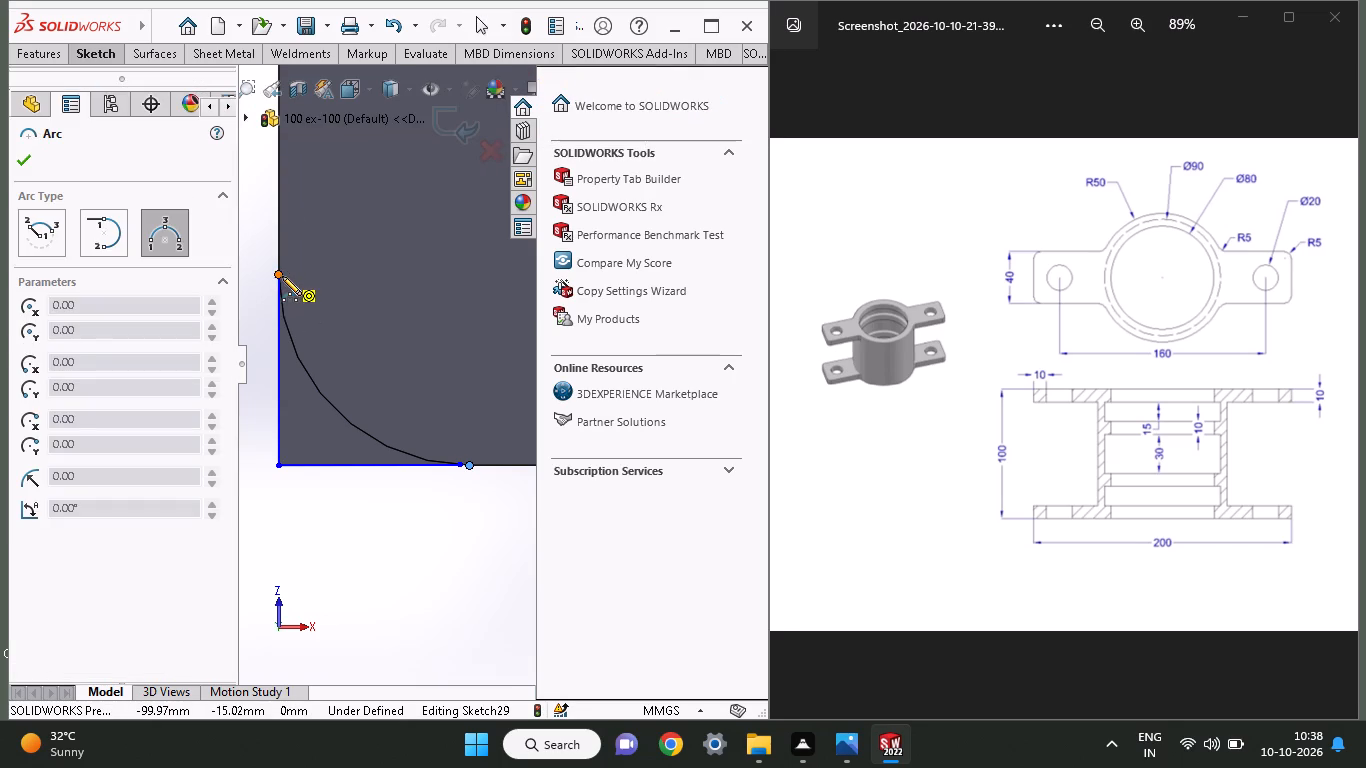
left_click(282, 276)
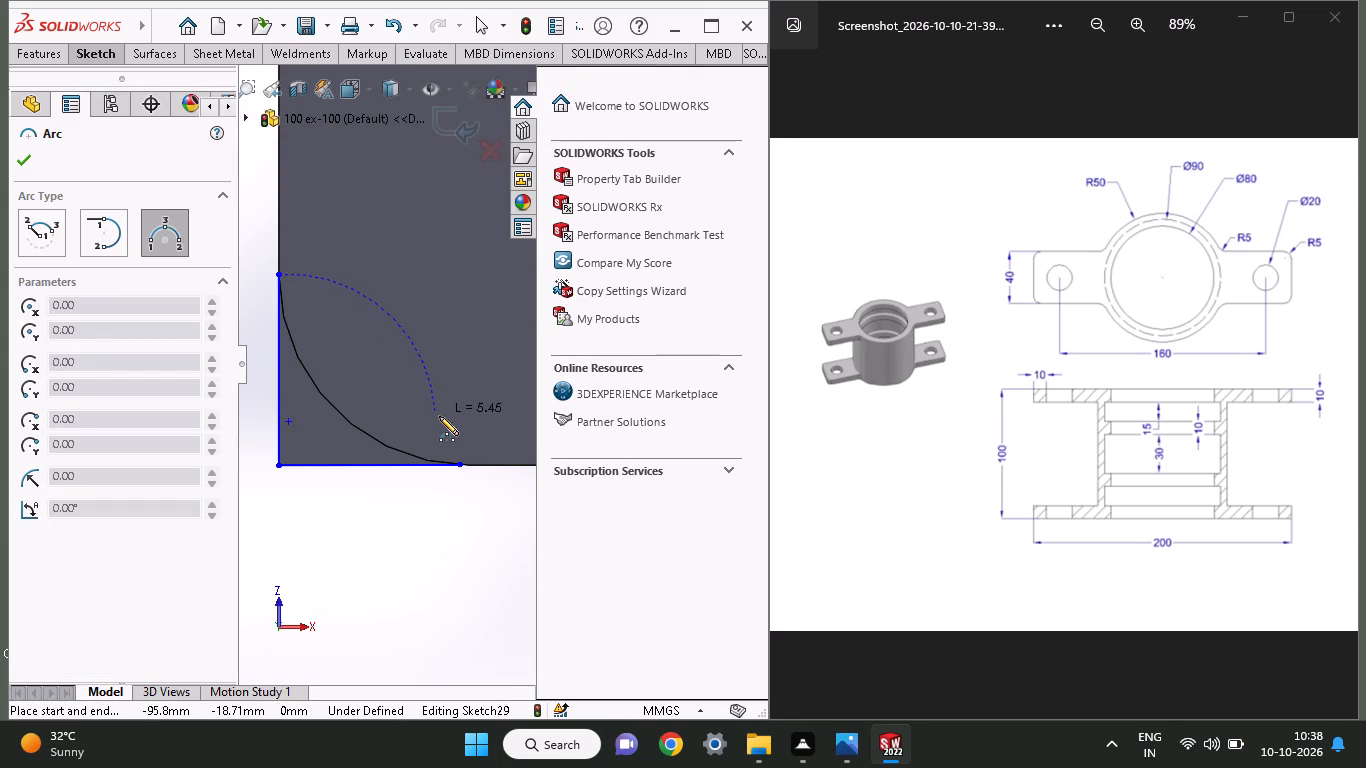
left_click(459, 465)
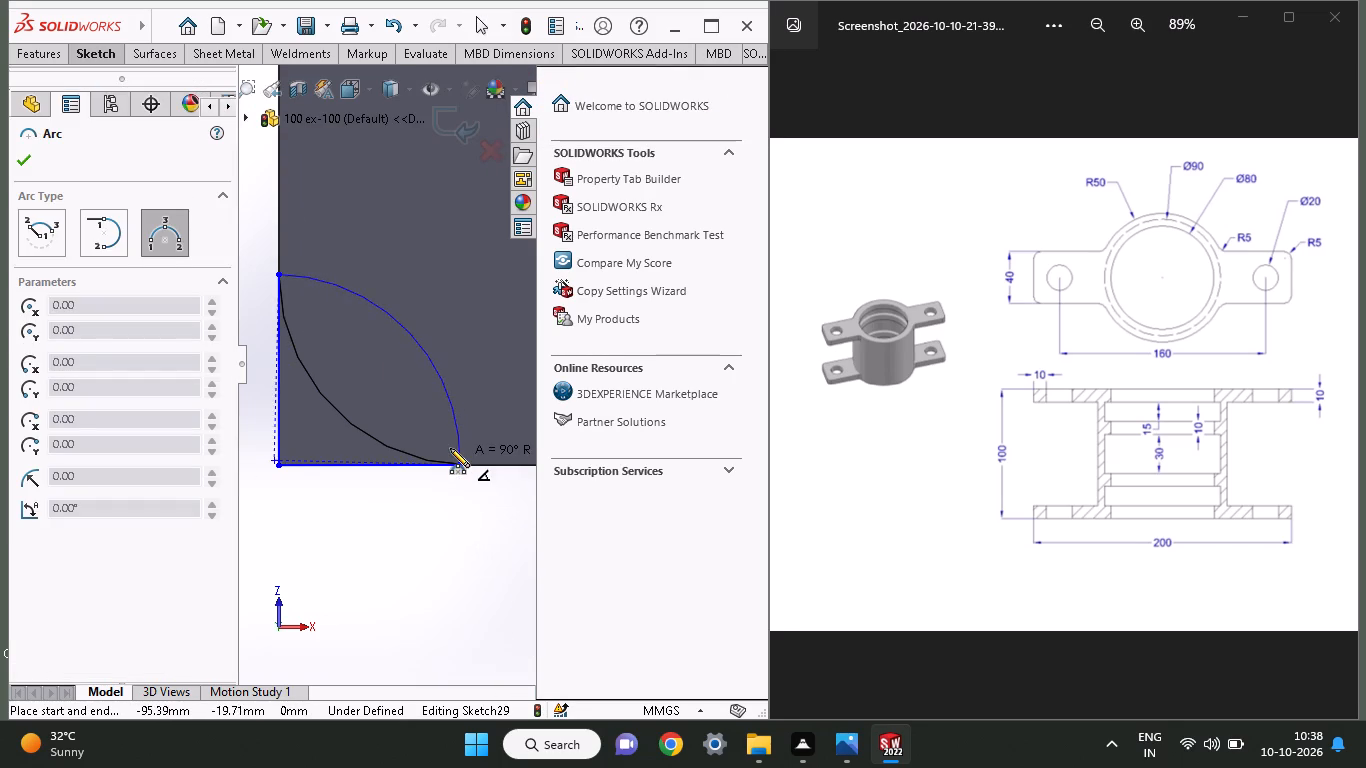
left_click(337, 407)
scroll(279, 245, "up", 1)
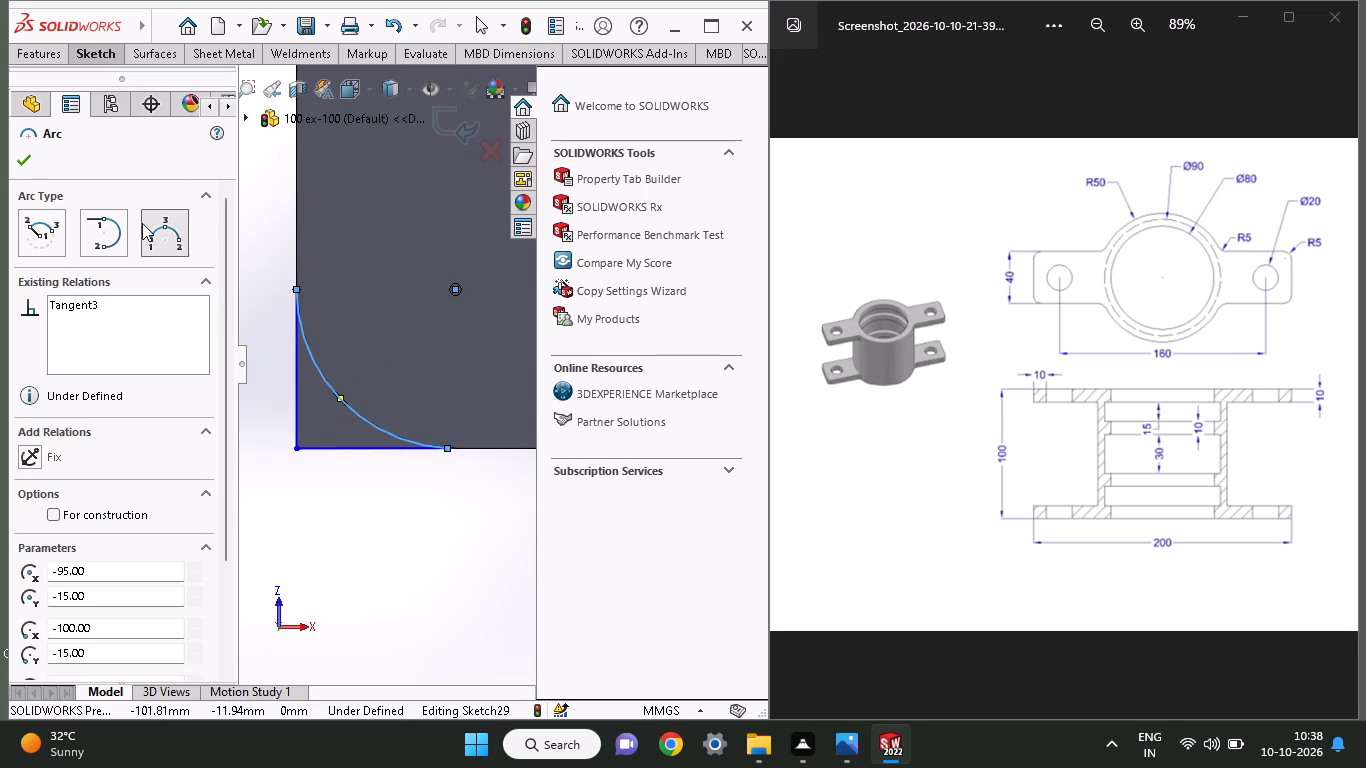
left_click(32, 154)
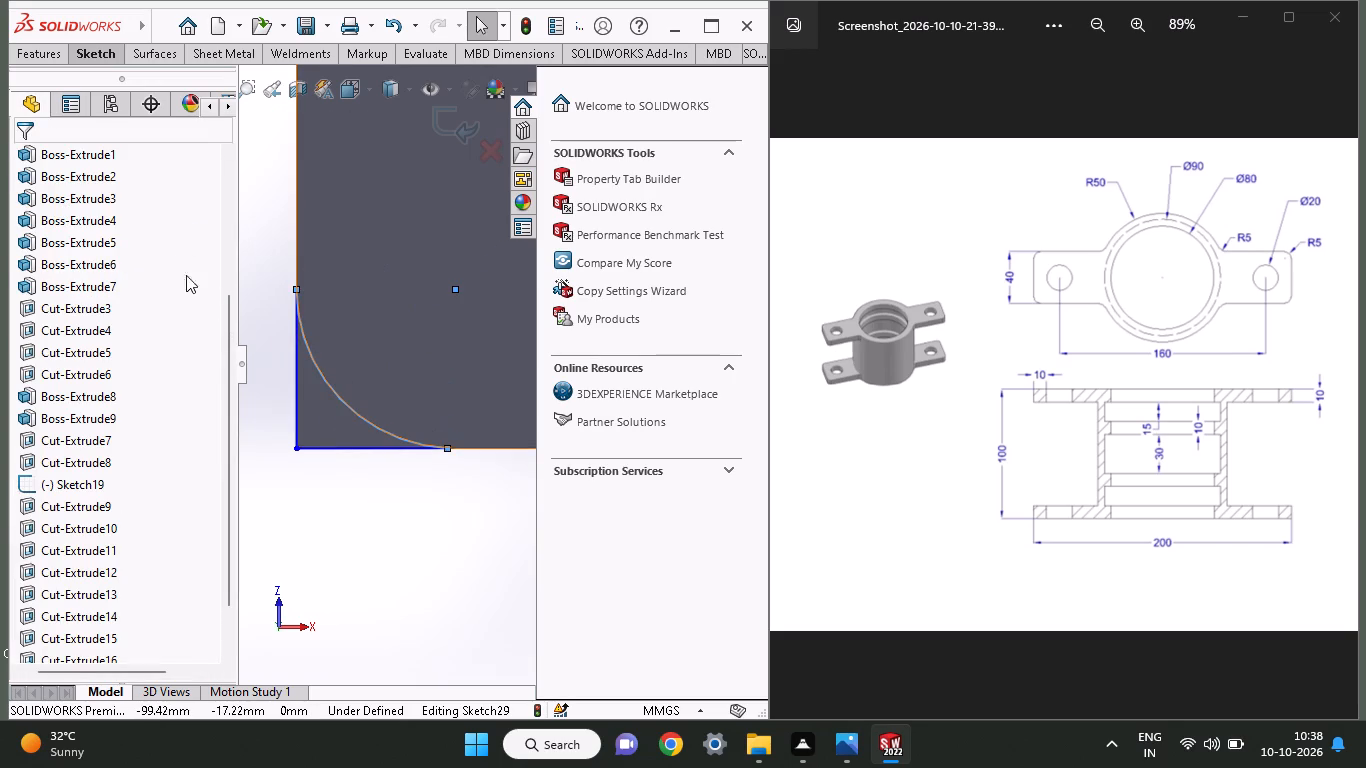
Cut-extrude the closed corner profile 65 mm blind to round the rear flange's corner.
scroll(29, 57, "down", 1)
left_click(29, 57)
scroll(208, 91, "up", 1)
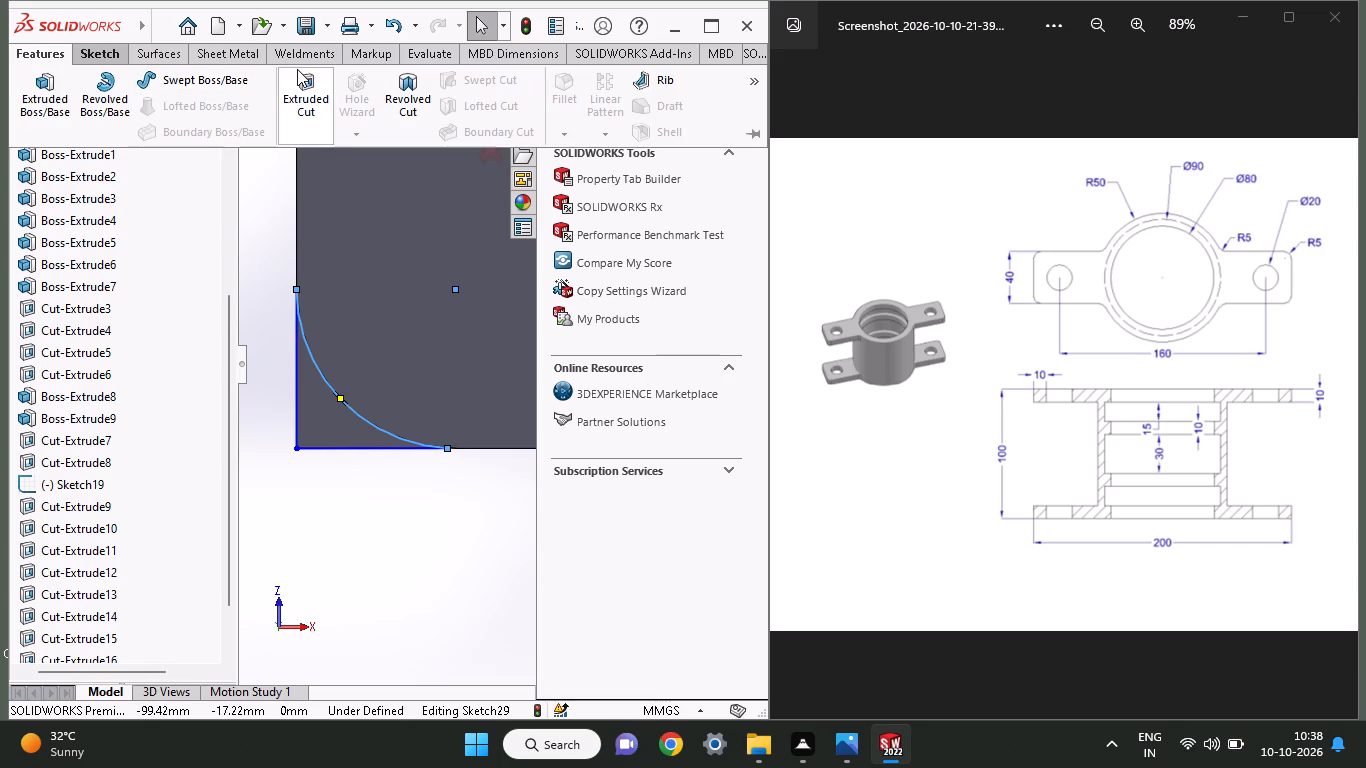
left_click(297, 69)
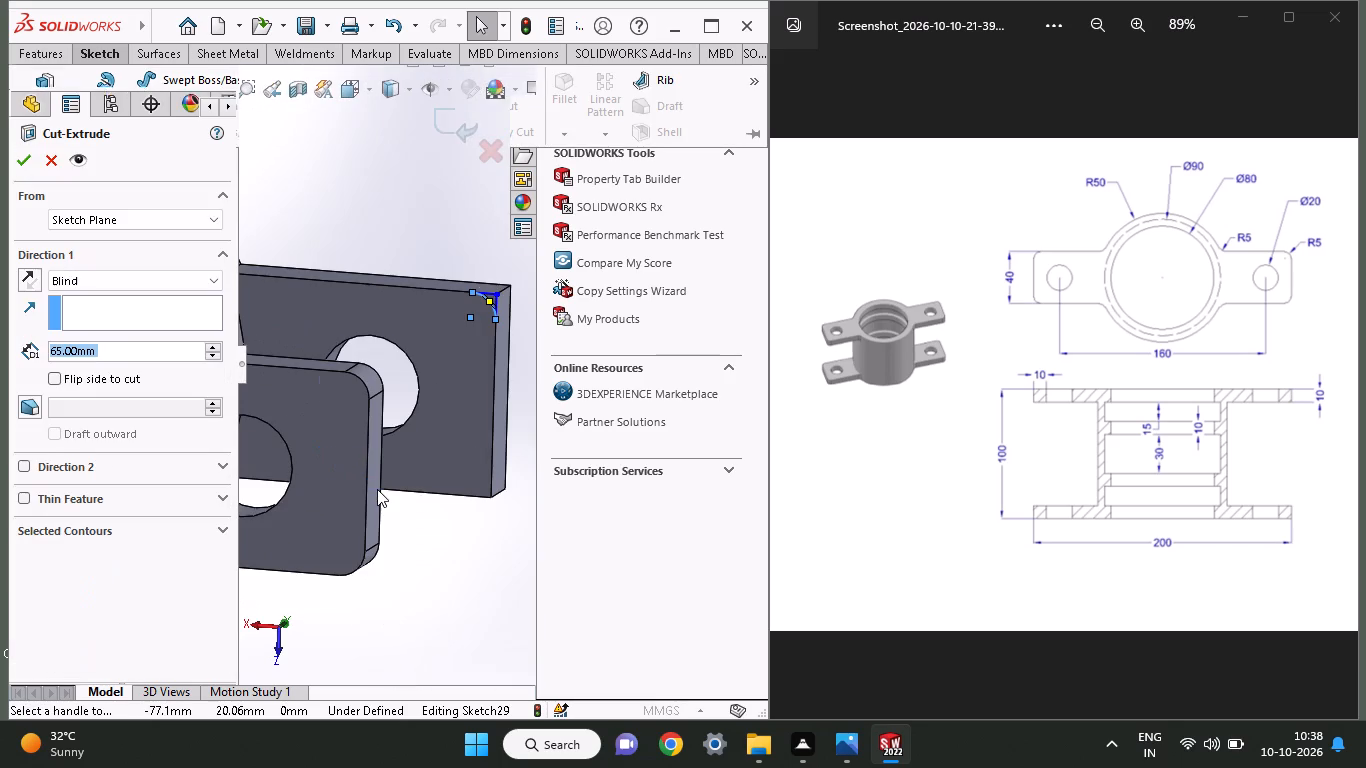
left_click(19, 154)
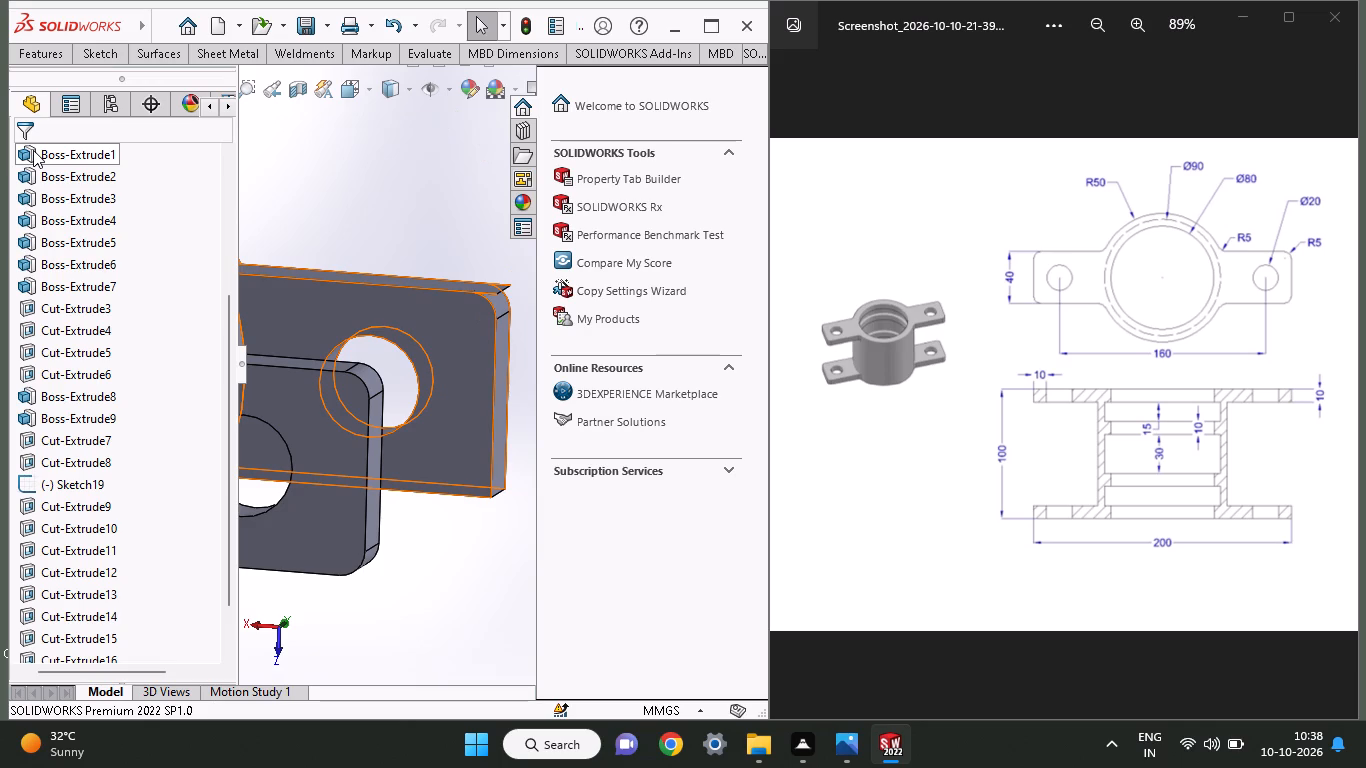
scroll(433, 280, "up", 2, "ctrl")
scroll(433, 280, "down", 1, "ctrl")
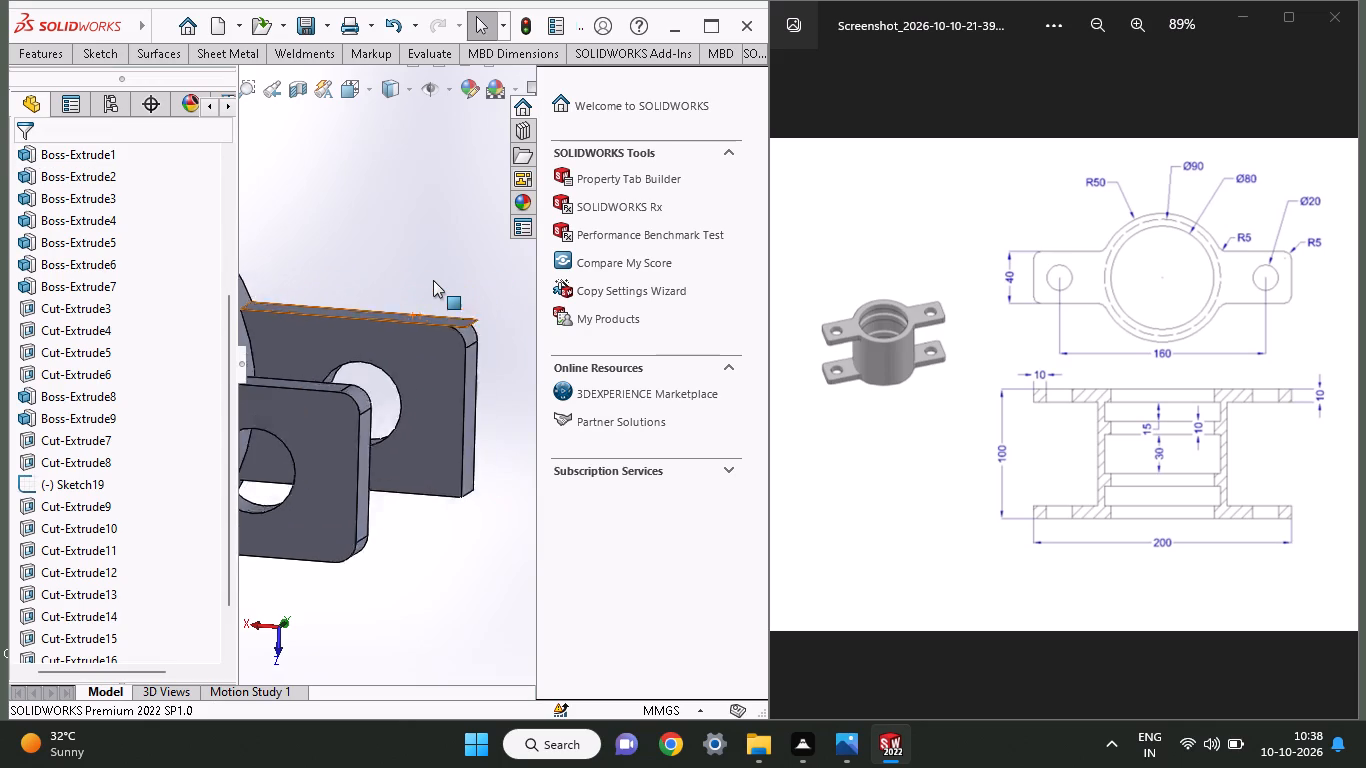
scroll(433, 280, "down", 3, "ctrl")
scroll(433, 280, "up", 1, "ctrl")
scroll(433, 280, "down", 2, "ctrl")
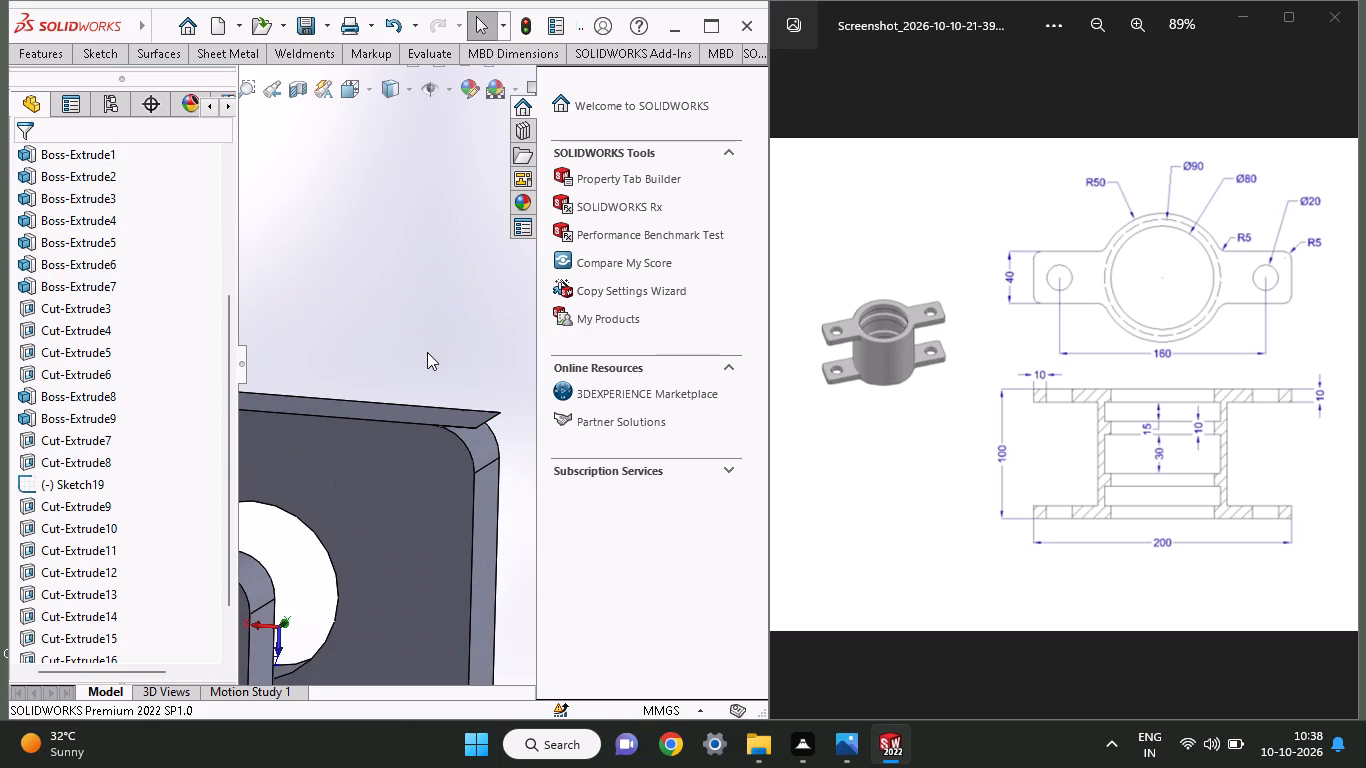
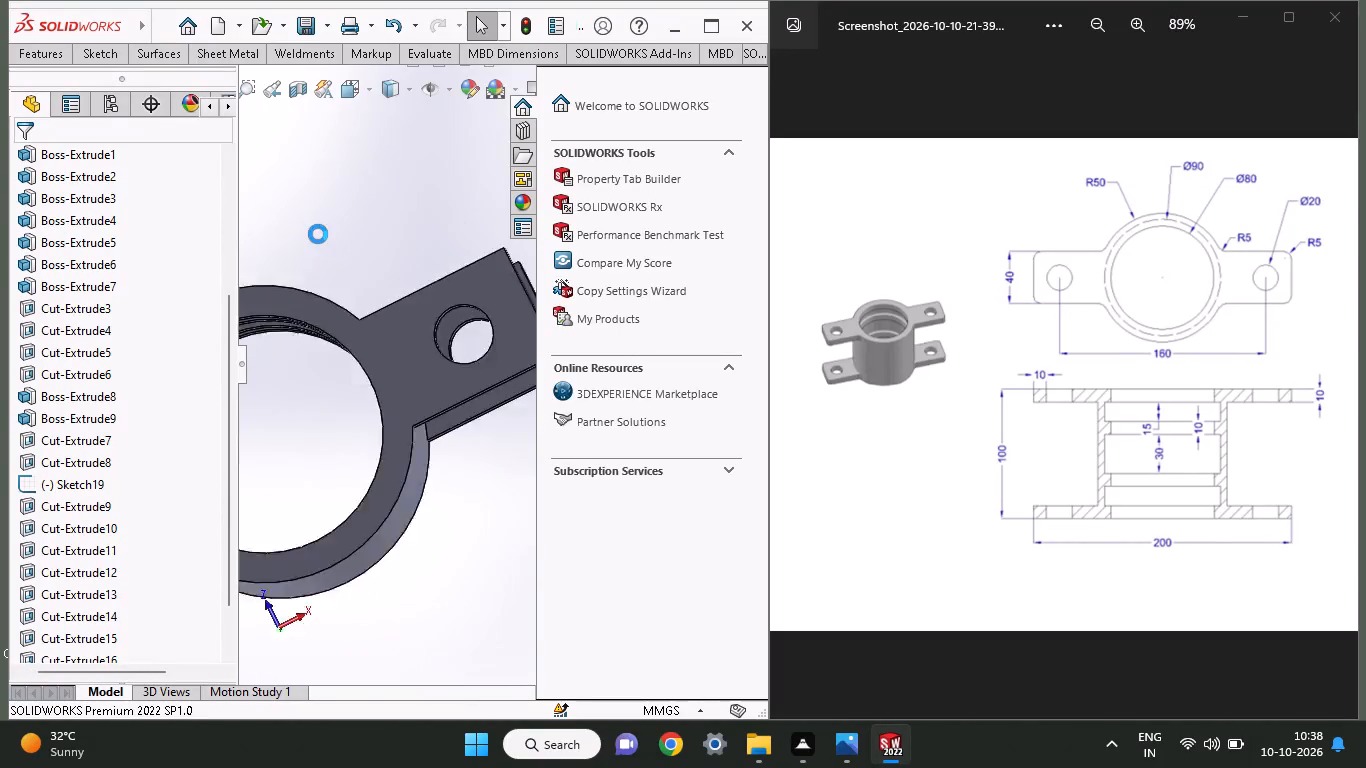
Undo the last corner cut and the last edit in its sketch on the bottom face.
key("ctrl+z")
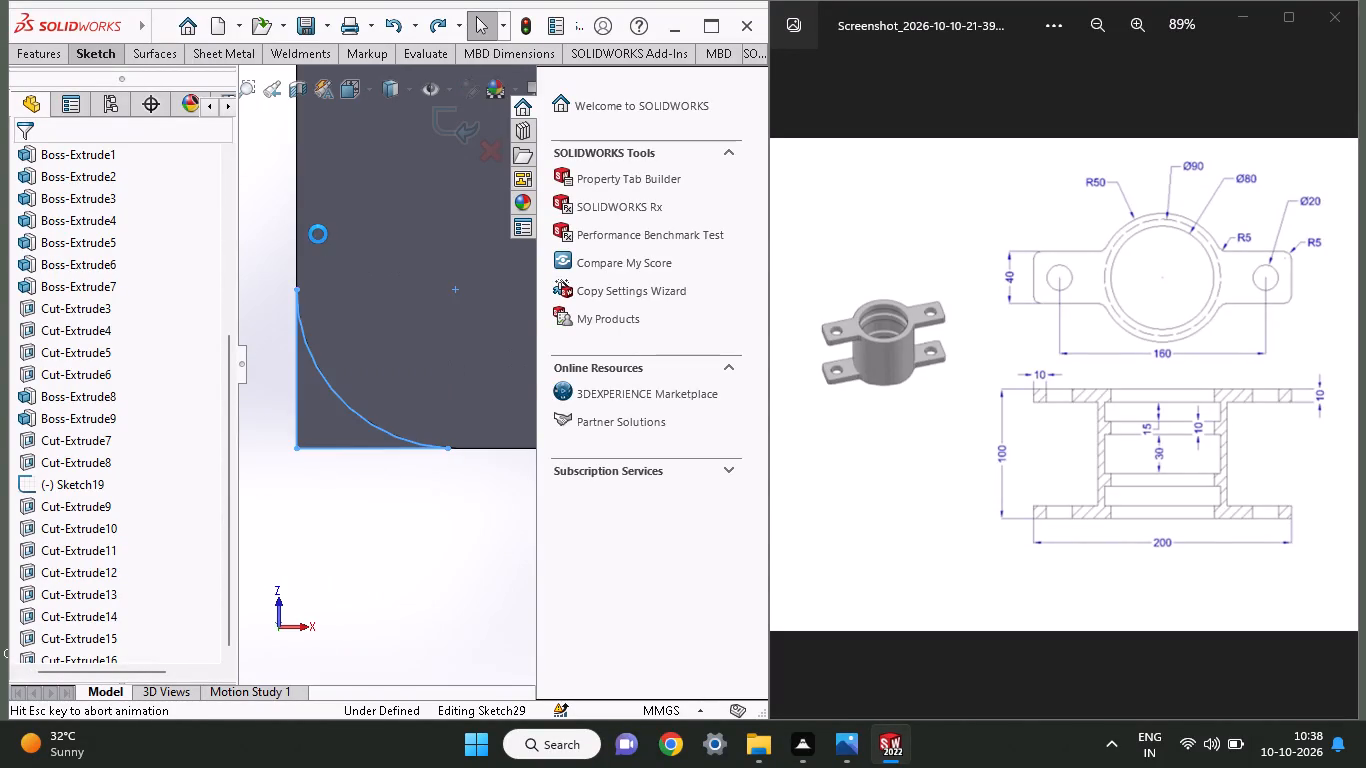
key("ctrl+z")
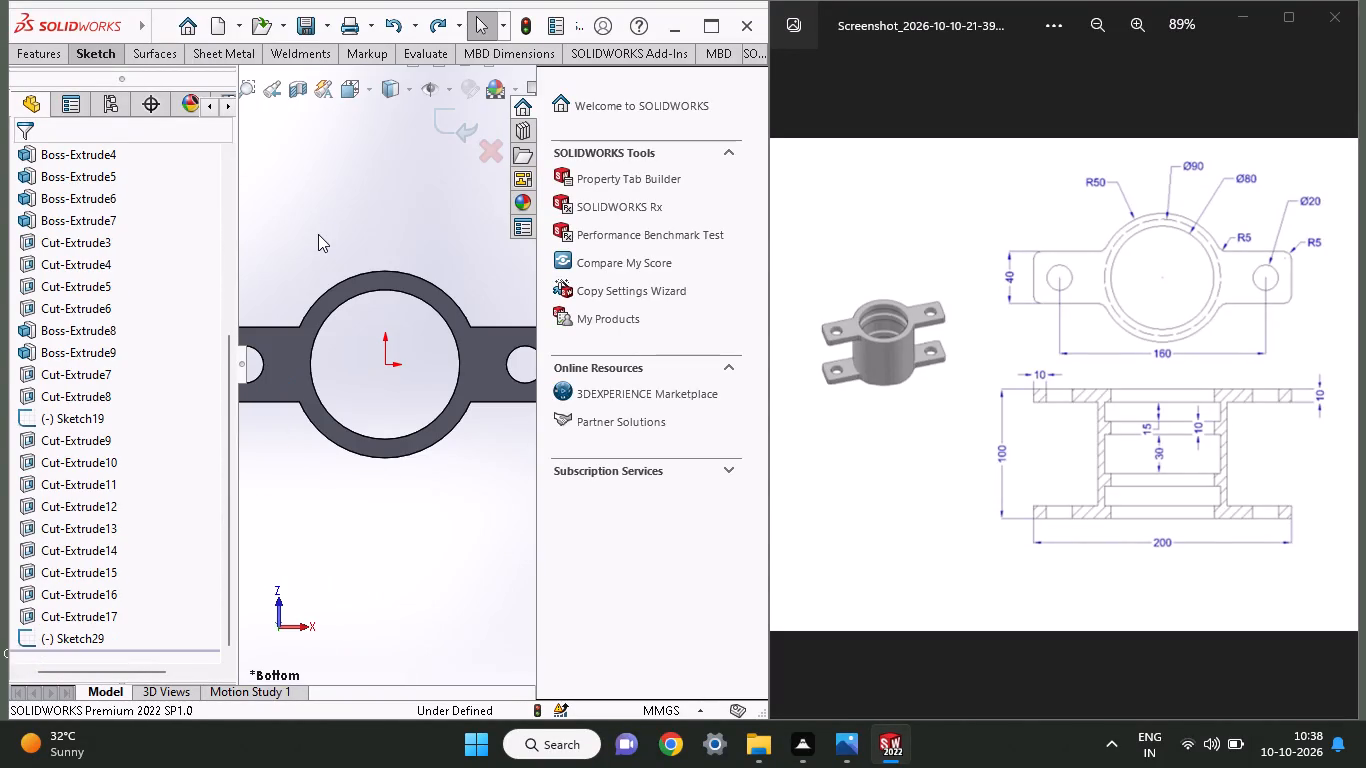
Delete the two remaining sketch lines at the square corner of the left arm.
scroll(318, 234, "up", 4, "ctrl")
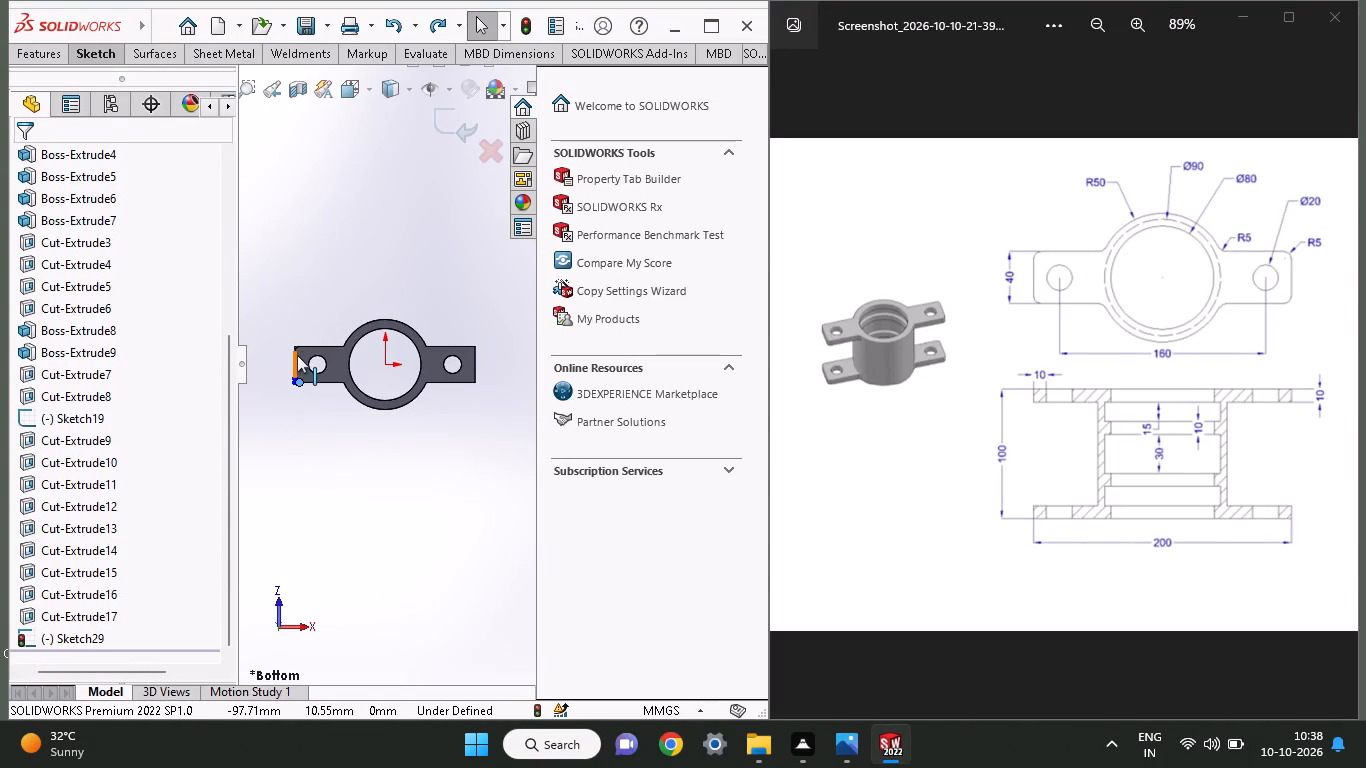
scroll(297, 355, "down", 4, "ctrl")
scroll(297, 355, "up", 1, "ctrl")
scroll(380, 424, "down", 4, "ctrl")
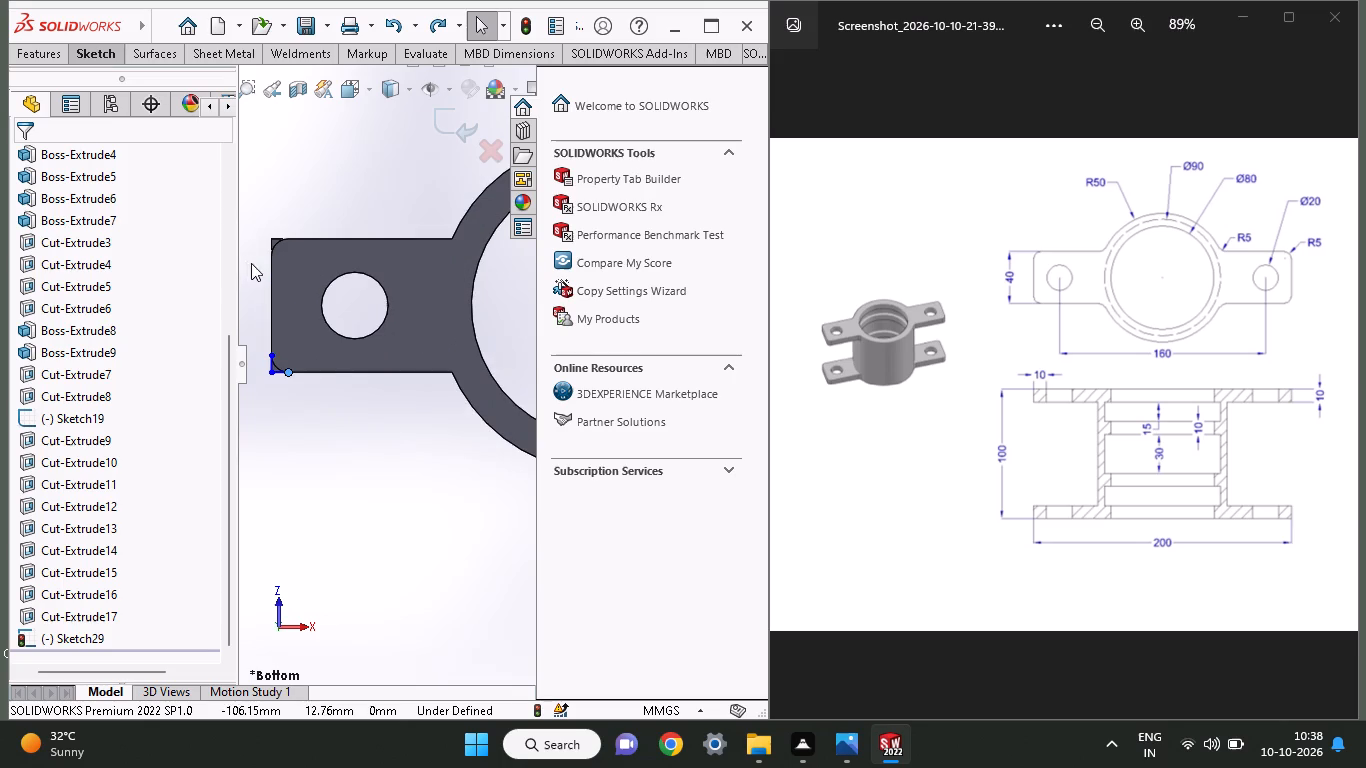
scroll(308, 342, "down", 4, "ctrl")
scroll(308, 342, "up", 4, "ctrl")
scroll(308, 342, "down", 4, "ctrl")
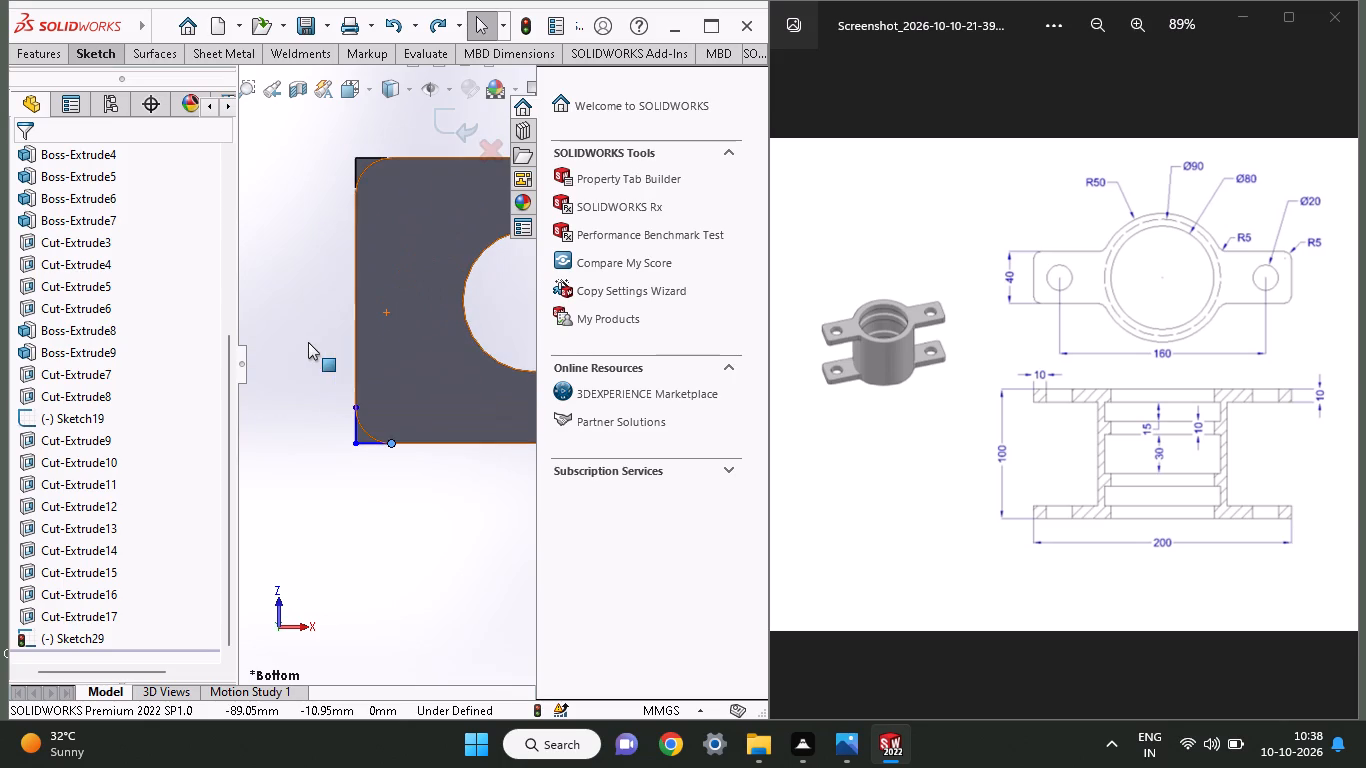
scroll(368, 404, "down", 6, "ctrl")
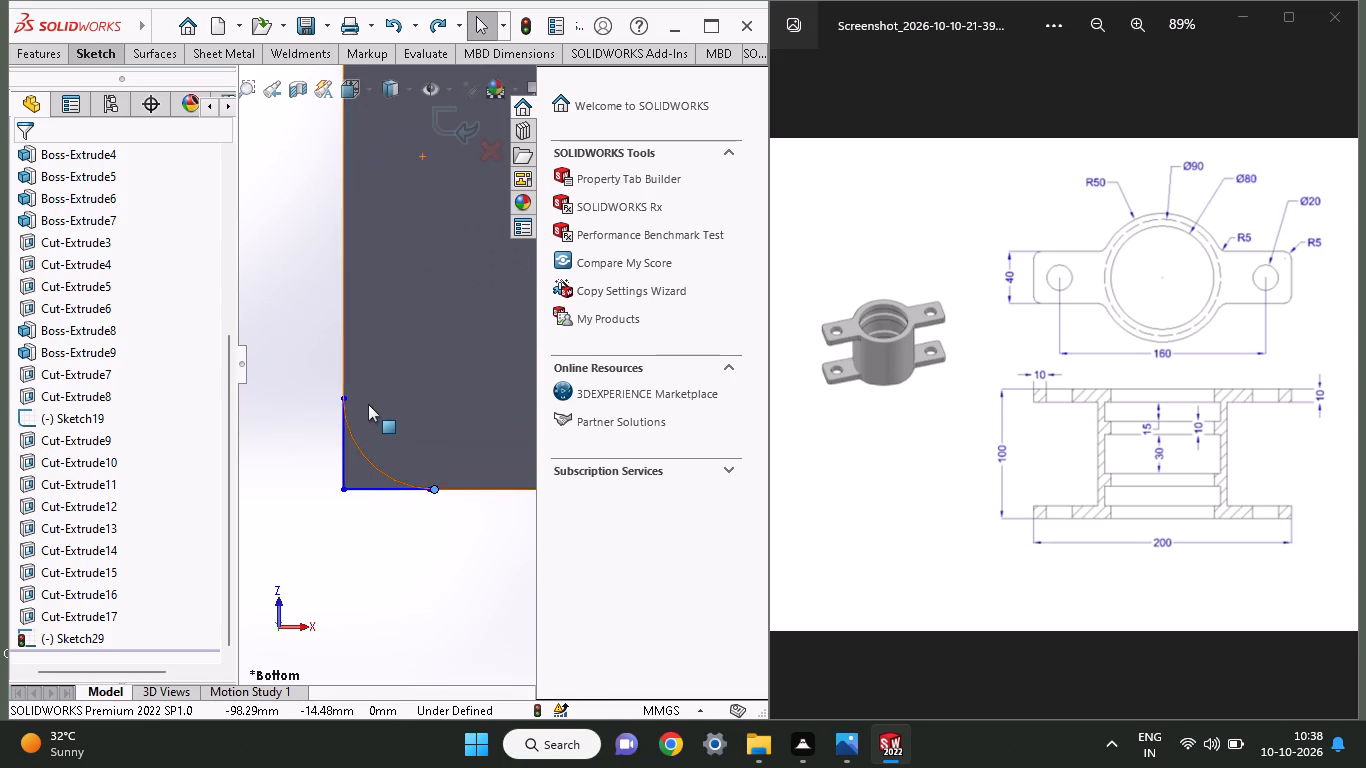
left_click_drag(491, 556, 292, 392)
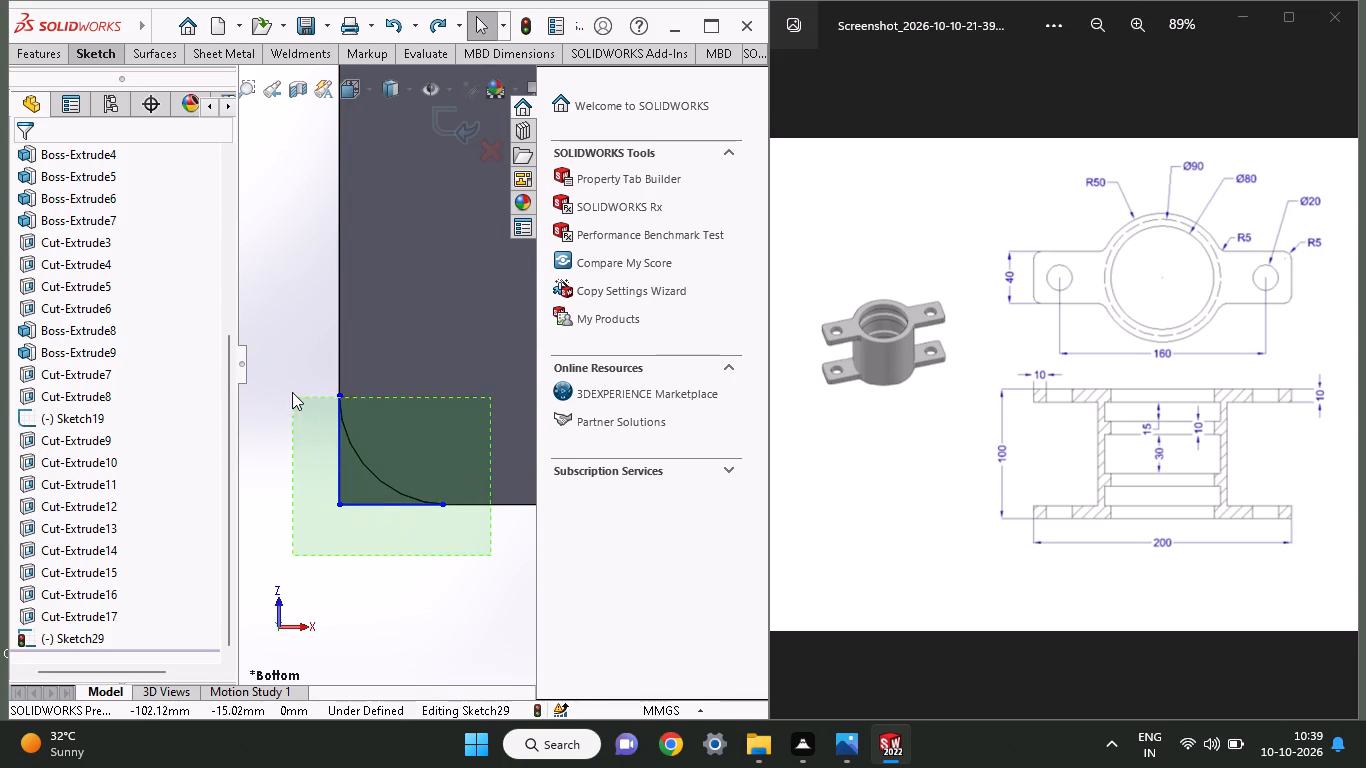
left_click_drag(292, 392, 286, 372)
right_click(286, 372)
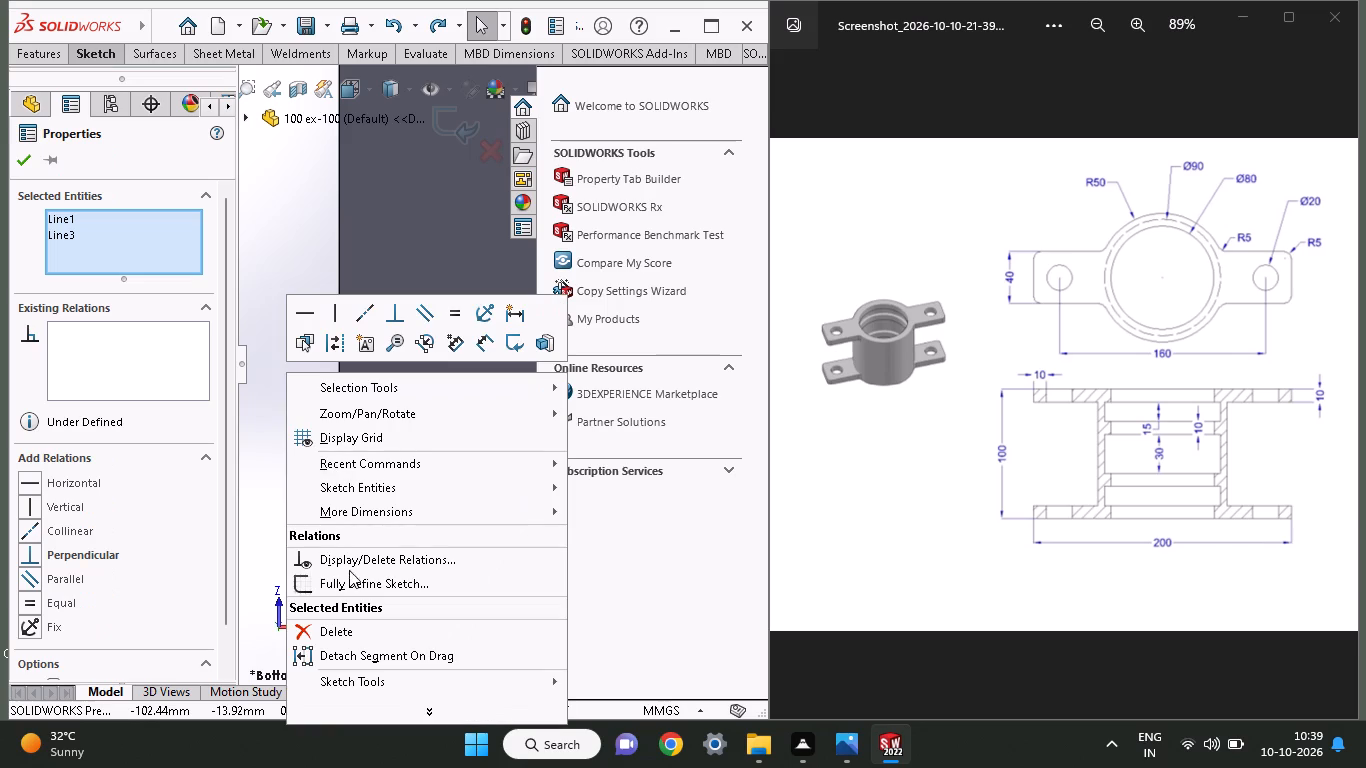
left_click(361, 633)
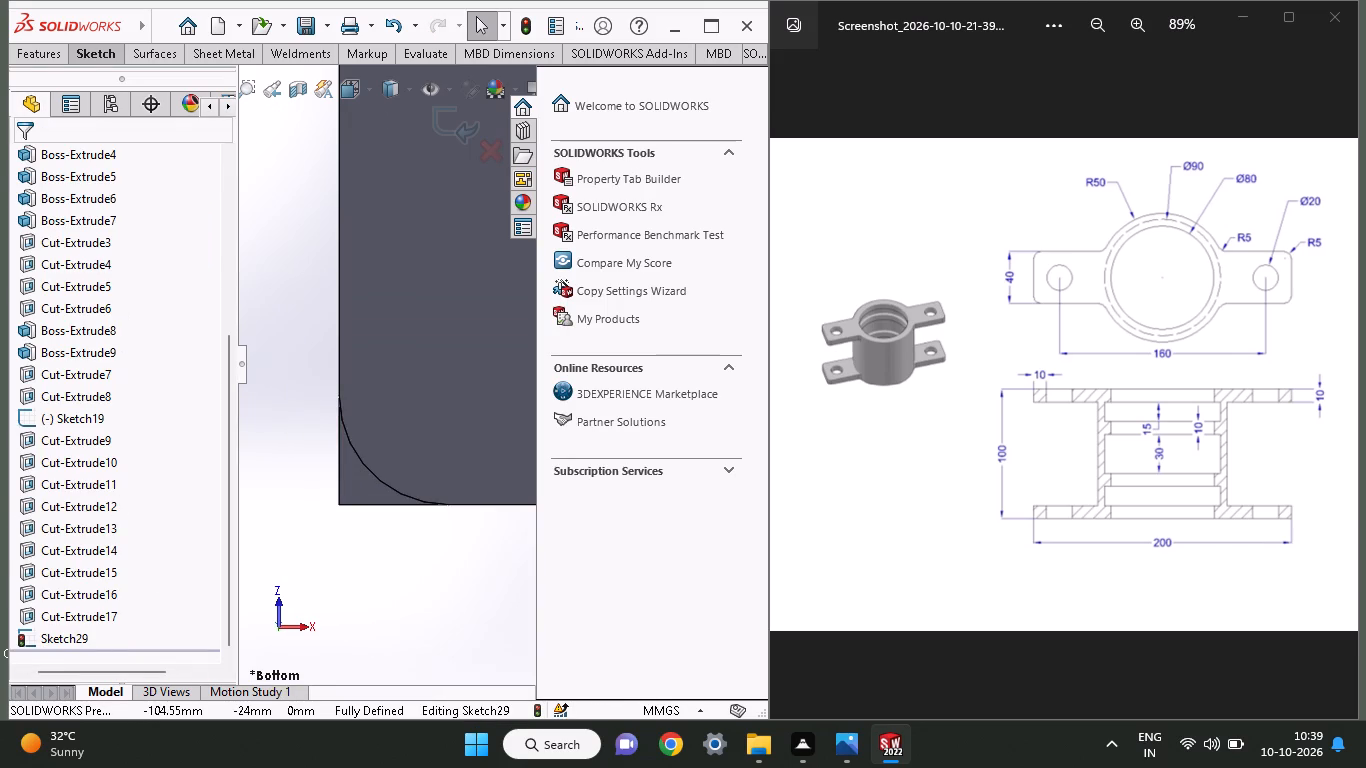
Sketch a three-point arc with 5 mm radius and 90° angle across the left arm's corner, centred at -95, -15.
left_click(104, 48)
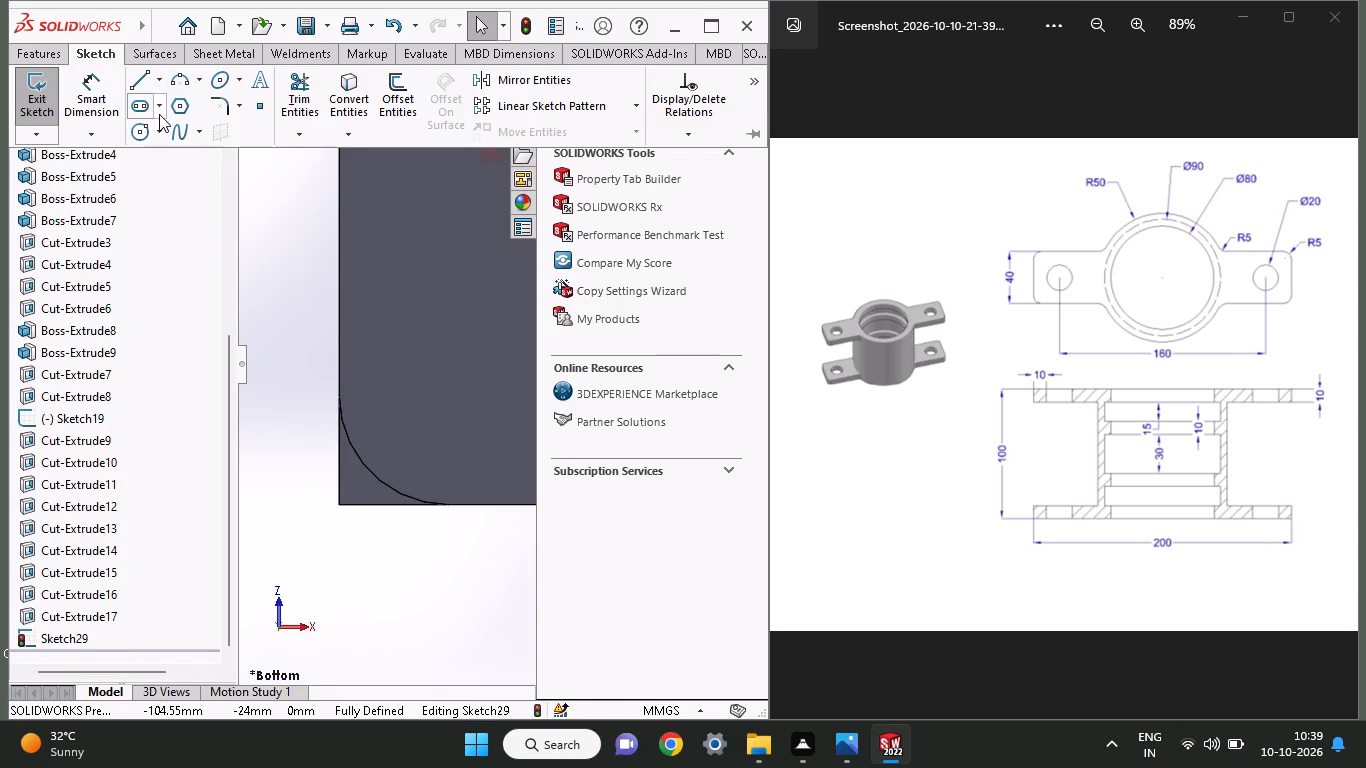
left_click(175, 80)
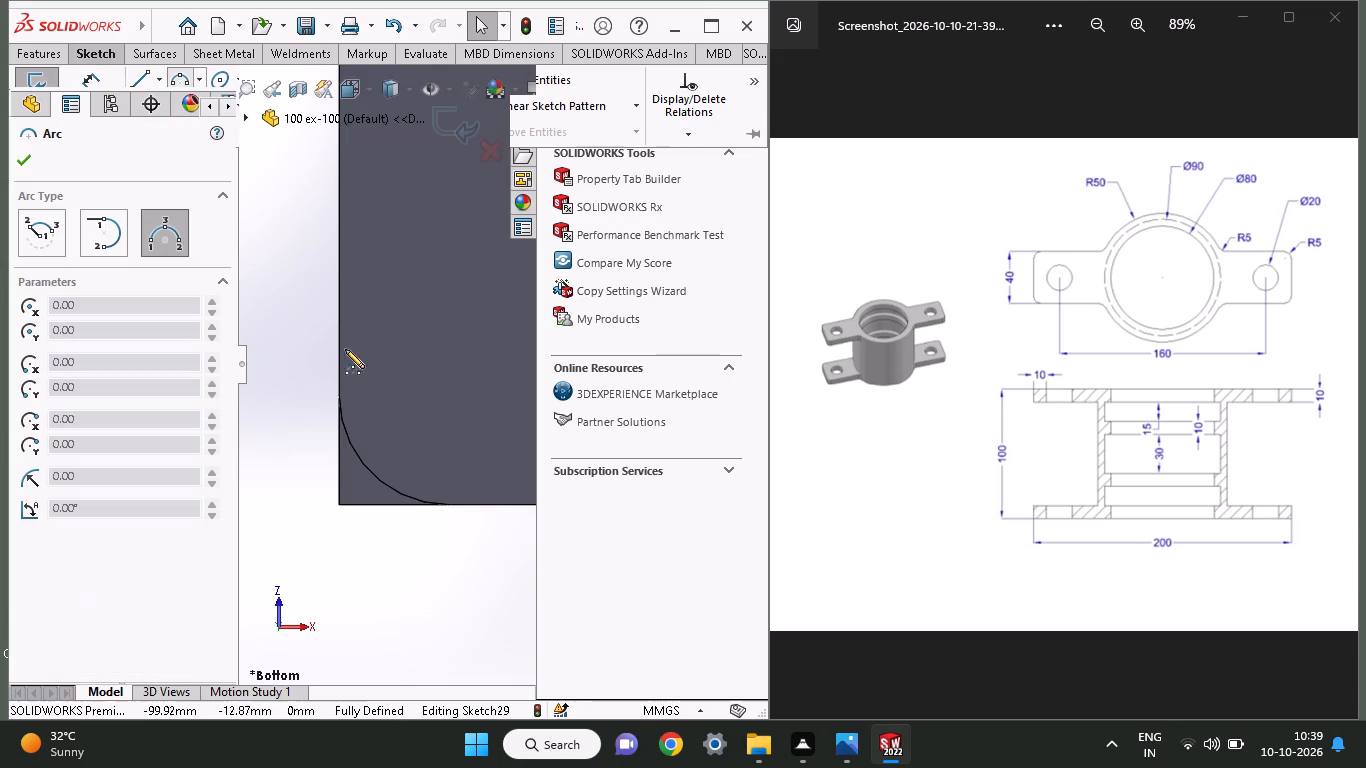
left_click(340, 394)
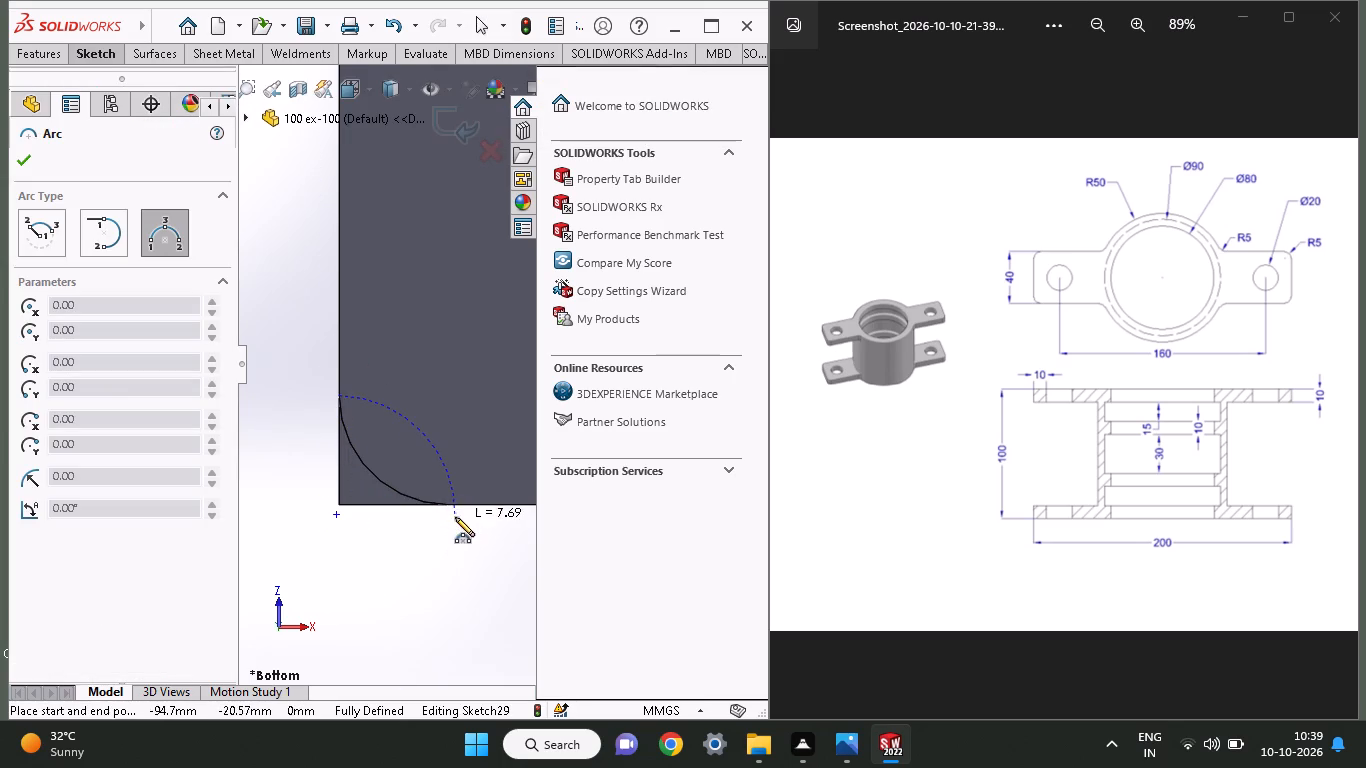
left_click(449, 505)
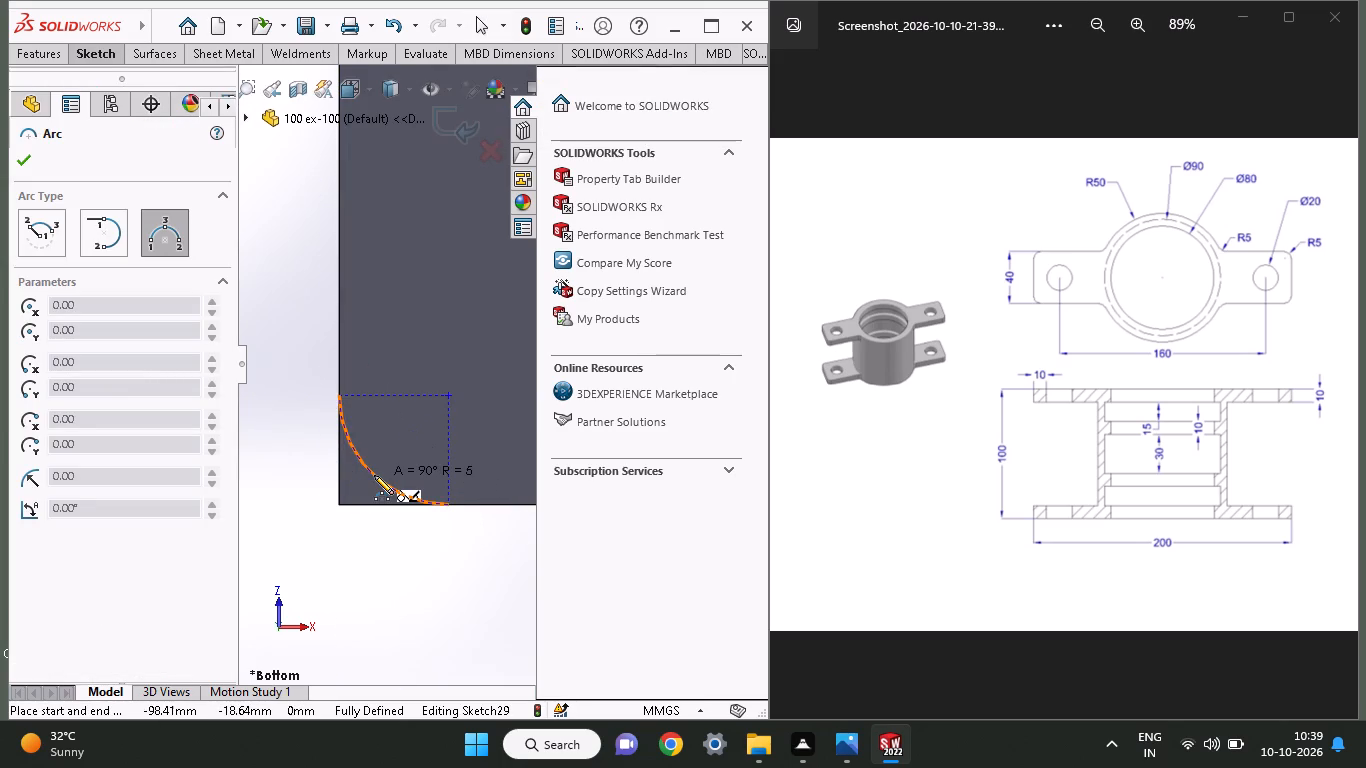
left_click(374, 475)
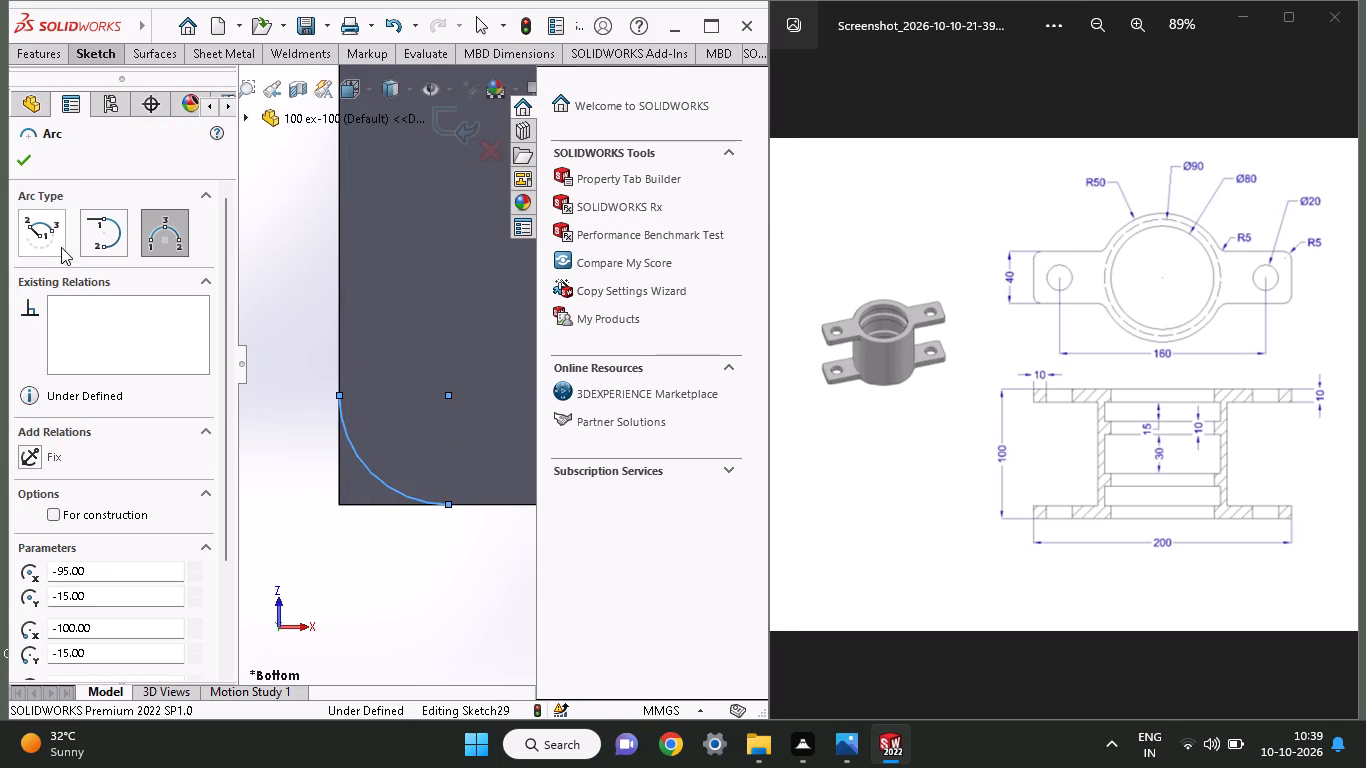
left_click(23, 162)
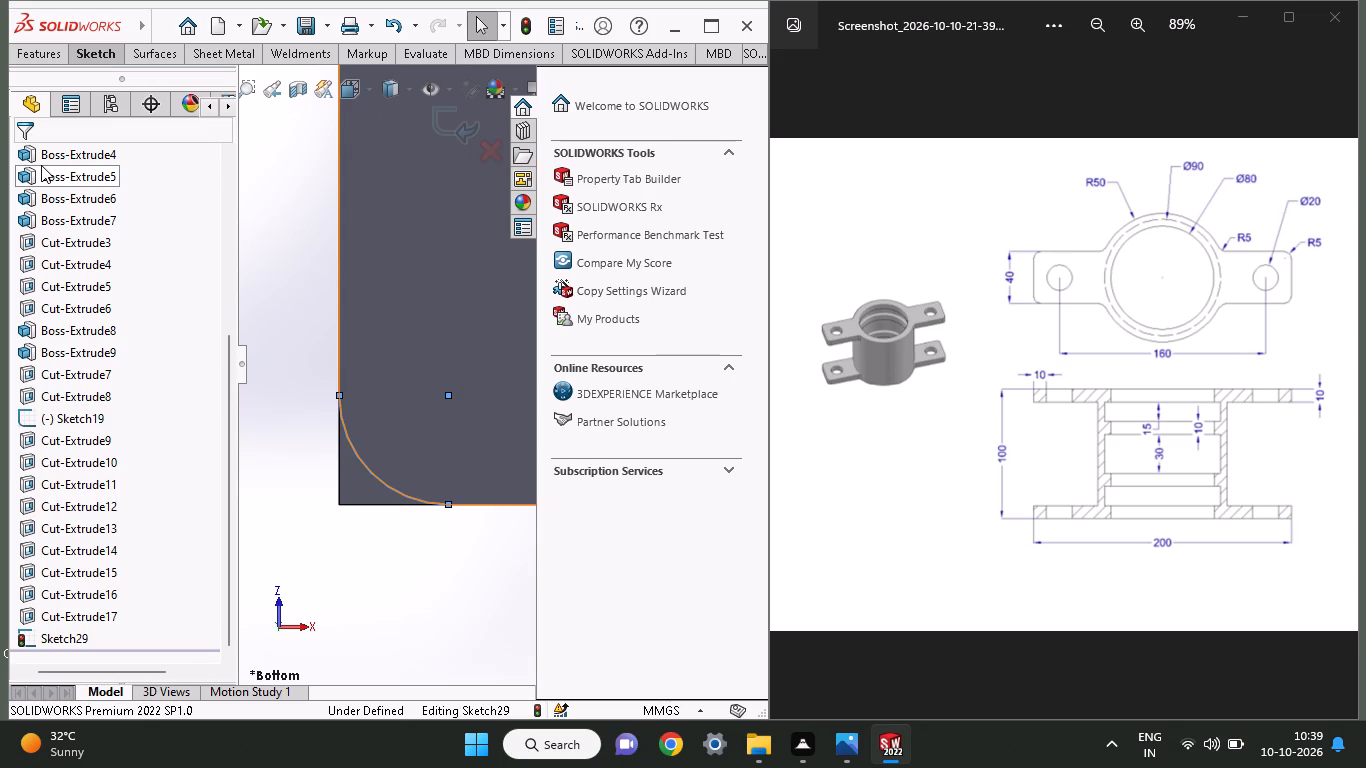
Close the corner profile with two 5 mm lines running from the arc's ends to the arm's corner point.
left_click(92, 60)
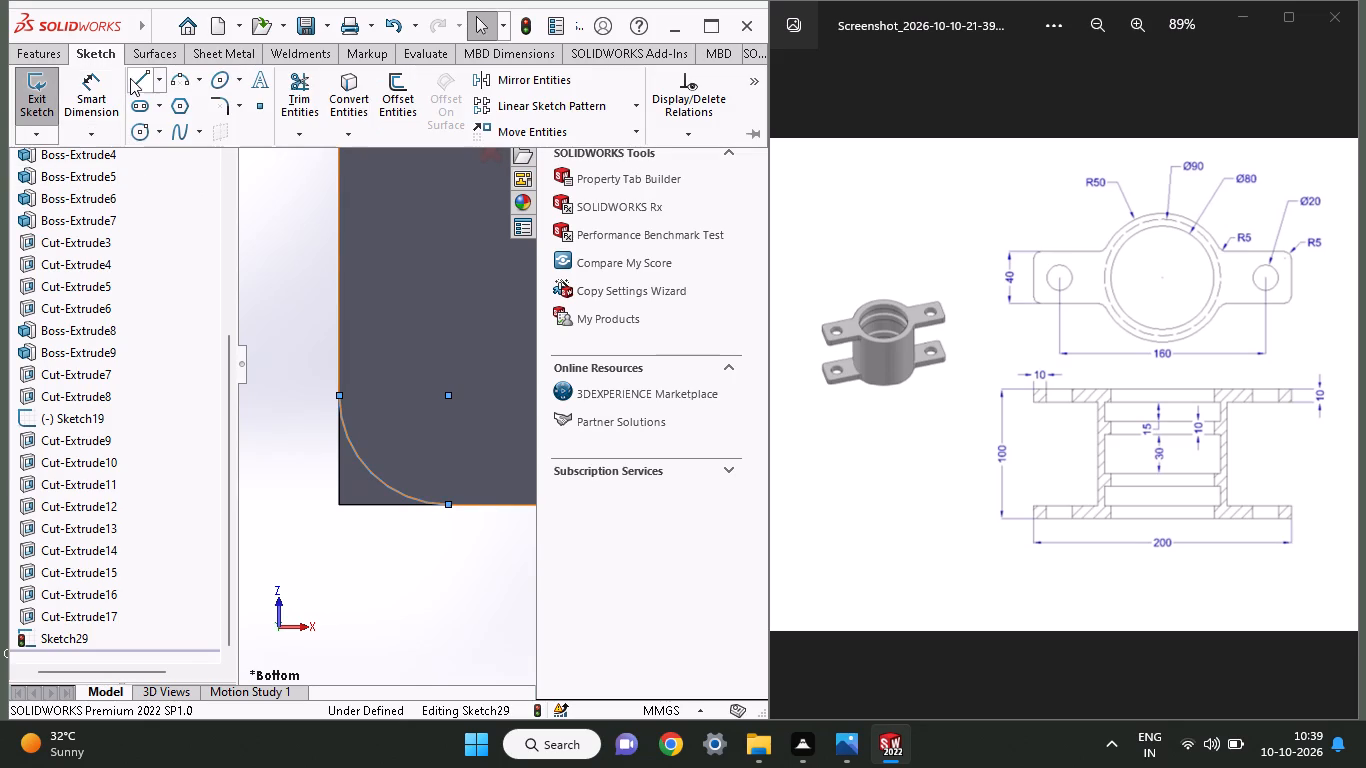
left_click(130, 78)
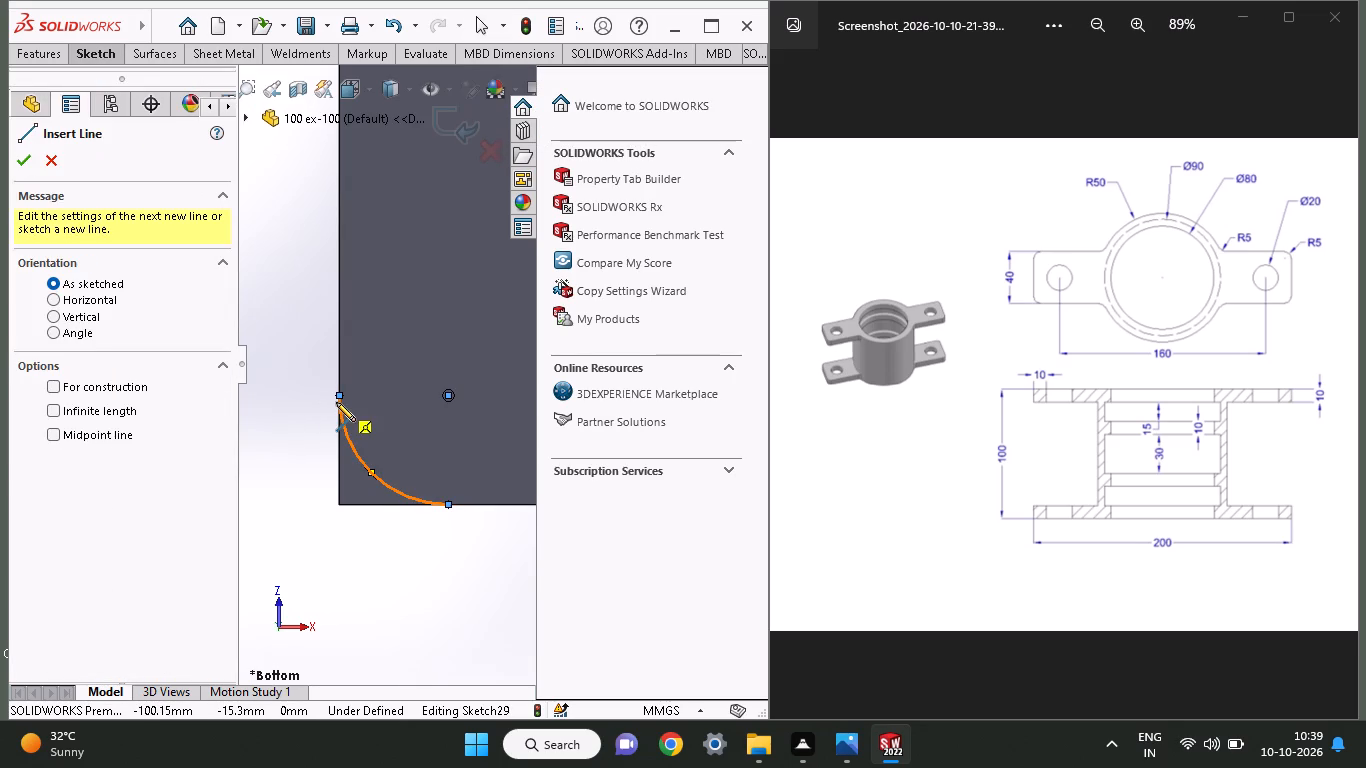
left_click(337, 395)
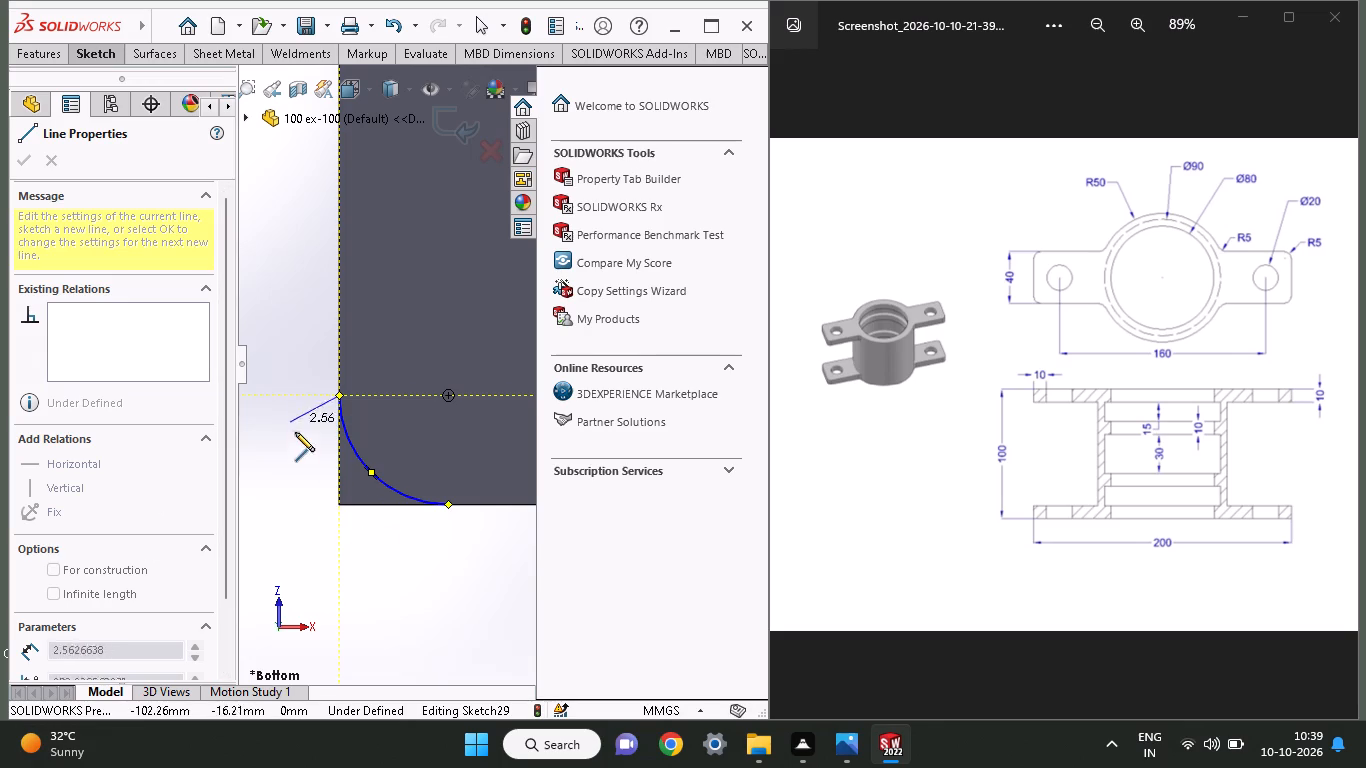
left_click(337, 506)
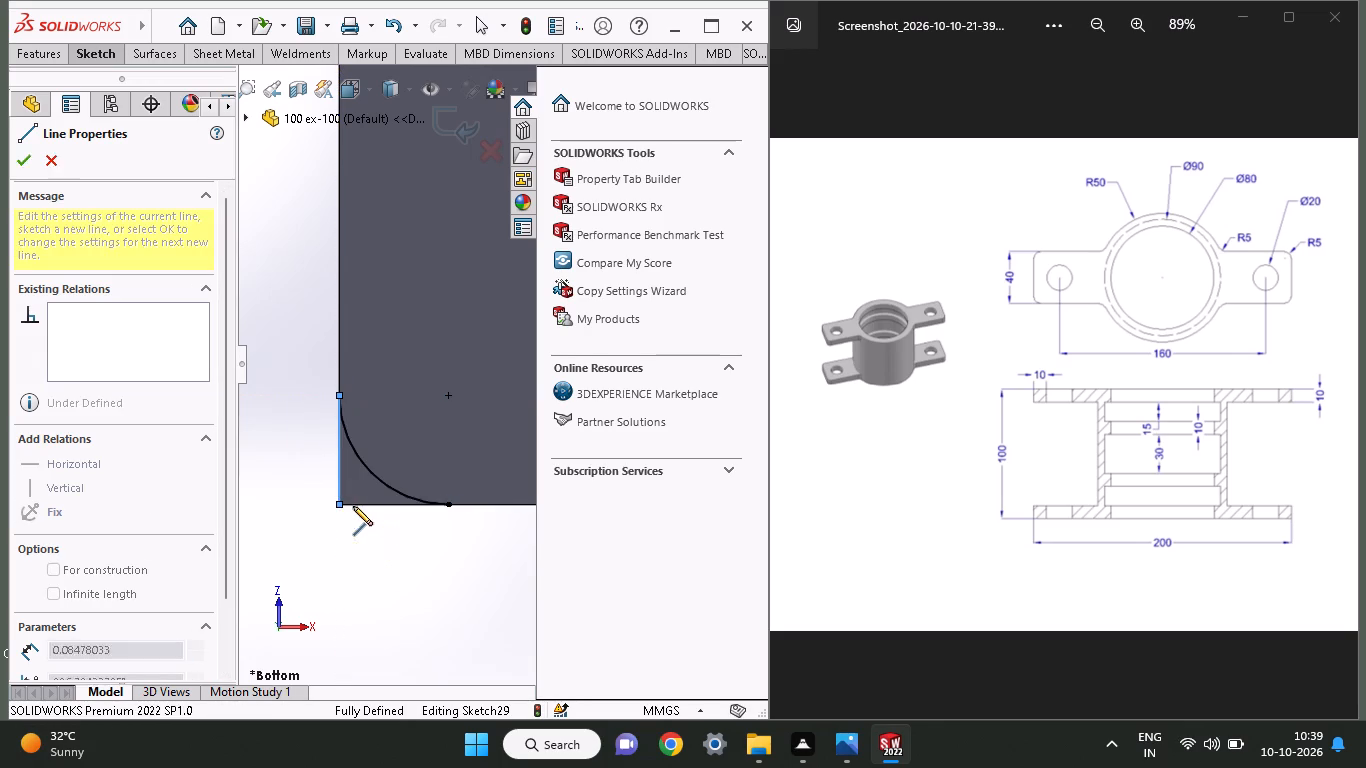
left_click(447, 503)
right_click(415, 461)
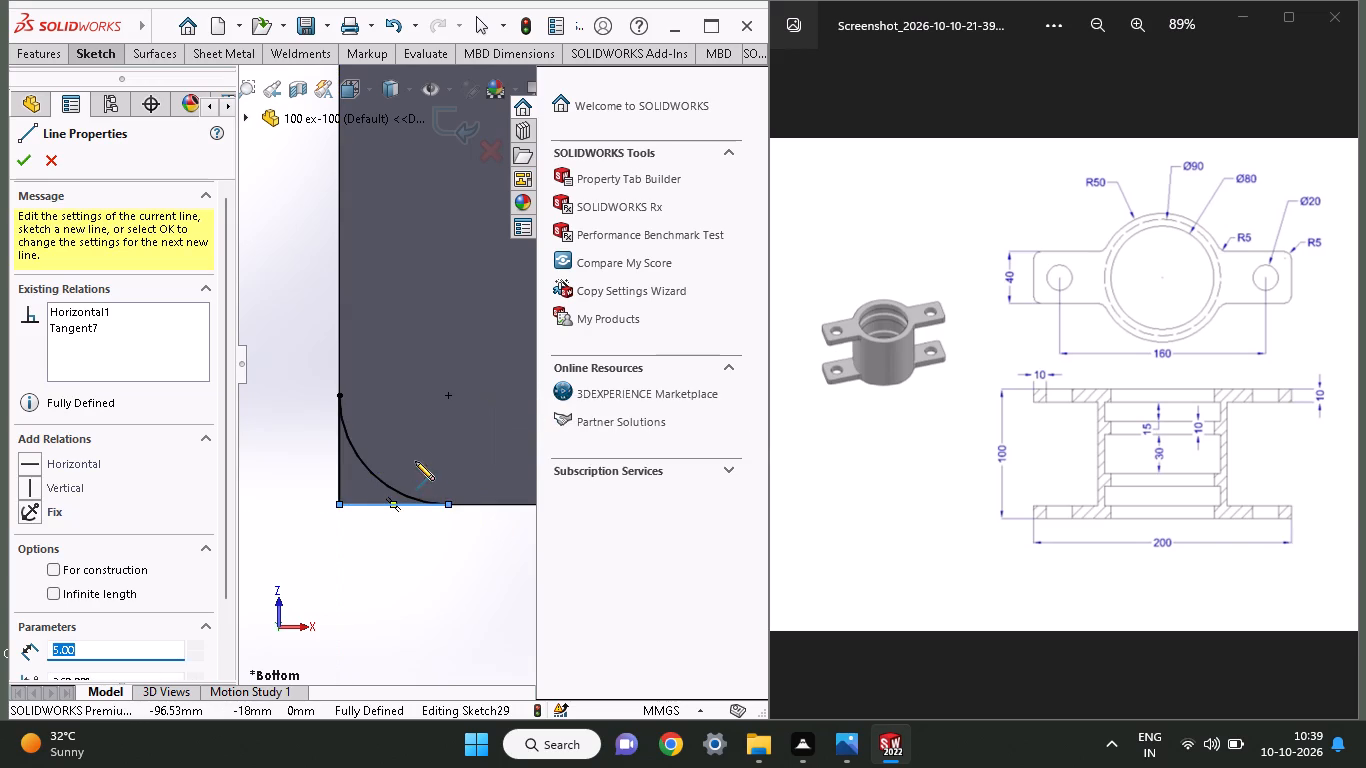
left_click(444, 480)
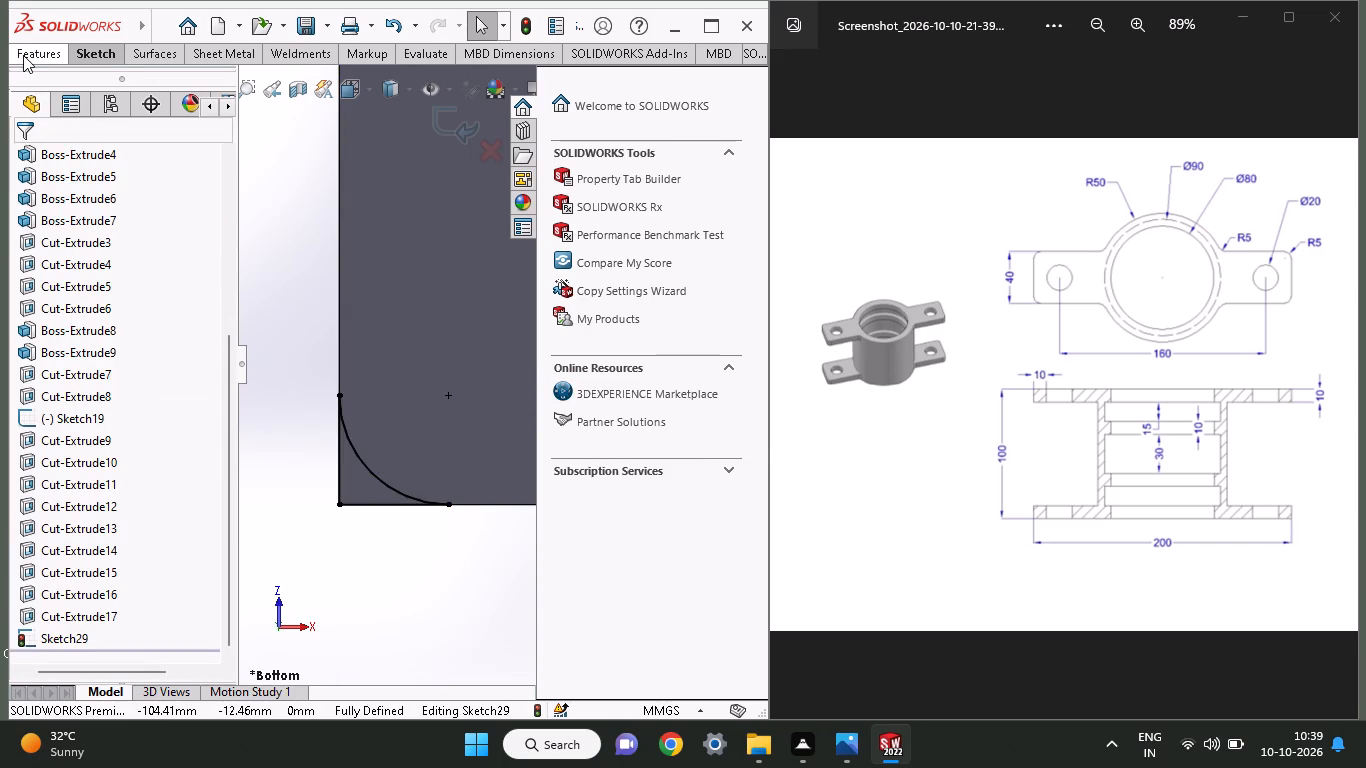
Cut-extrude the closed corner profile with a blind depth of 65 mm from the sketch plane.
left_click(23, 55)
left_click(302, 110)
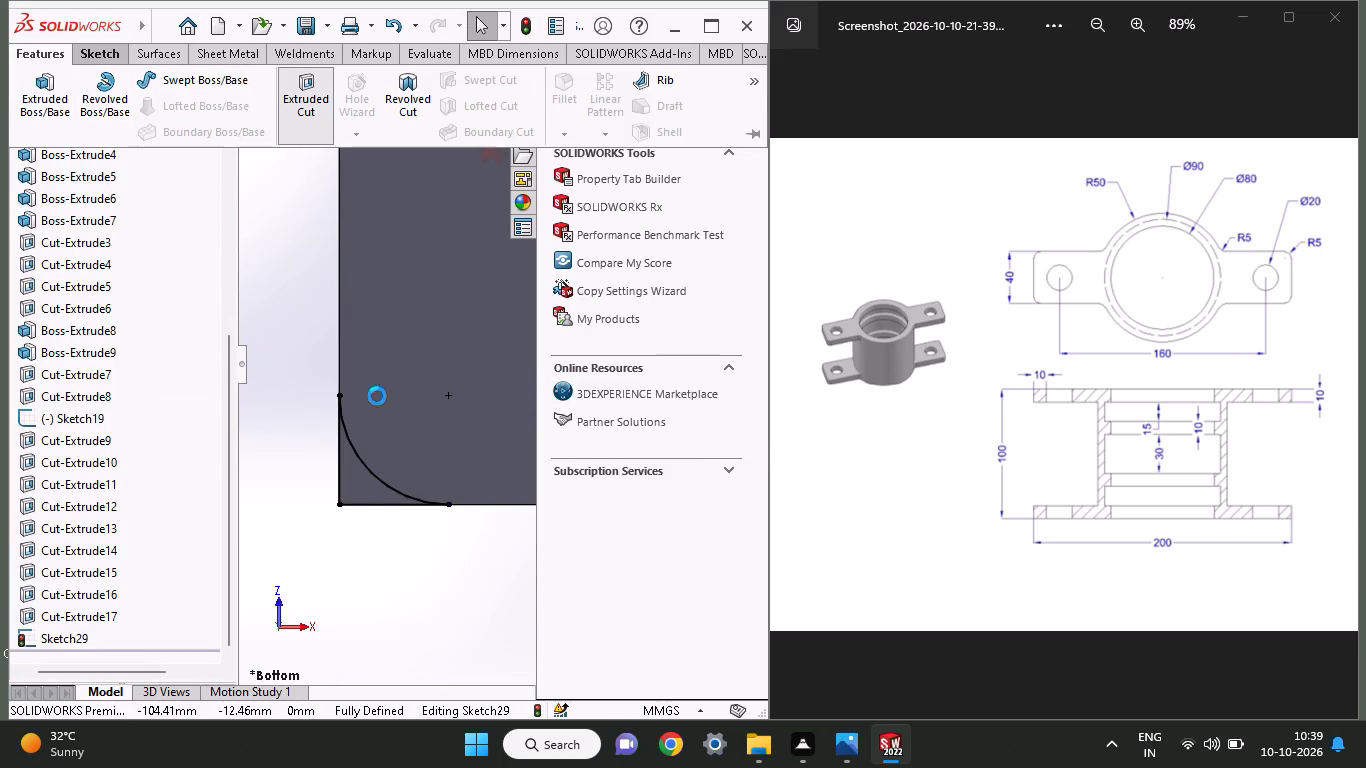
middle_click(380, 553)
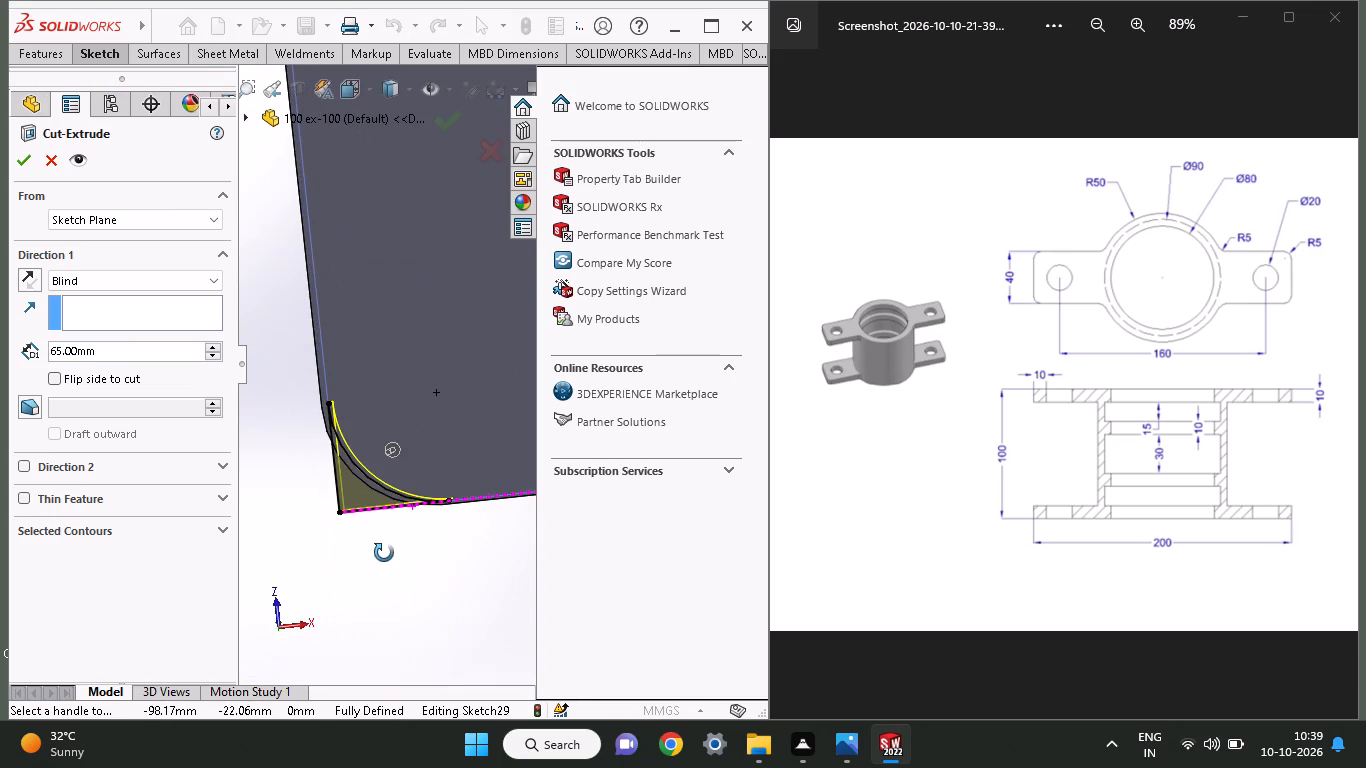
left_click(31, 161)
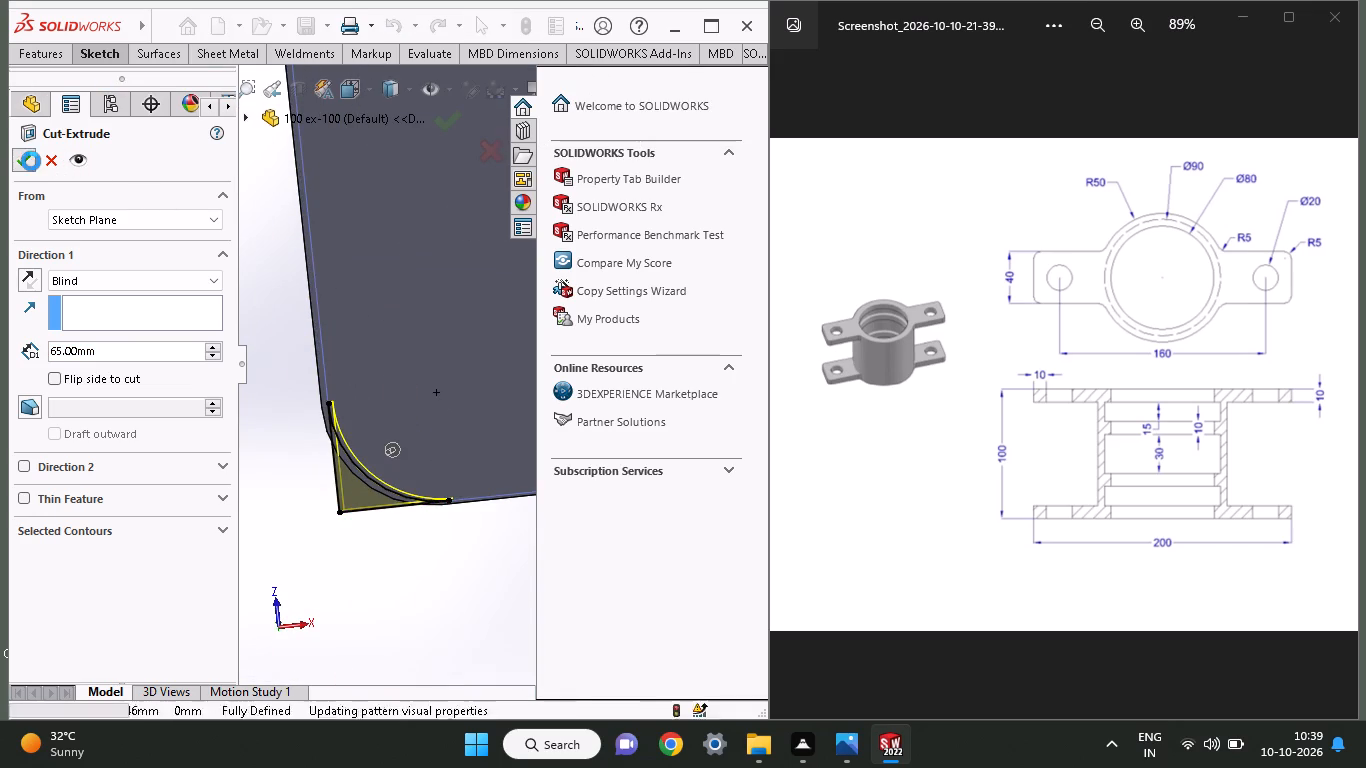
Start a new sketch on the top face of the upper flange.
scroll(352, 365, "up", 1)
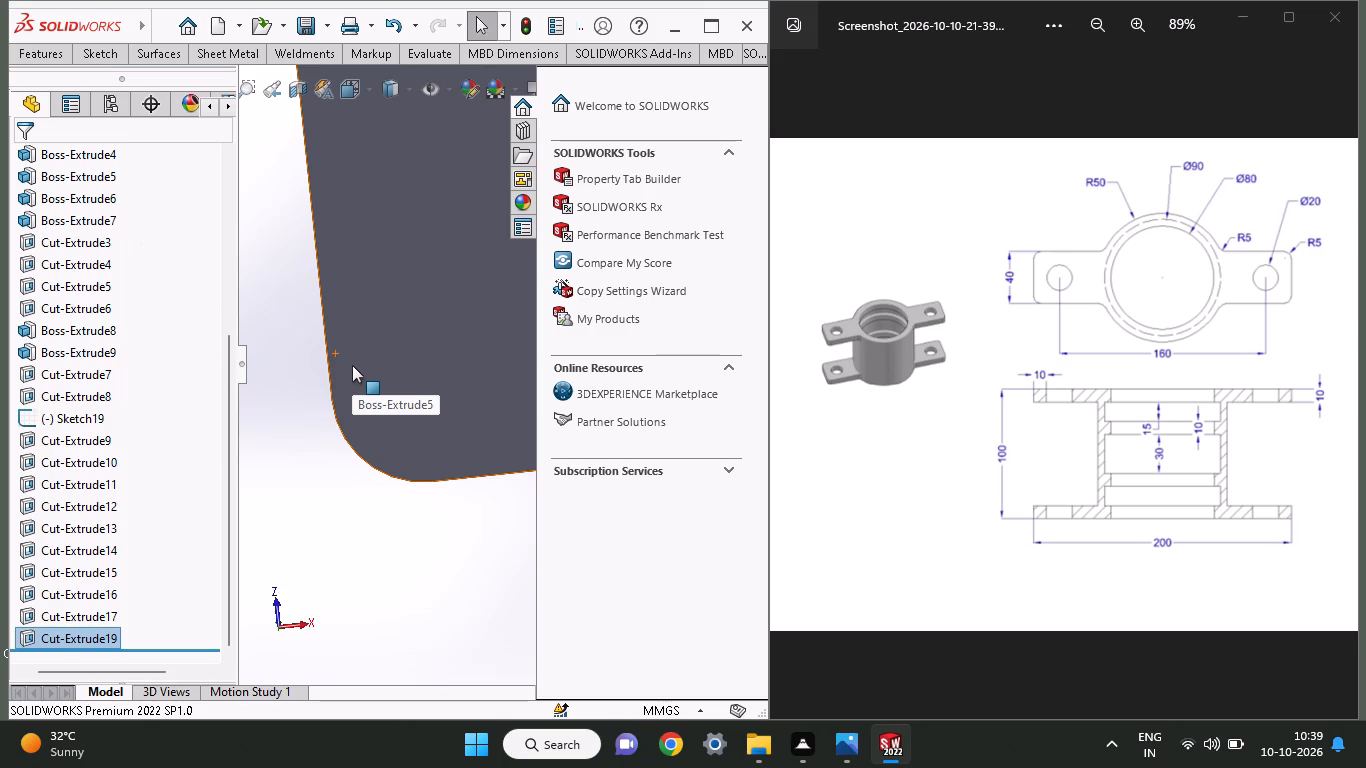
scroll(352, 365, "up", 7, "ctrl")
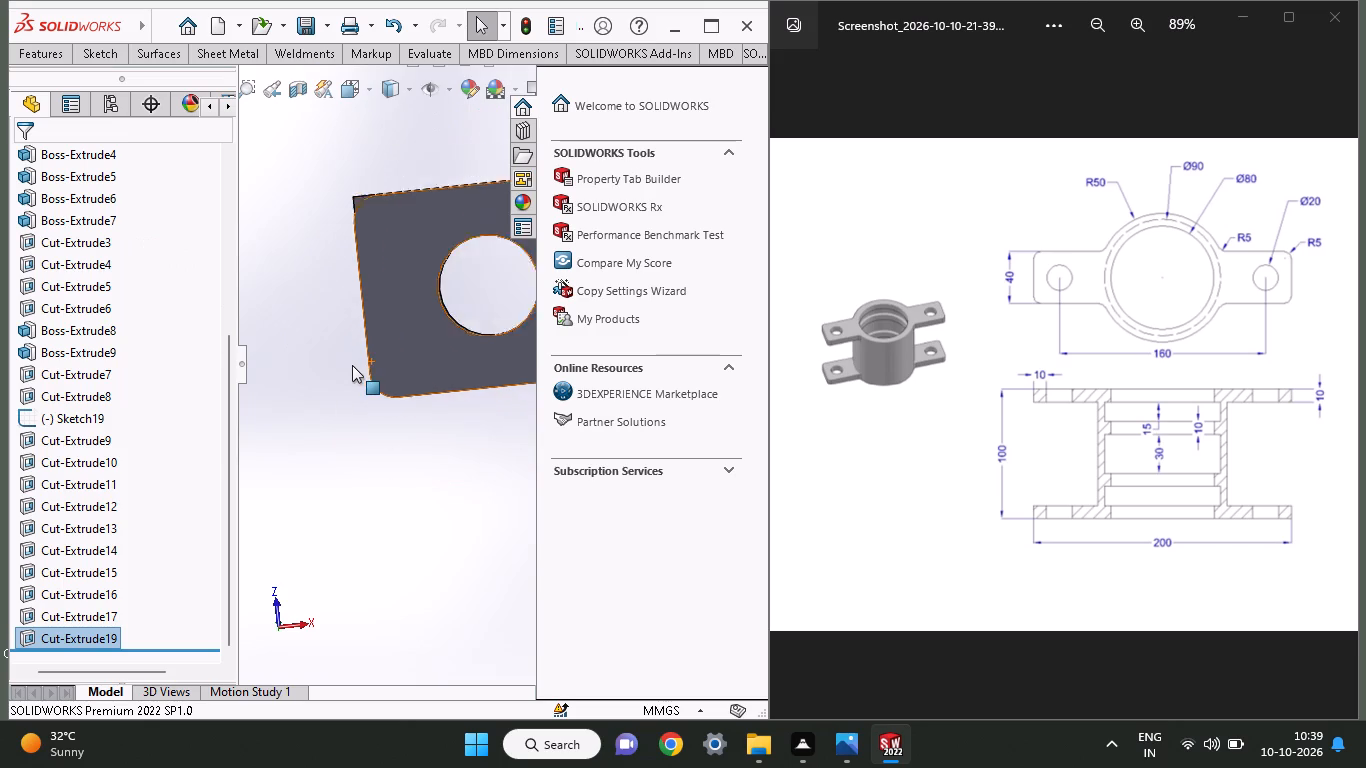
scroll(352, 365, "up", 2, "ctrl")
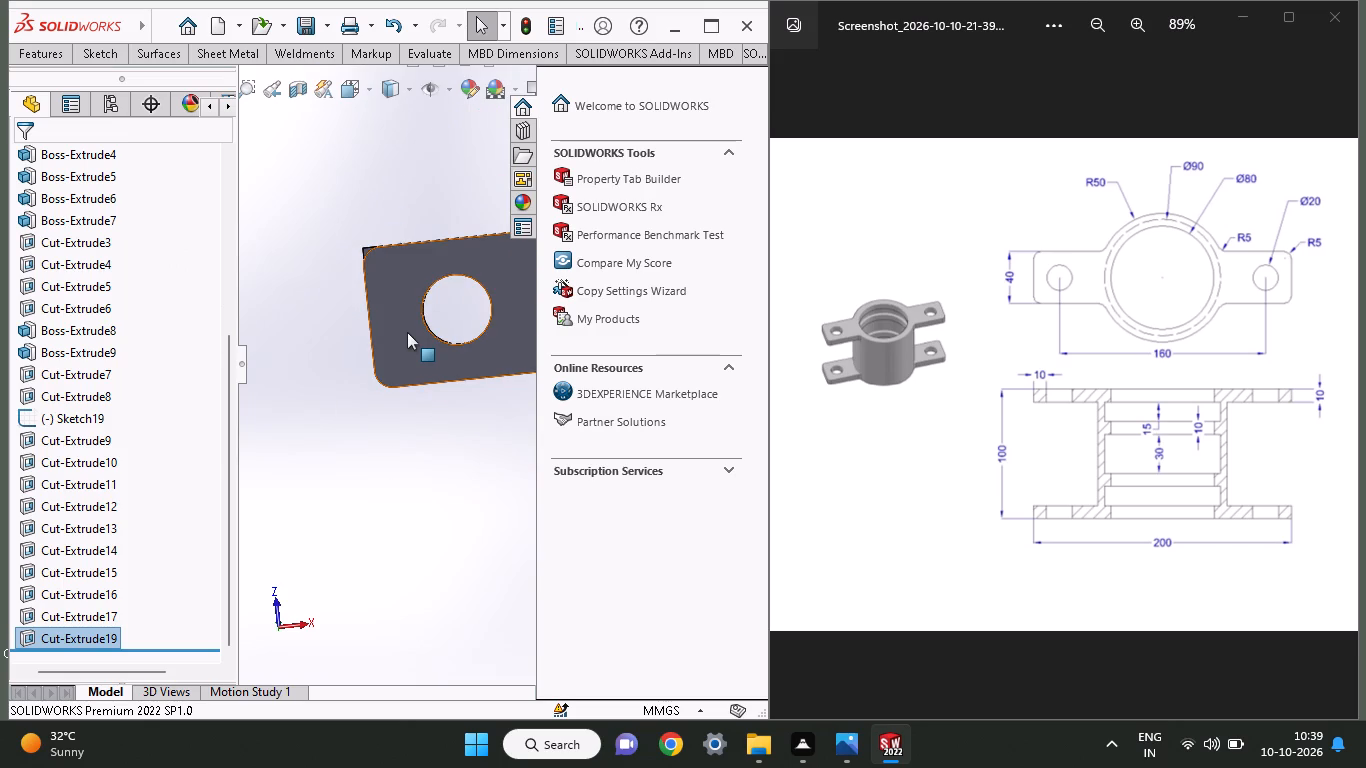
middle_click_drag(361, 248, 370, 343)
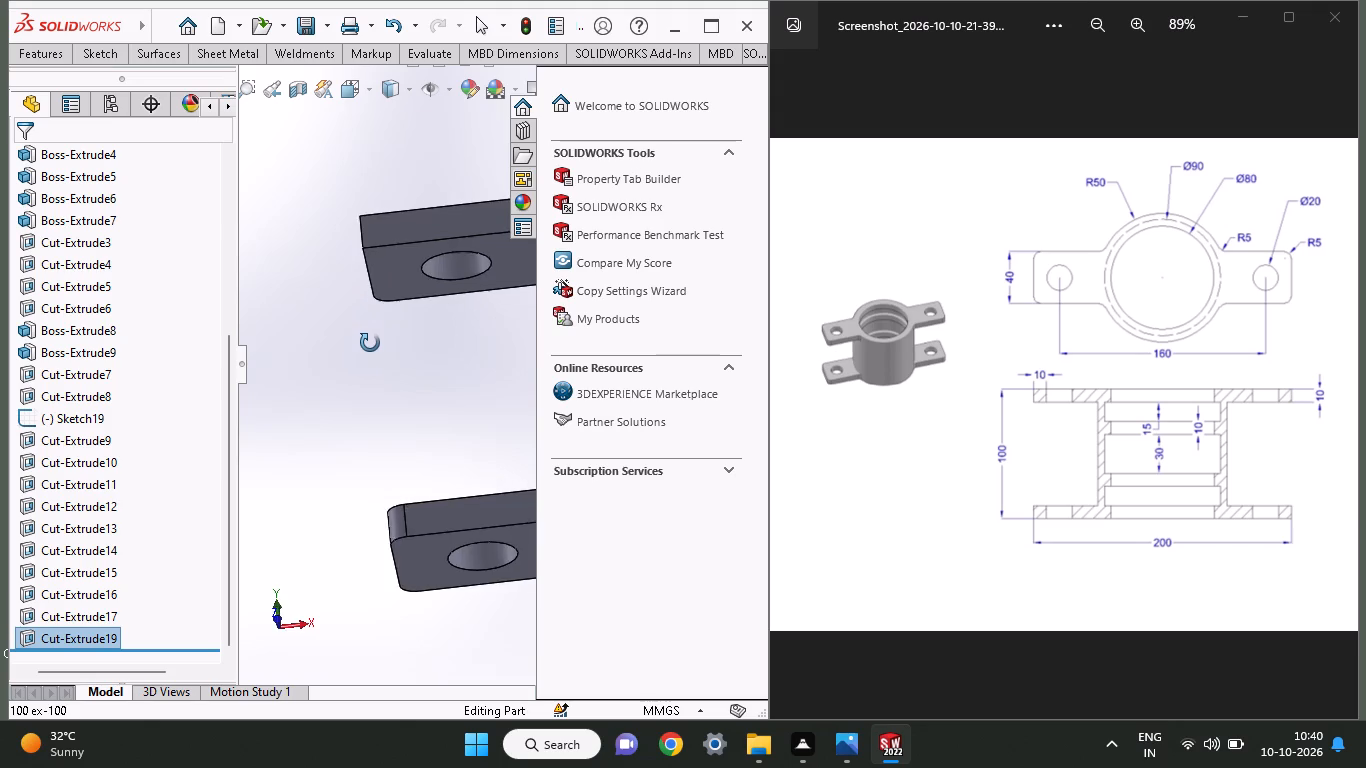
middle_click_drag(370, 343, 418, 454)
left_click(399, 189)
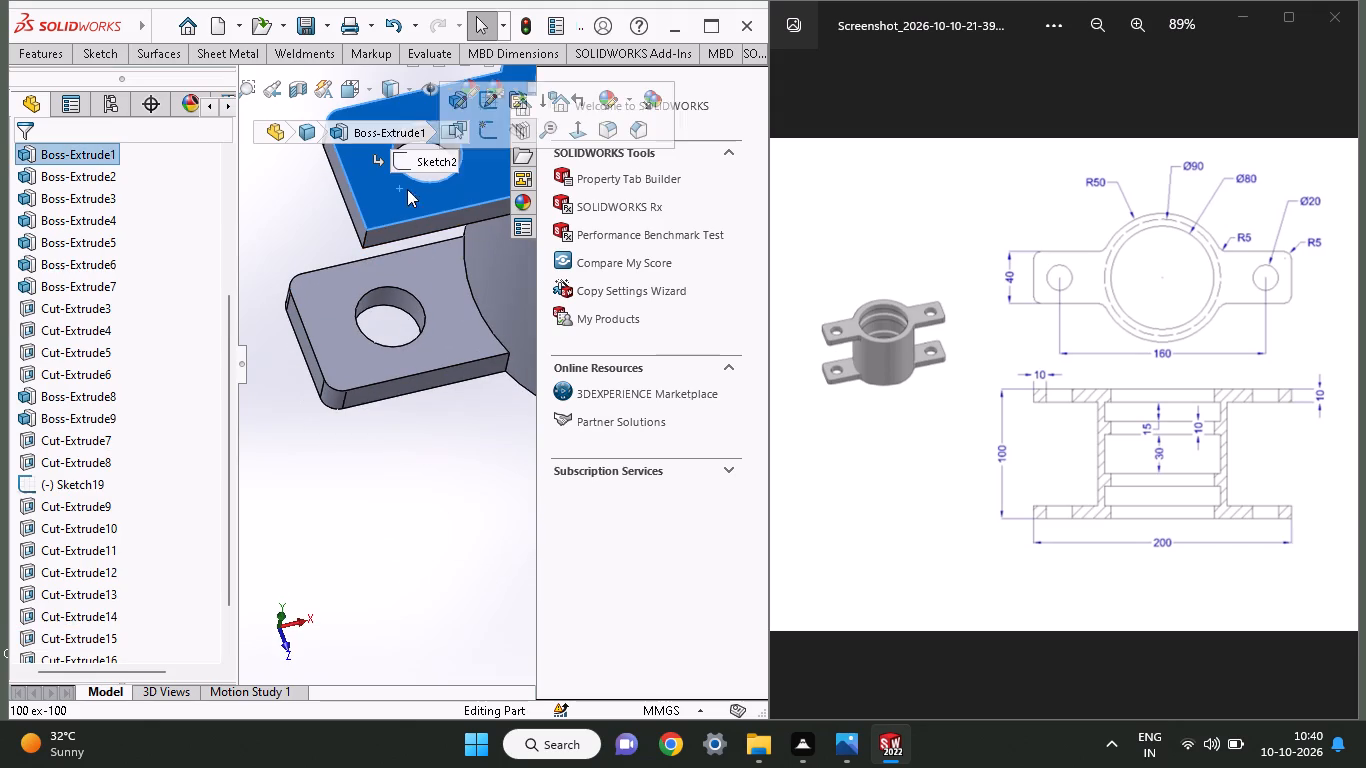
left_click(491, 140)
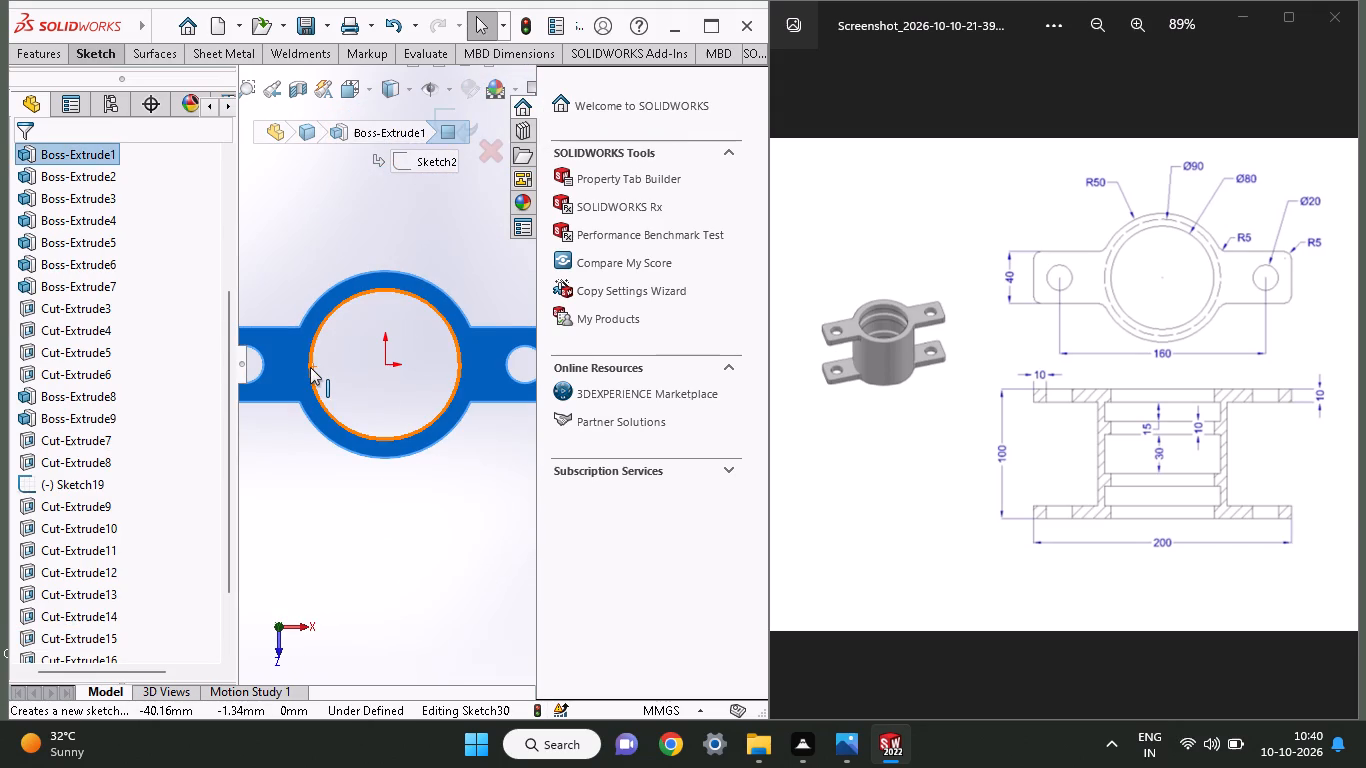
Sketch a vertical line about 16 mm and a horizontal line about 14 mm along the edges from the left arm's remaining sharp corner.
scroll(310, 367, "up", 3, "ctrl")
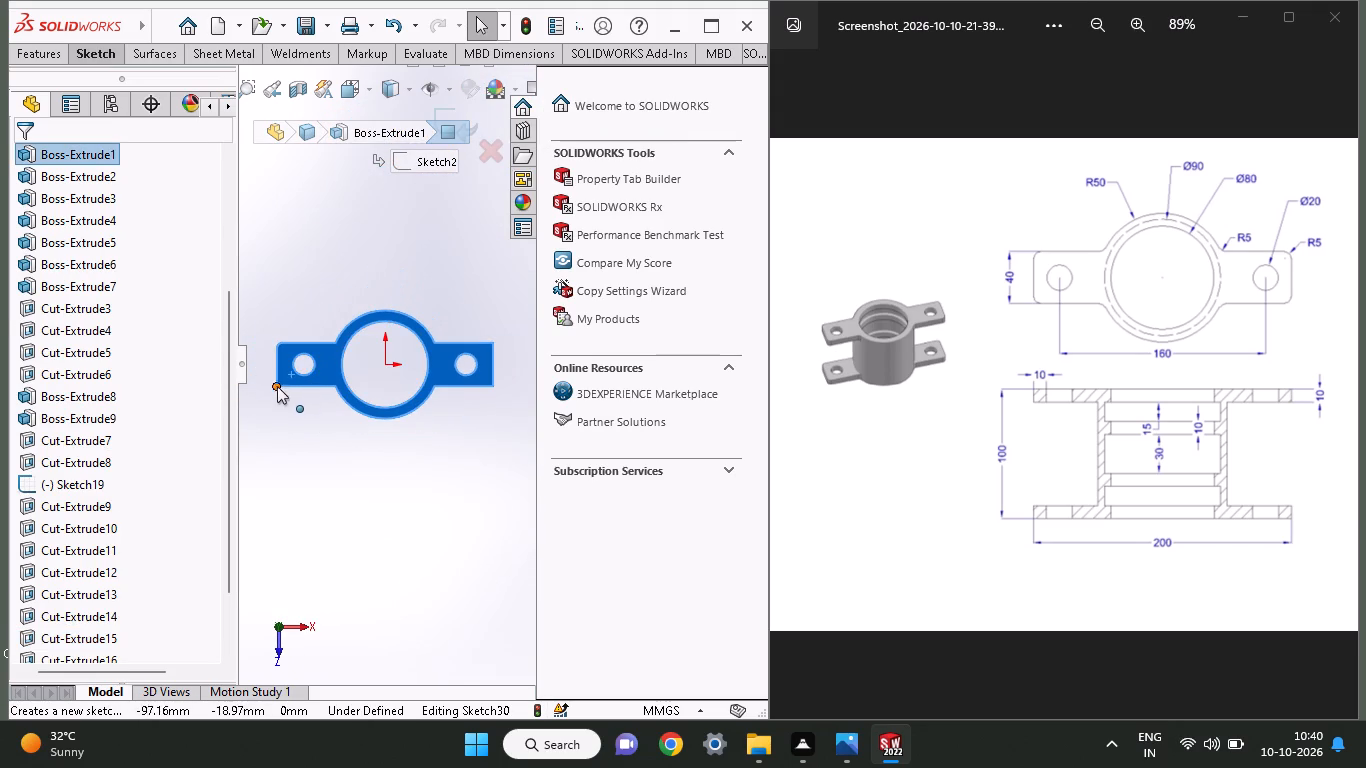
scroll(281, 384, "down", 5, "ctrl")
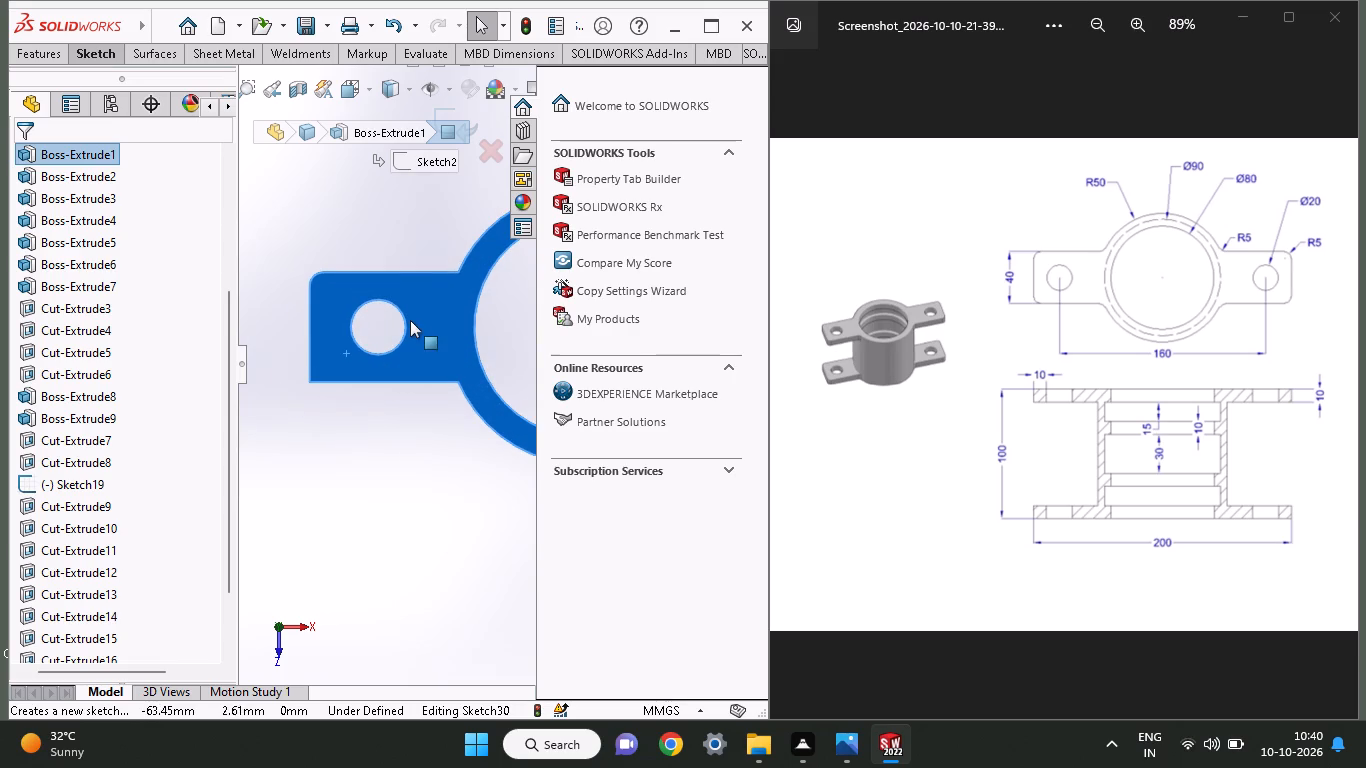
scroll(361, 359, "down", 4, "ctrl")
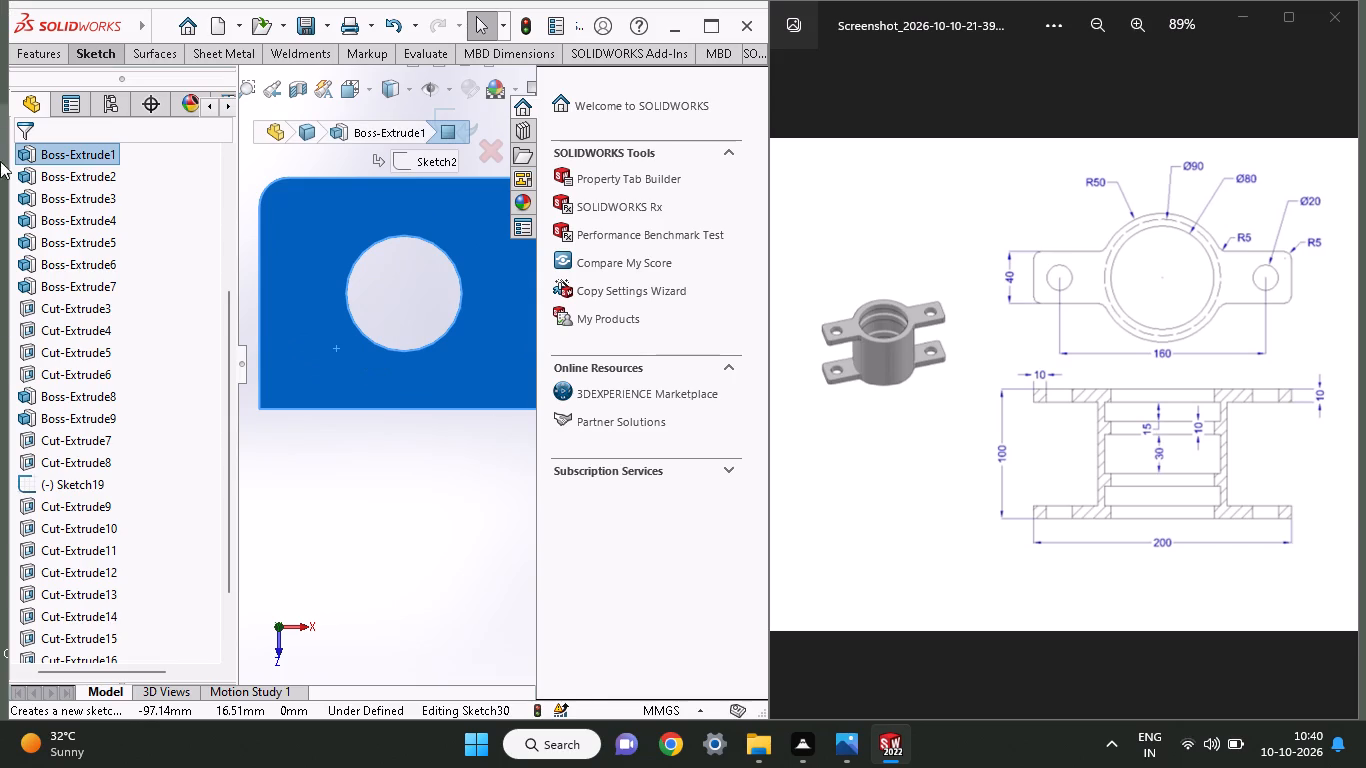
left_click(106, 48)
left_click(138, 86)
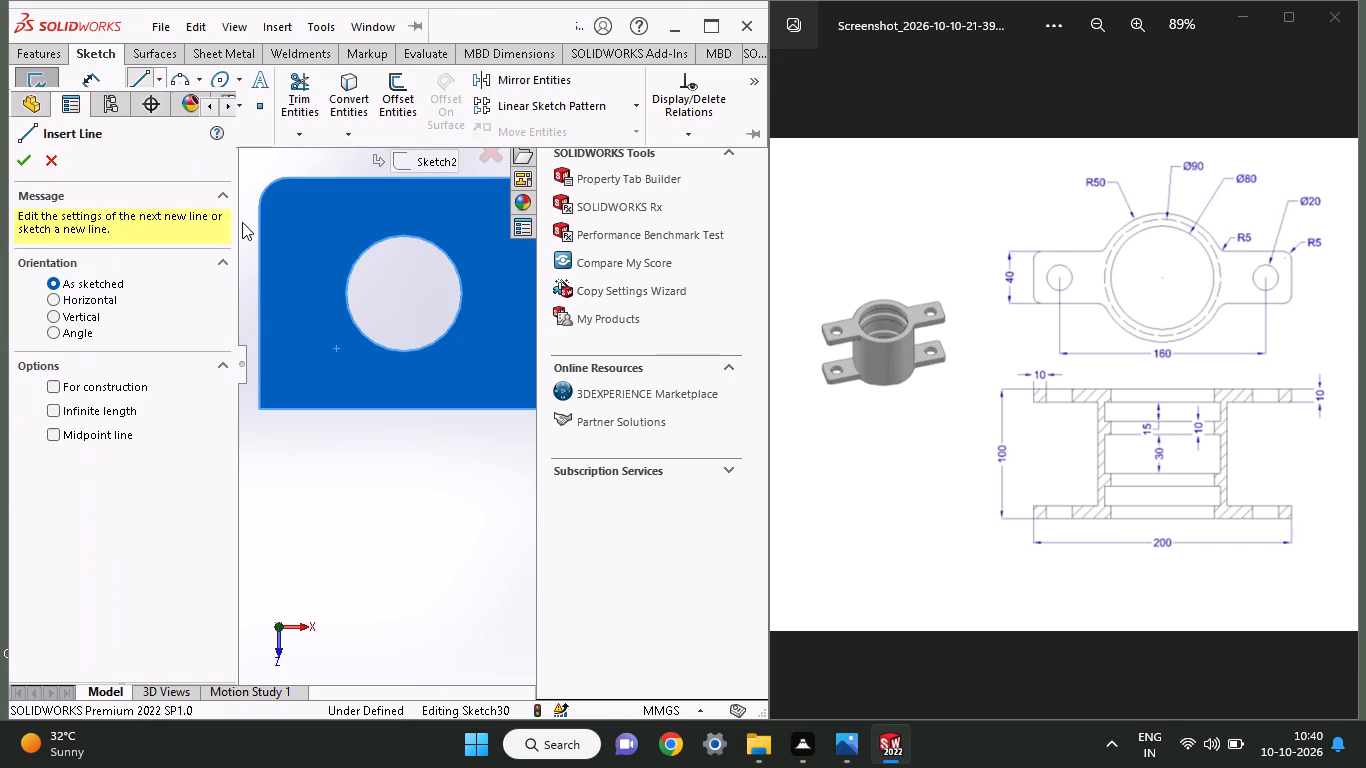
left_click(260, 409)
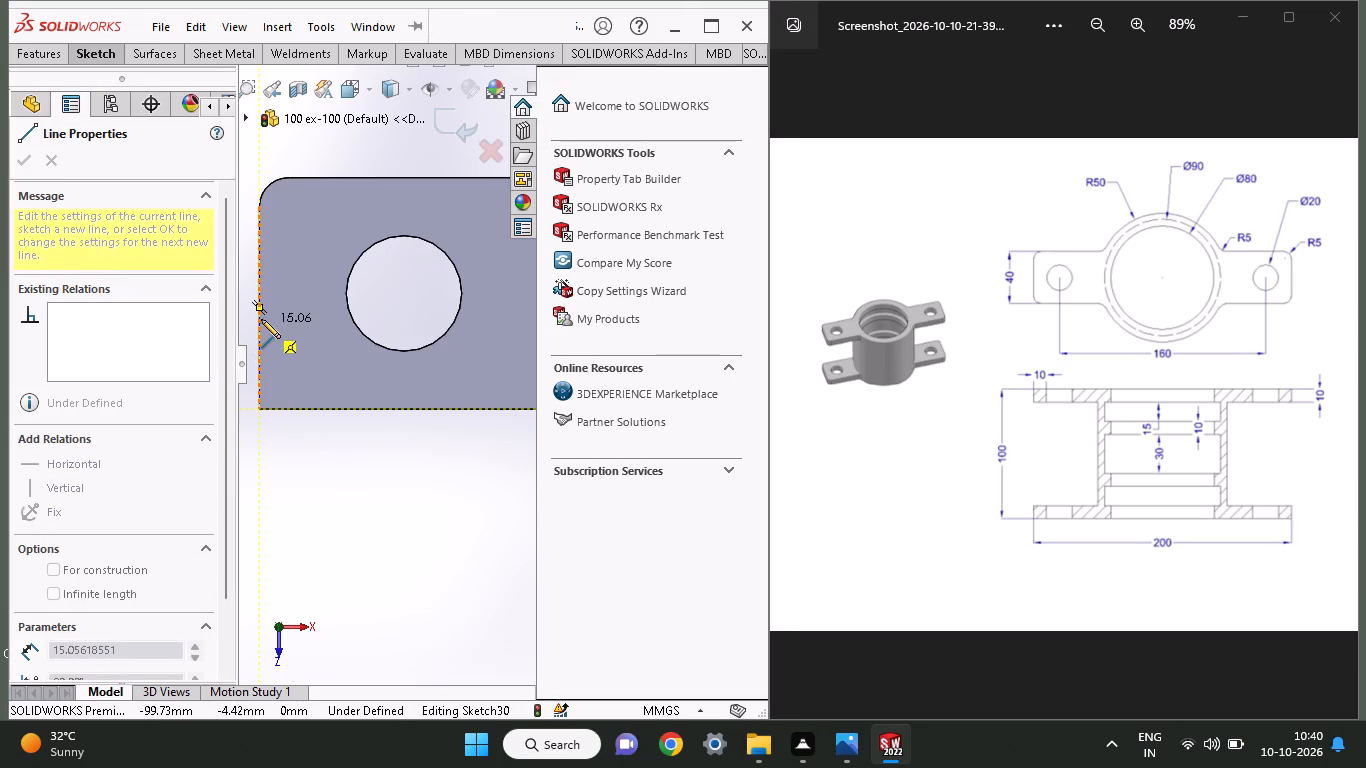
left_click(261, 319)
right_click(284, 292)
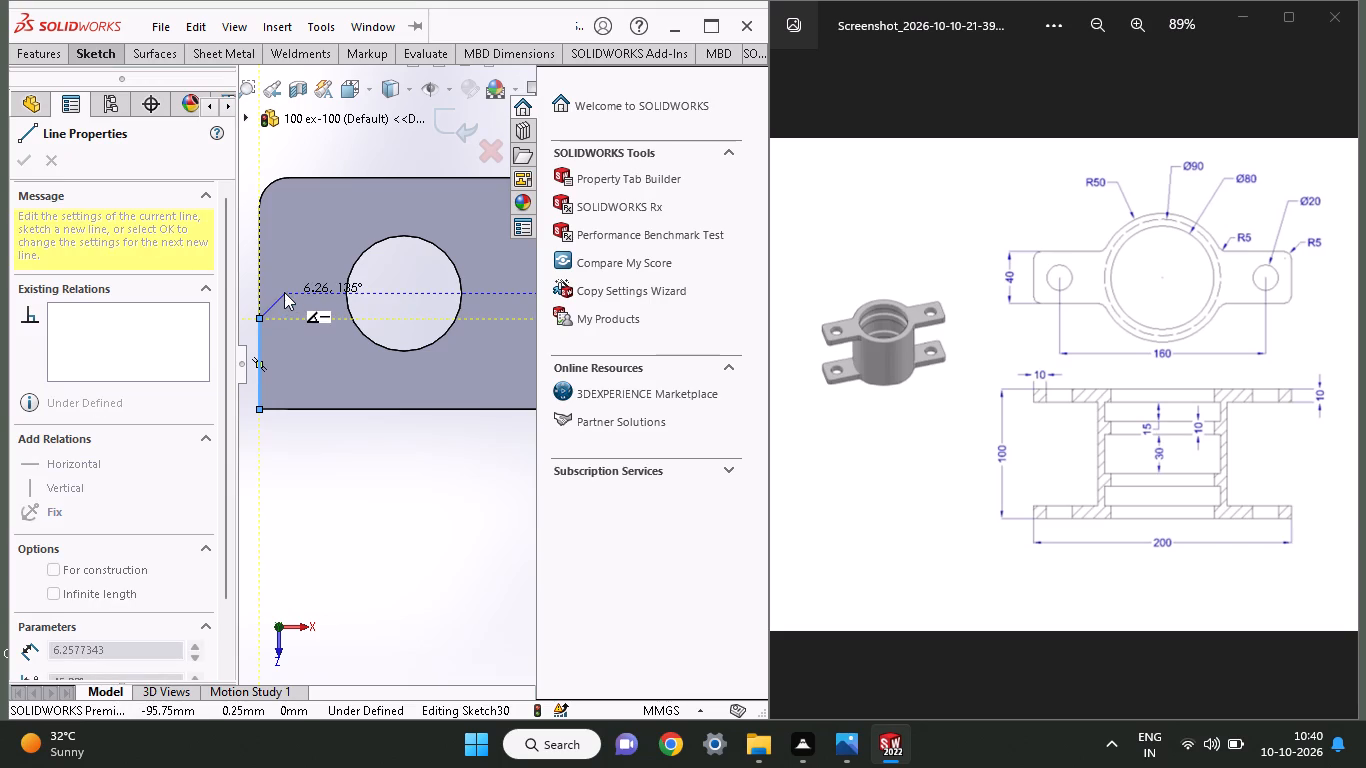
left_click(310, 305)
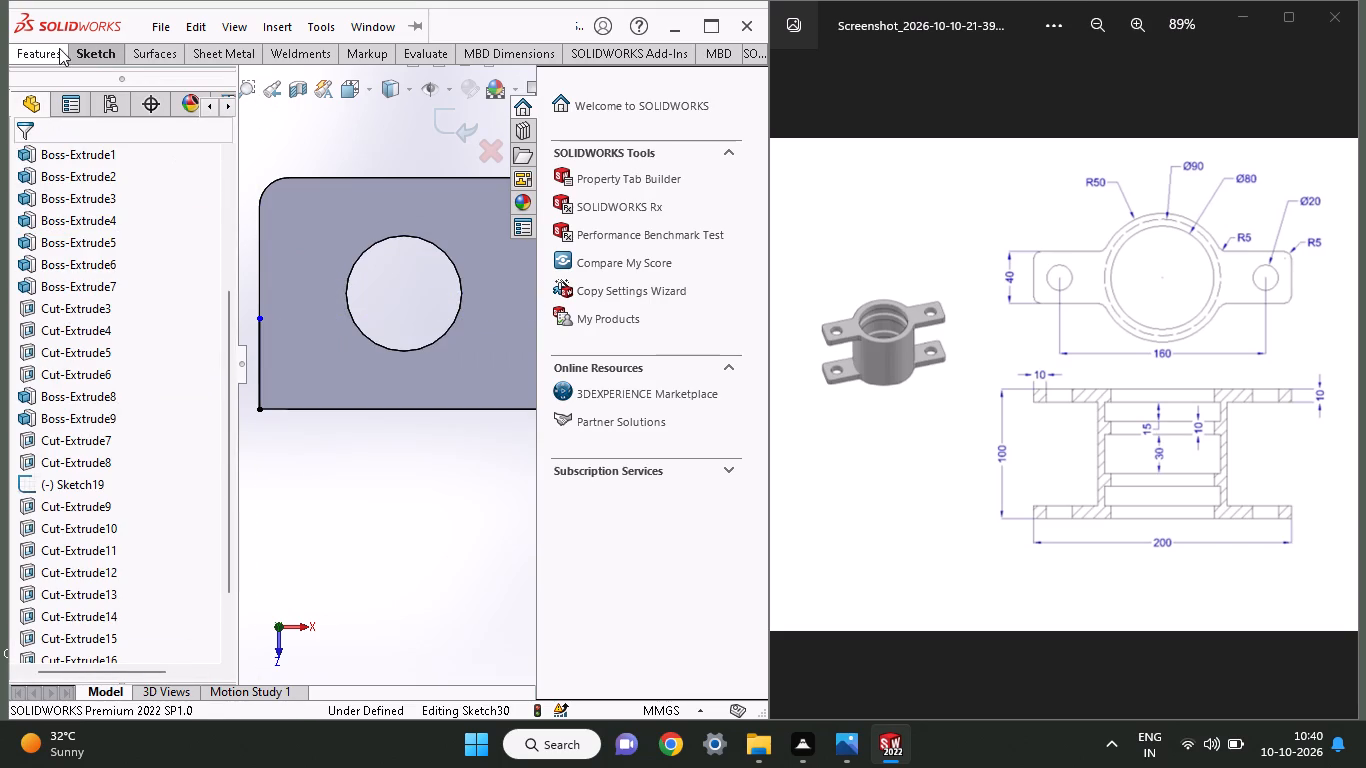
left_click(117, 64)
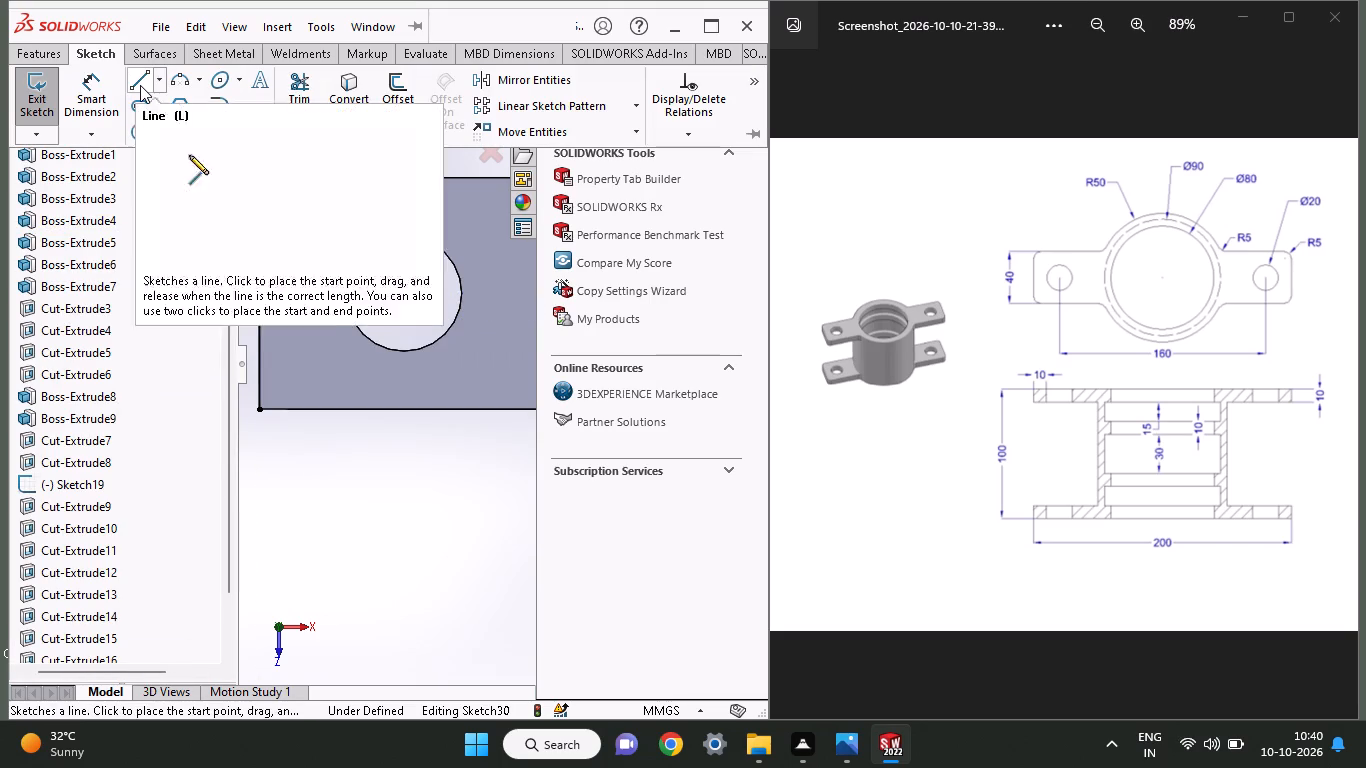
left_click(140, 85)
left_click(262, 413)
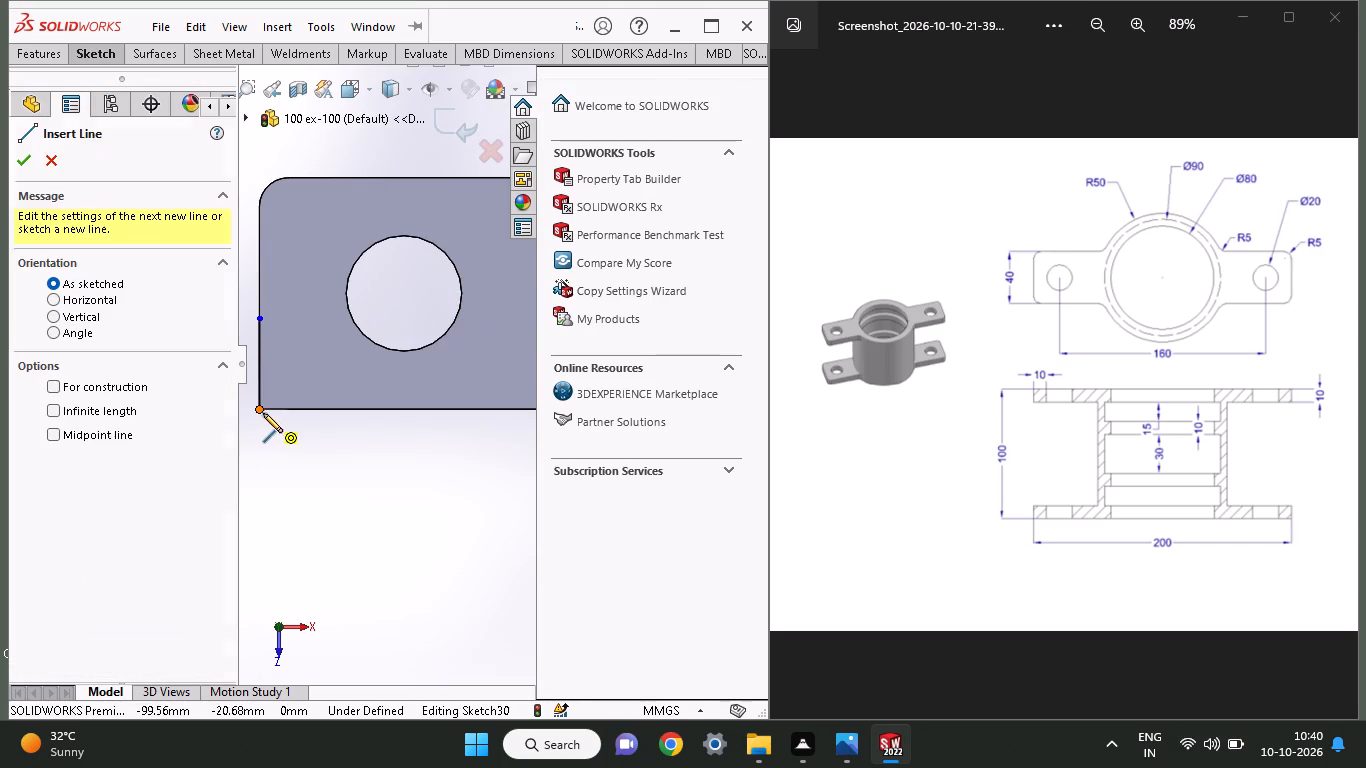
left_click(339, 408)
right_click(317, 322)
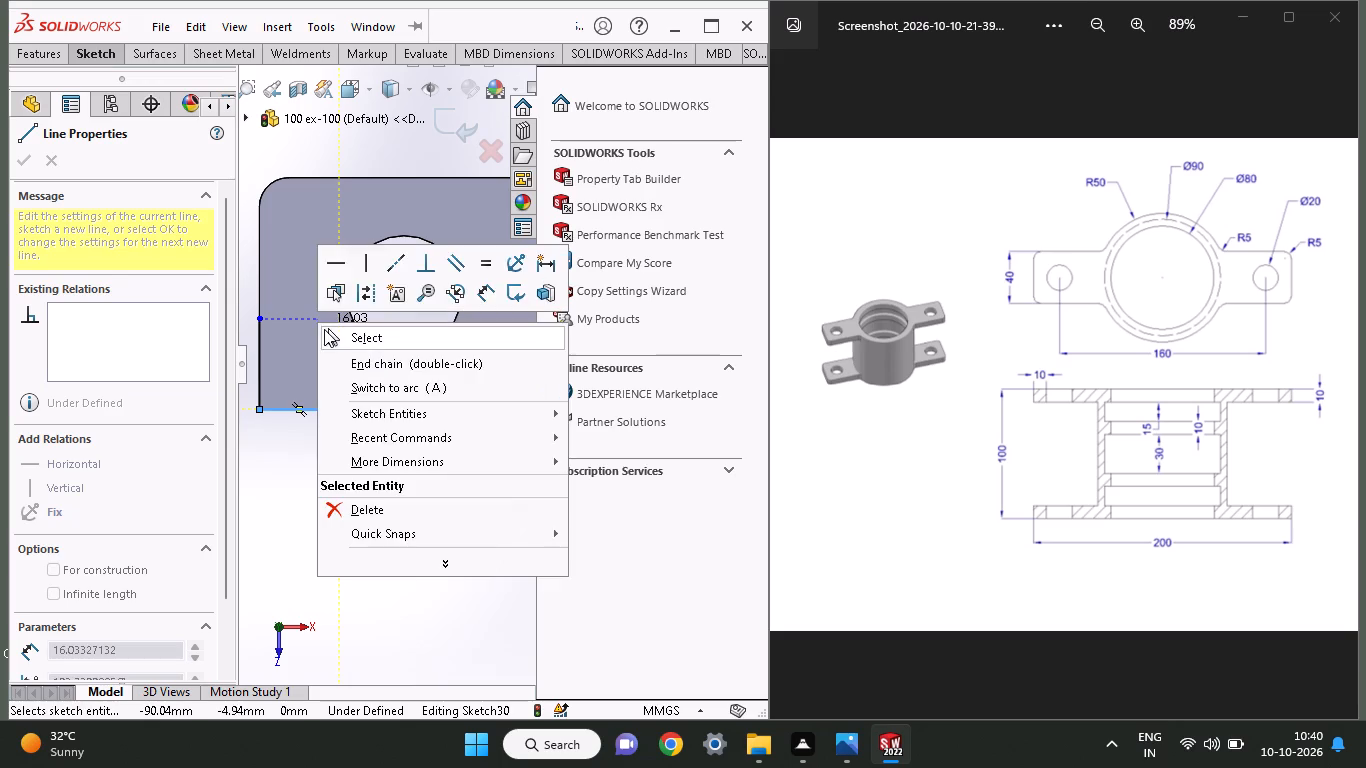
left_click(324, 330)
Apply a 5 mm sketch fillet between the two lines at the left arm's corner.
left_click(96, 59)
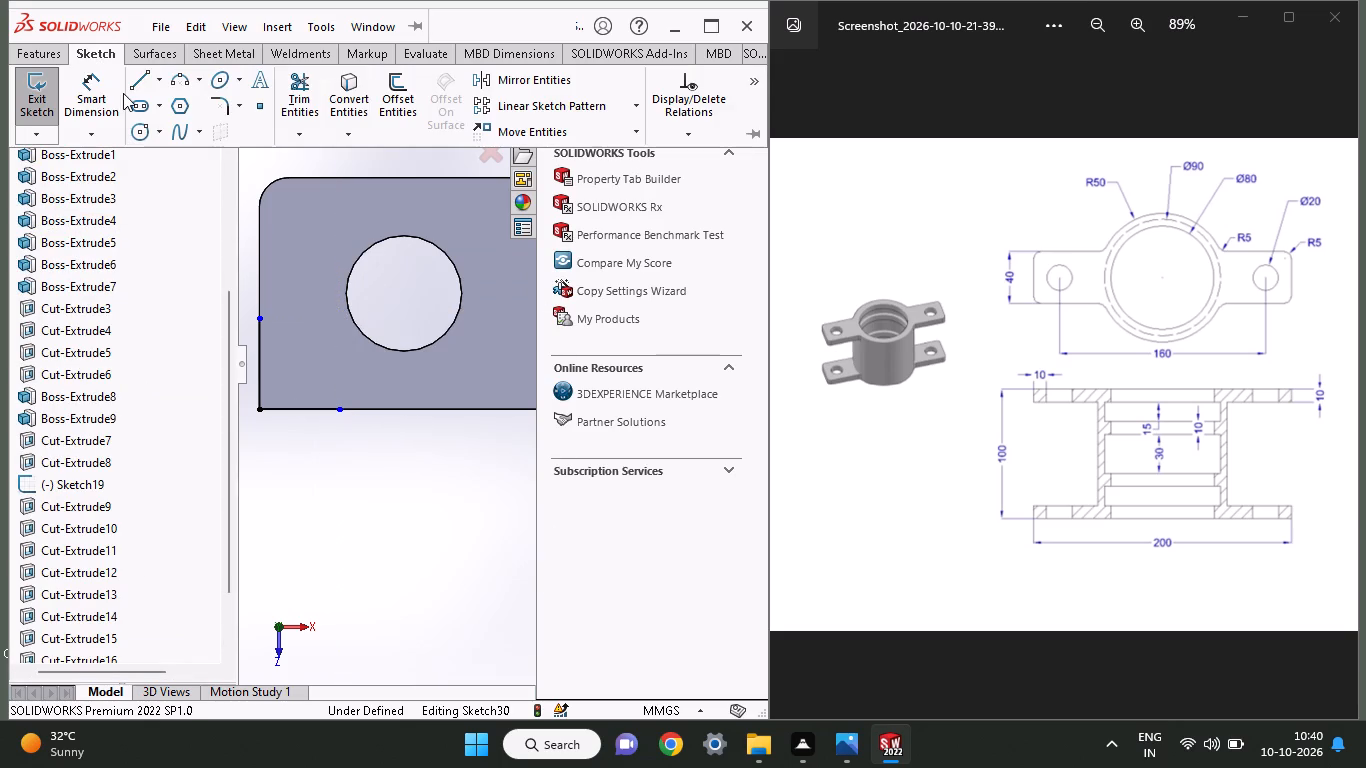
left_click(213, 107)
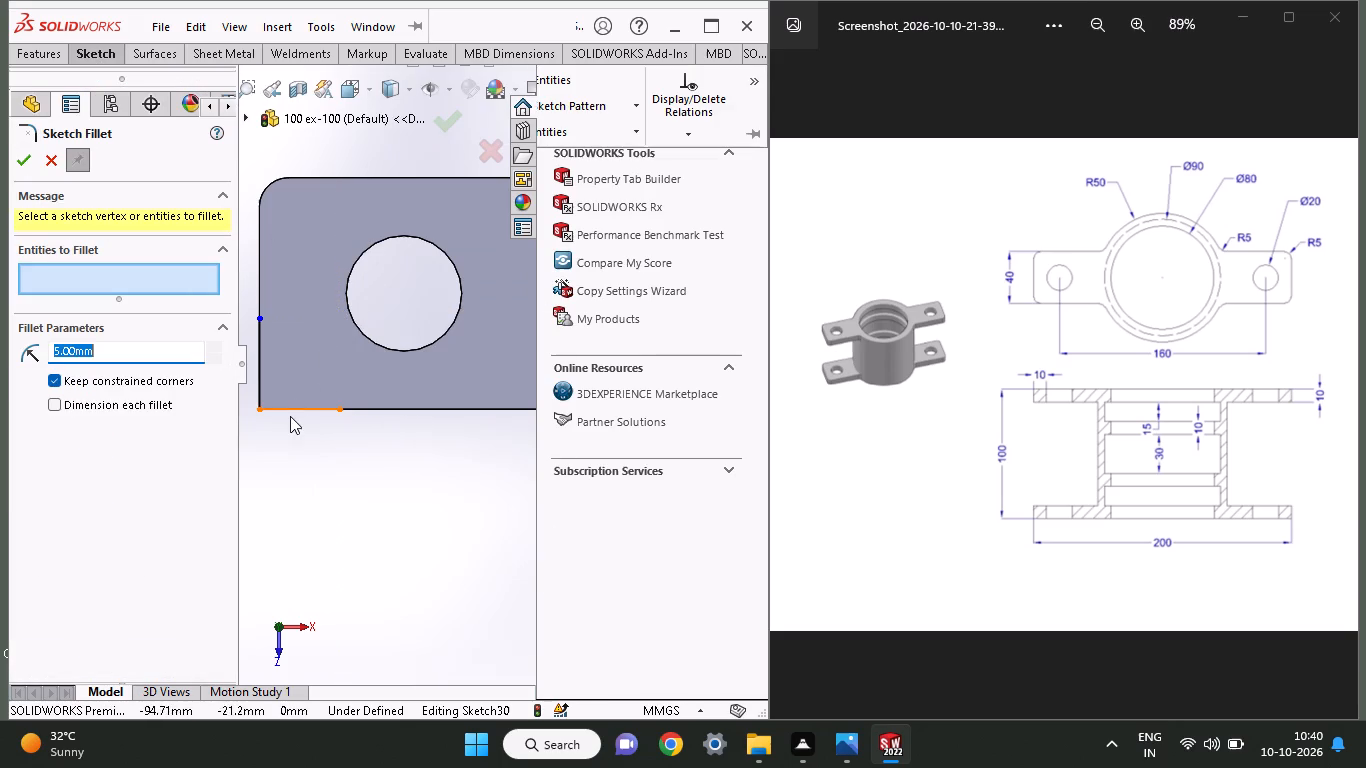
left_click(290, 416)
left_click(286, 409)
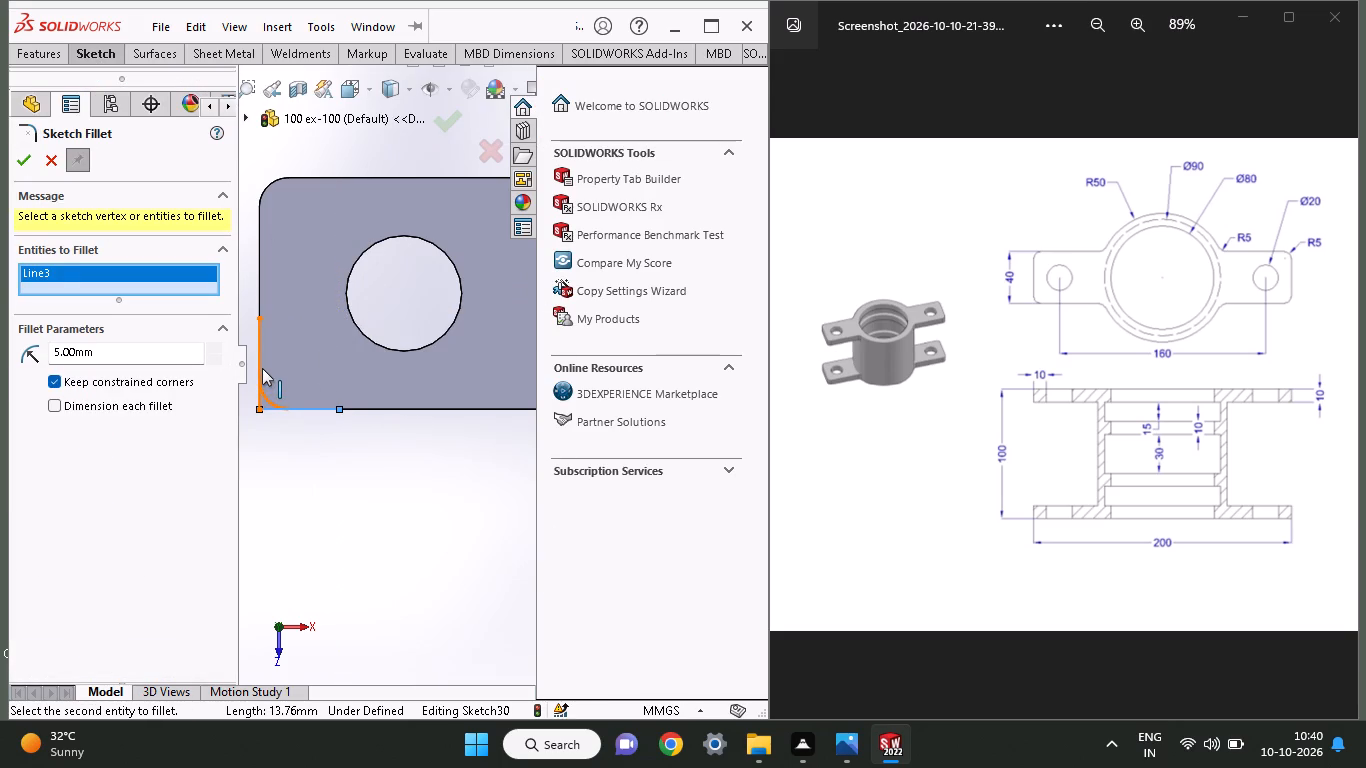
left_click(262, 368)
left_click(24, 159)
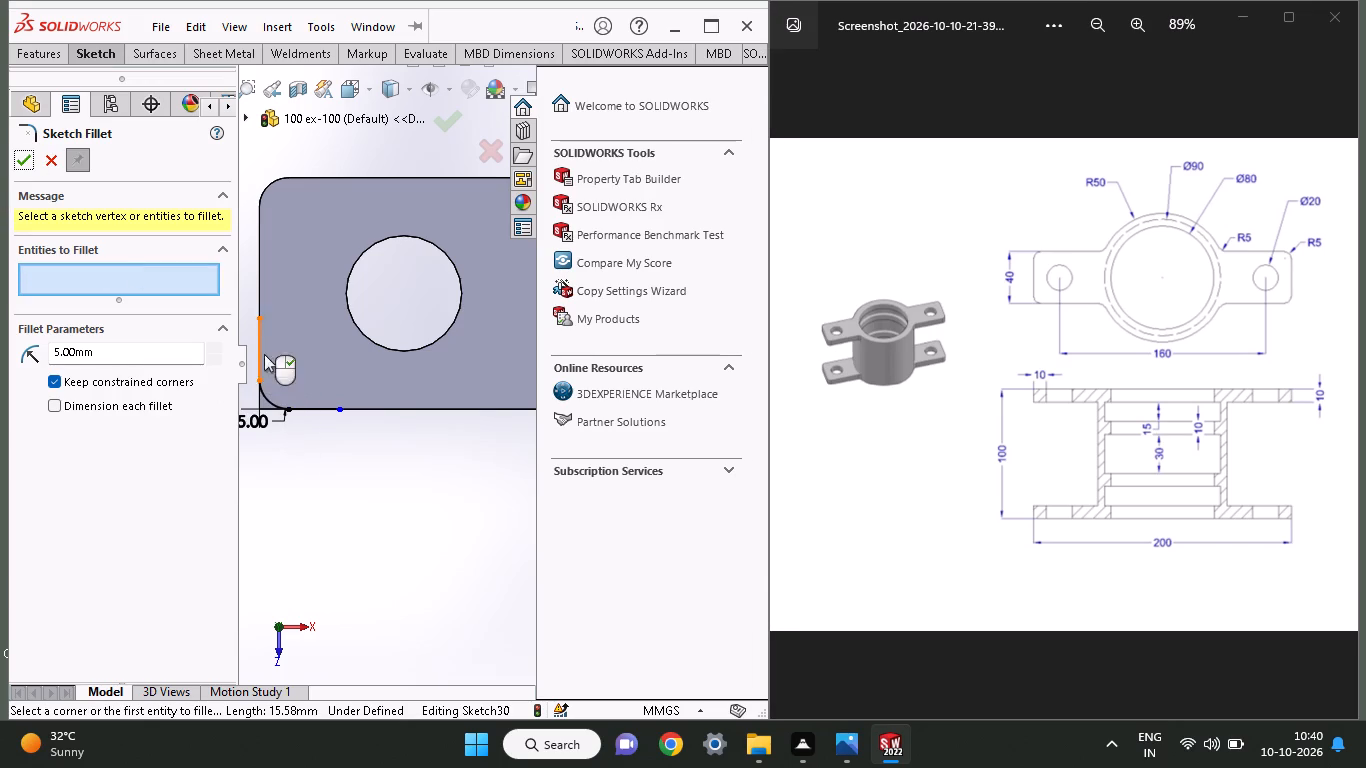
left_click(23, 159)
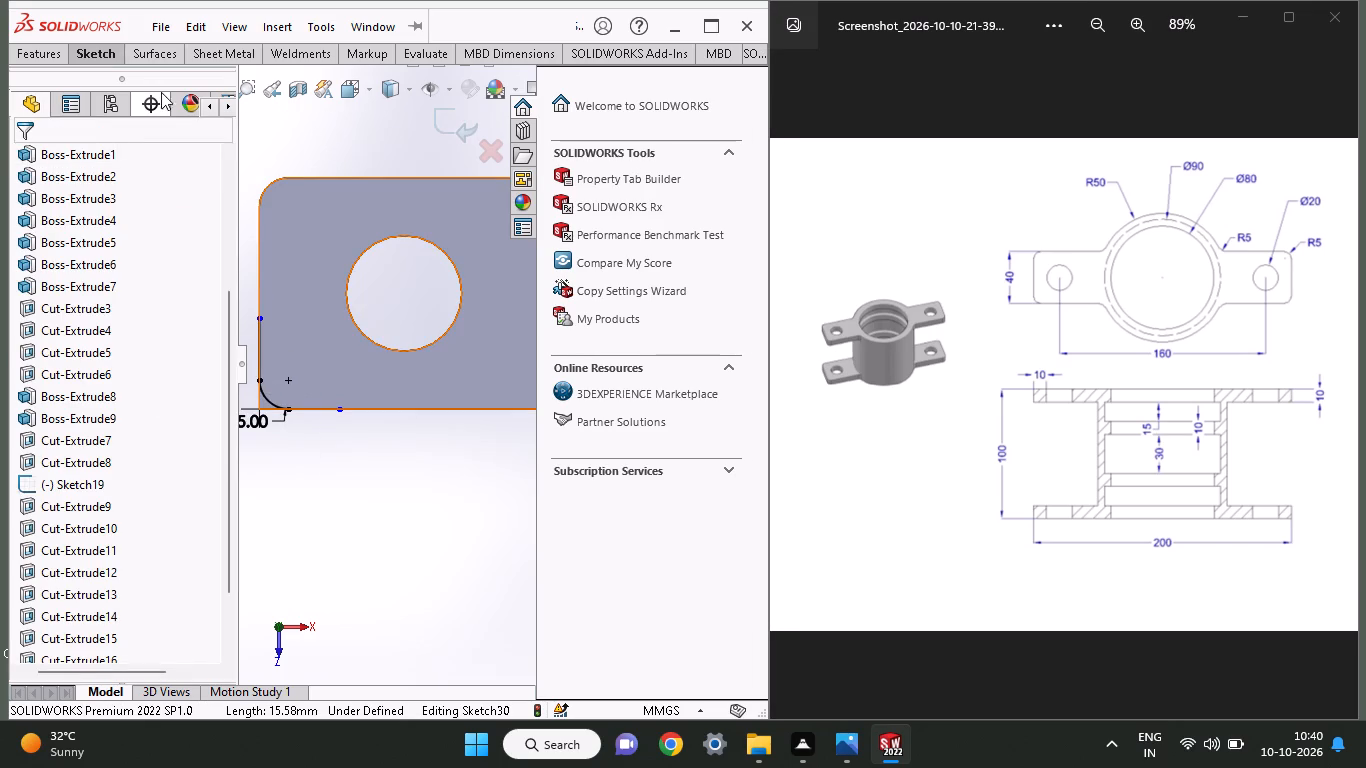
Trim away the leftover vertical and horizontal line segments beyond the fillet arc's ends.
left_click(98, 49)
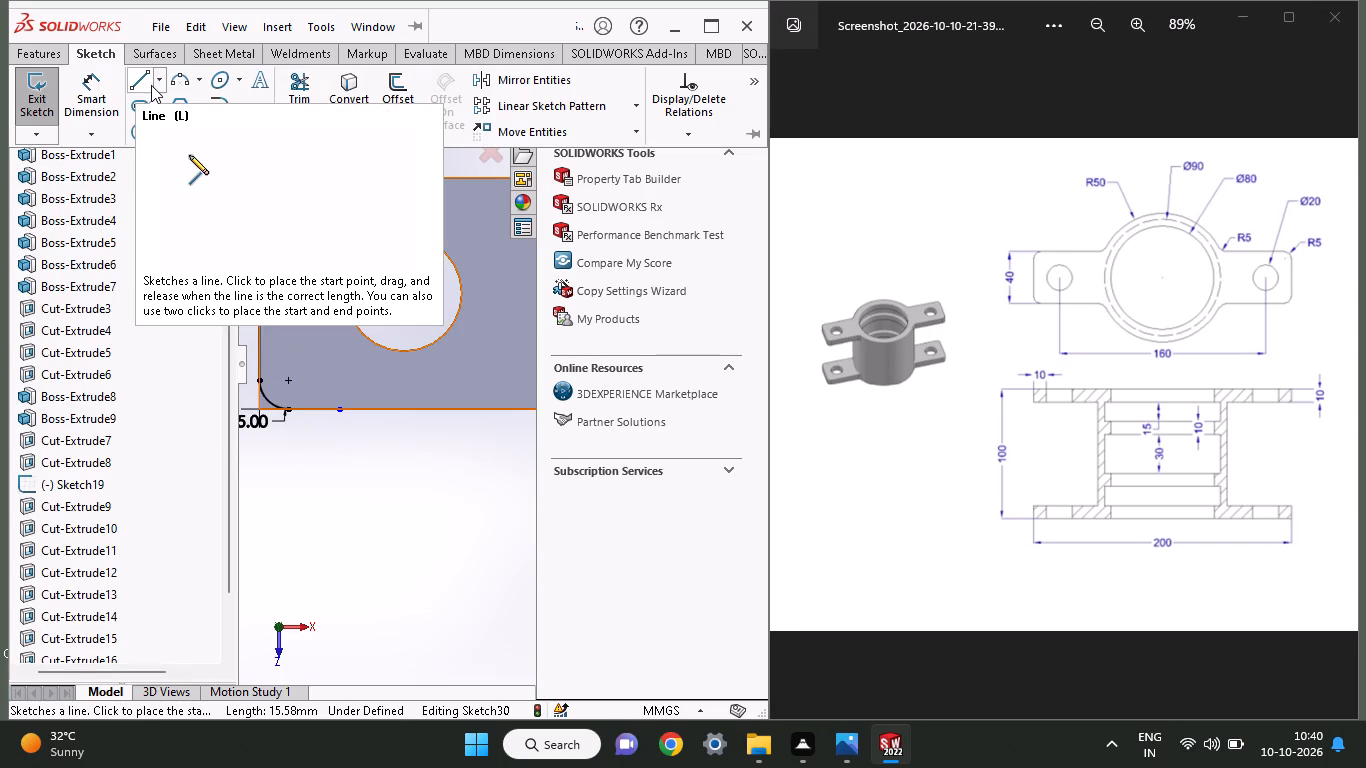
left_click(296, 87)
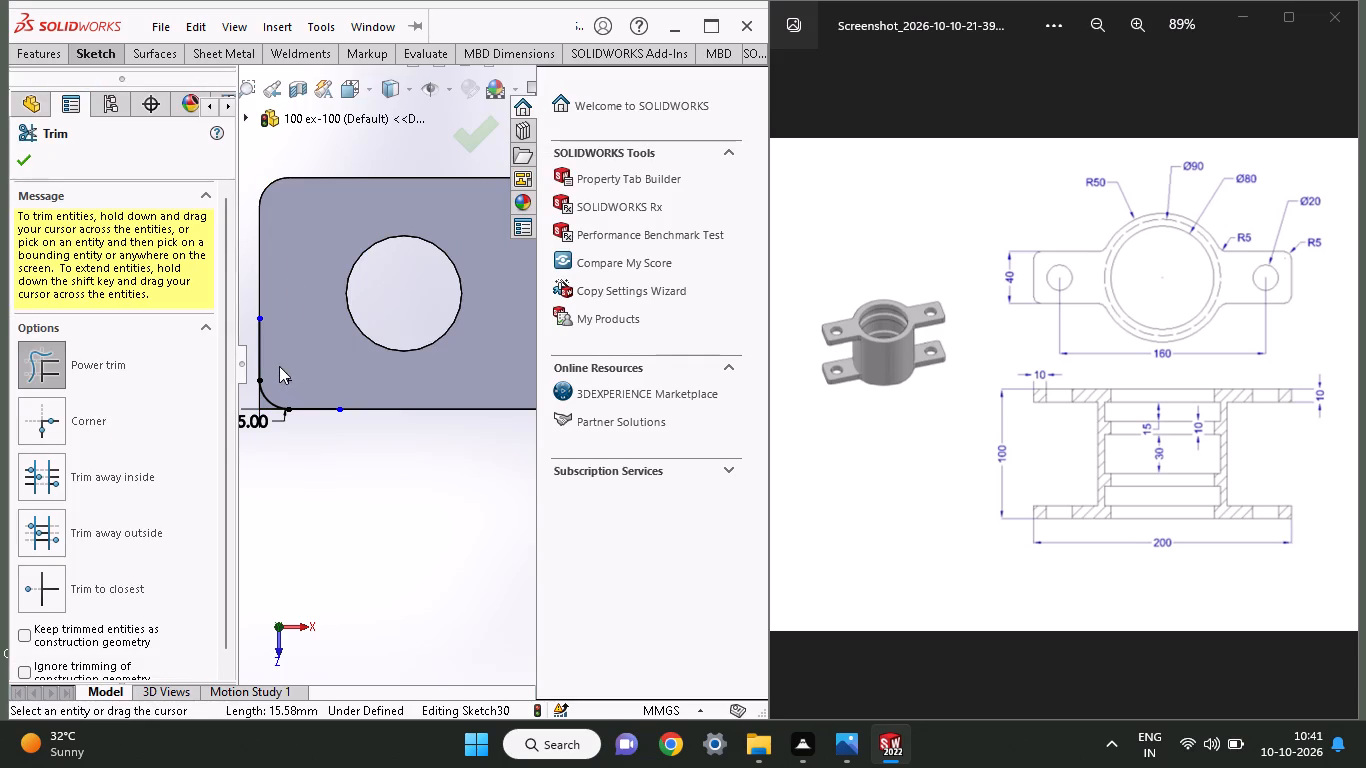
left_click_drag(279, 361, 252, 363)
left_click_drag(301, 376, 325, 463)
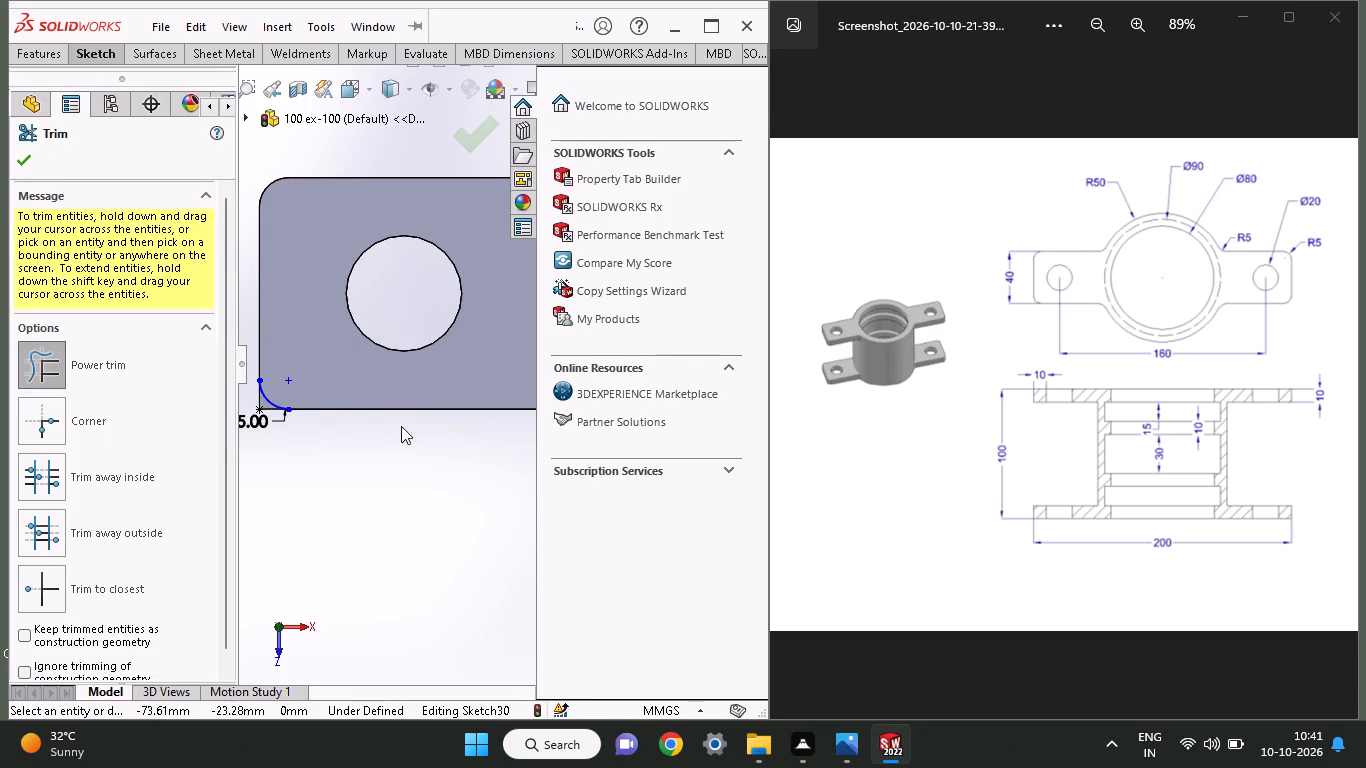
Sketch a vertical and a horizontal line from the fillet arc's ends, each running past the left arm's corner so that they cross there.
left_click(93, 49)
left_click(132, 80)
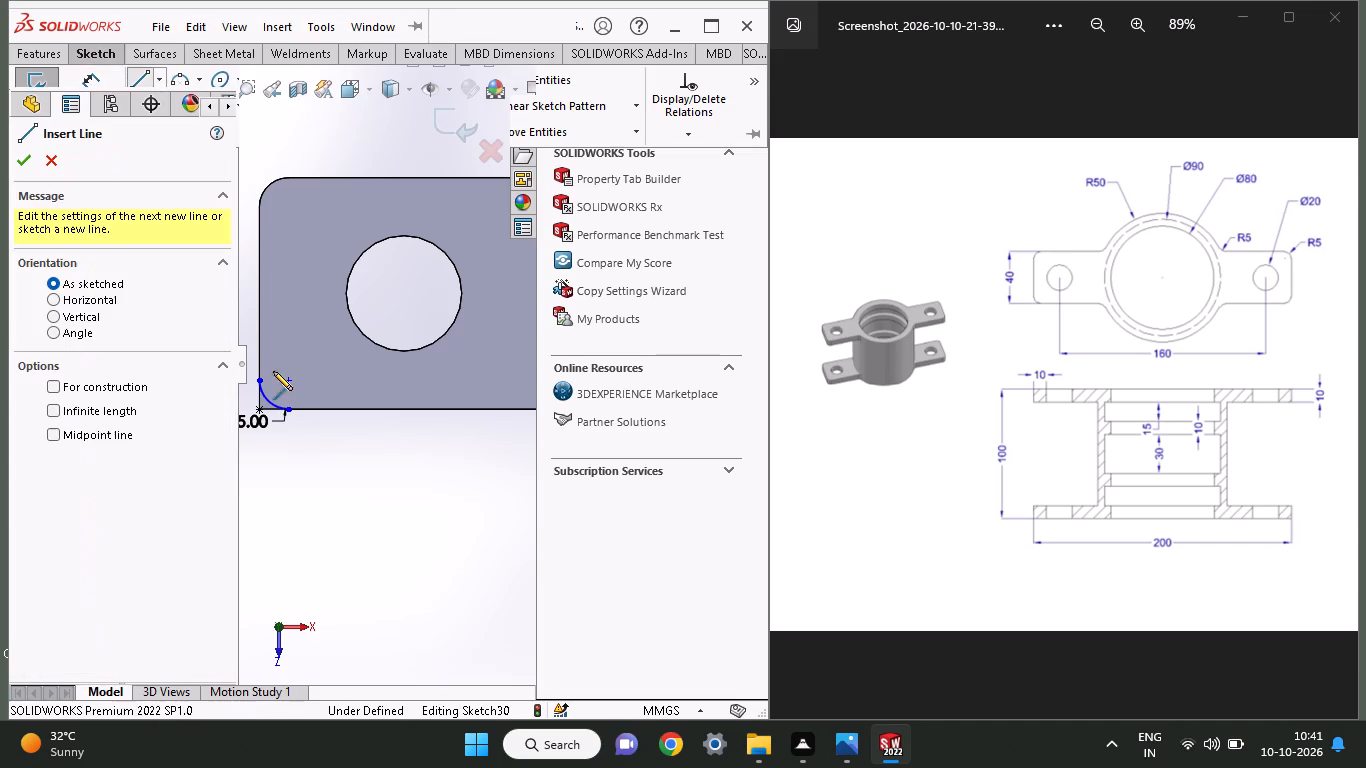
left_click(258, 379)
left_click(260, 466)
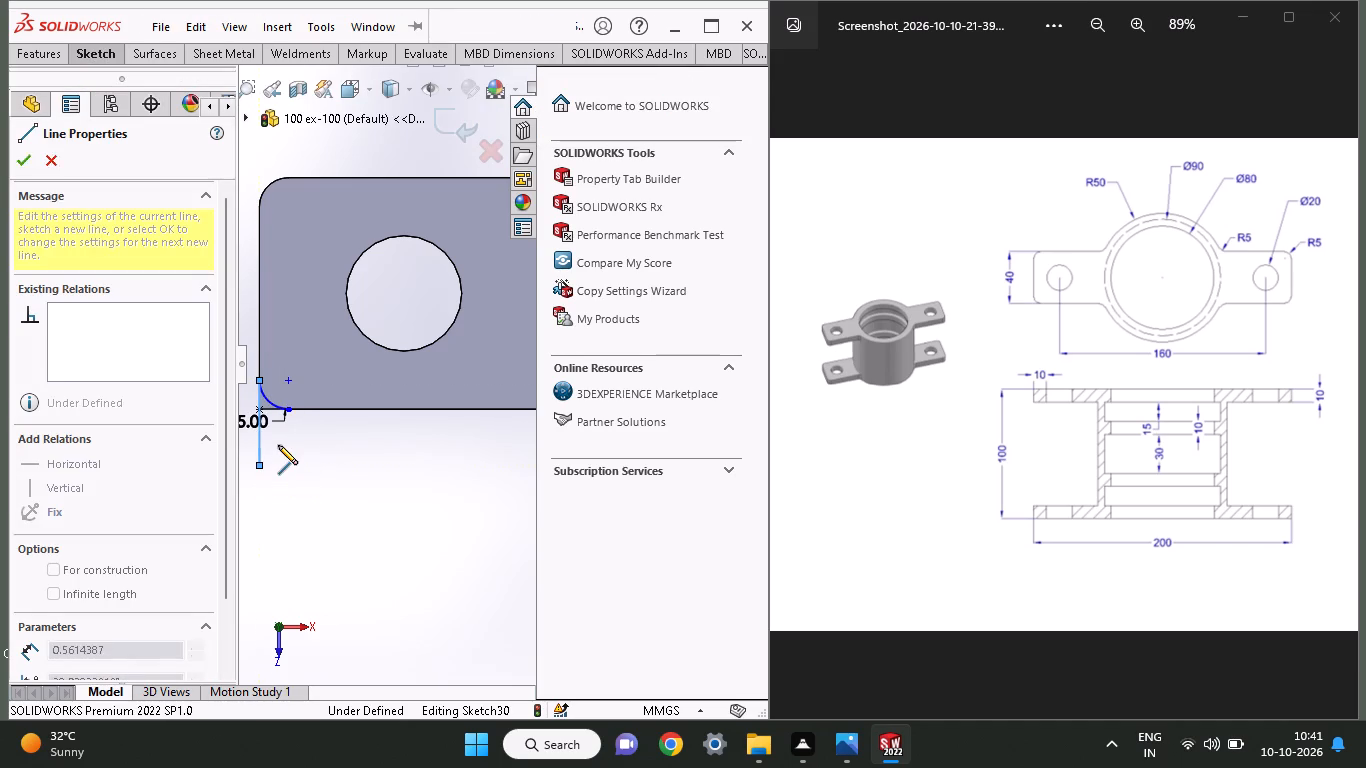
right_click(279, 445)
left_click(297, 462)
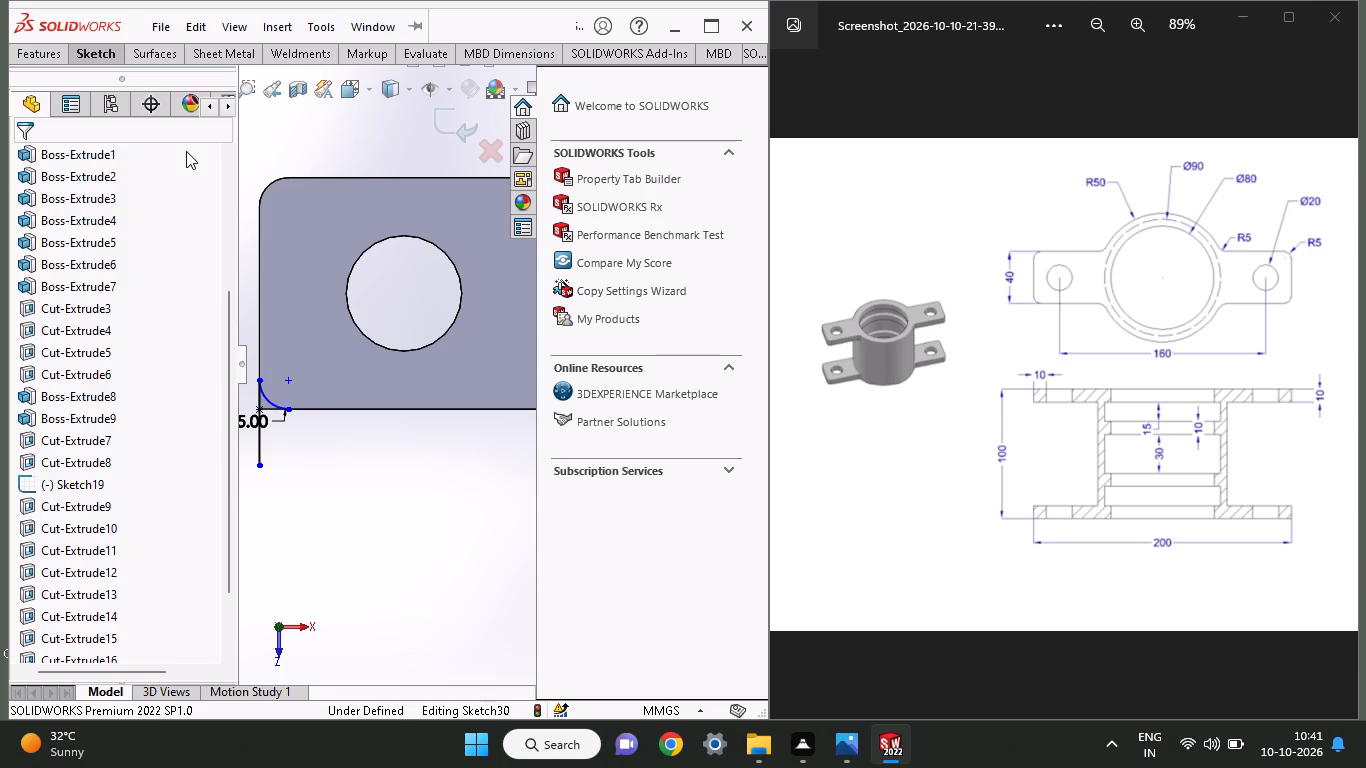
left_click(110, 60)
left_click(152, 71)
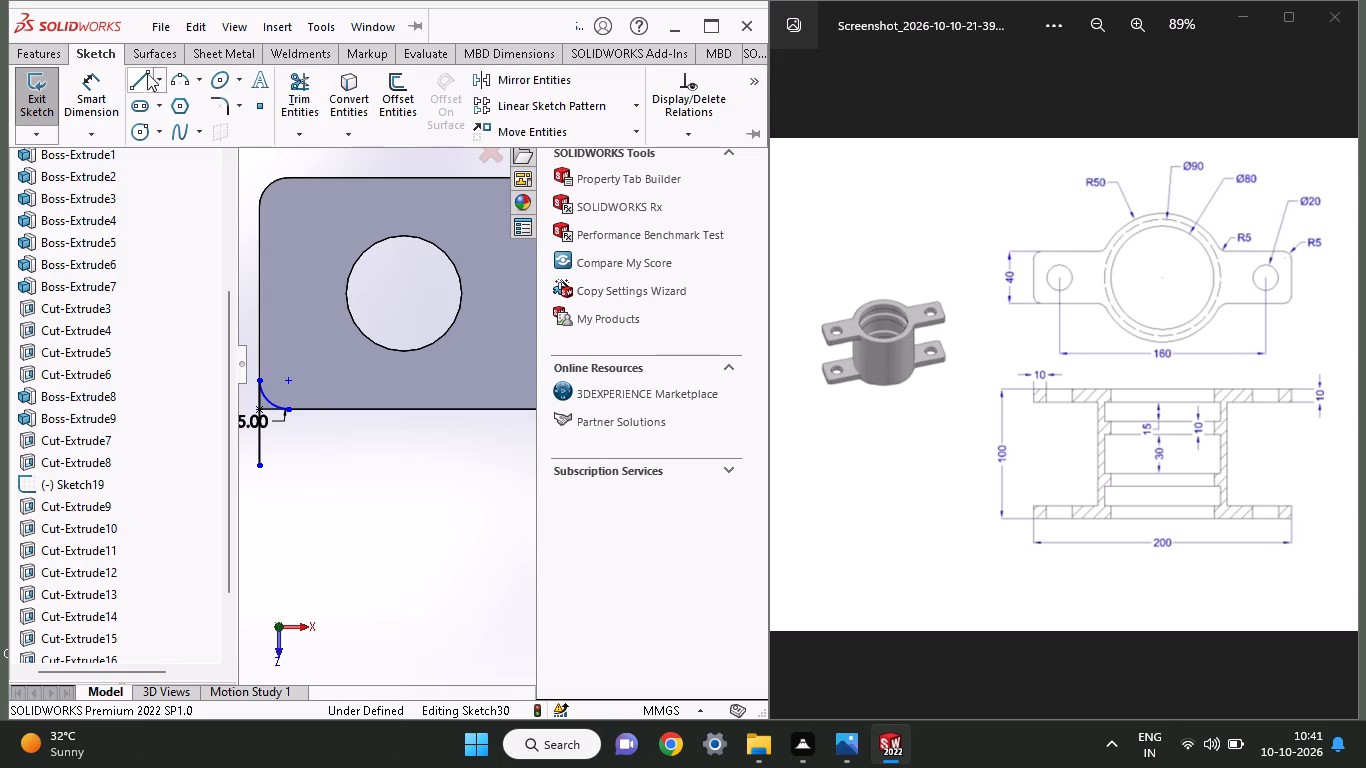
left_click(291, 408)
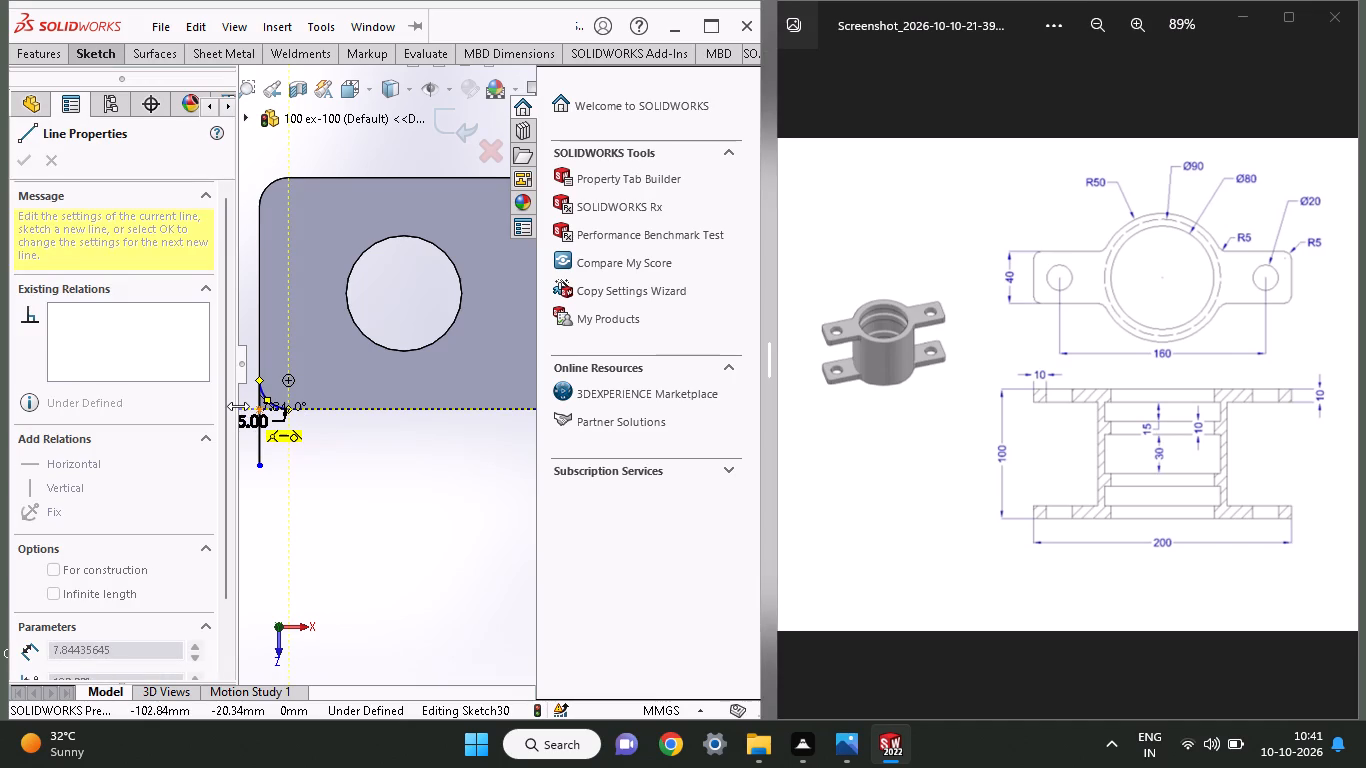
scroll(238, 406, "up", 7, "ctrl")
scroll(243, 406, "down", 4, "ctrl")
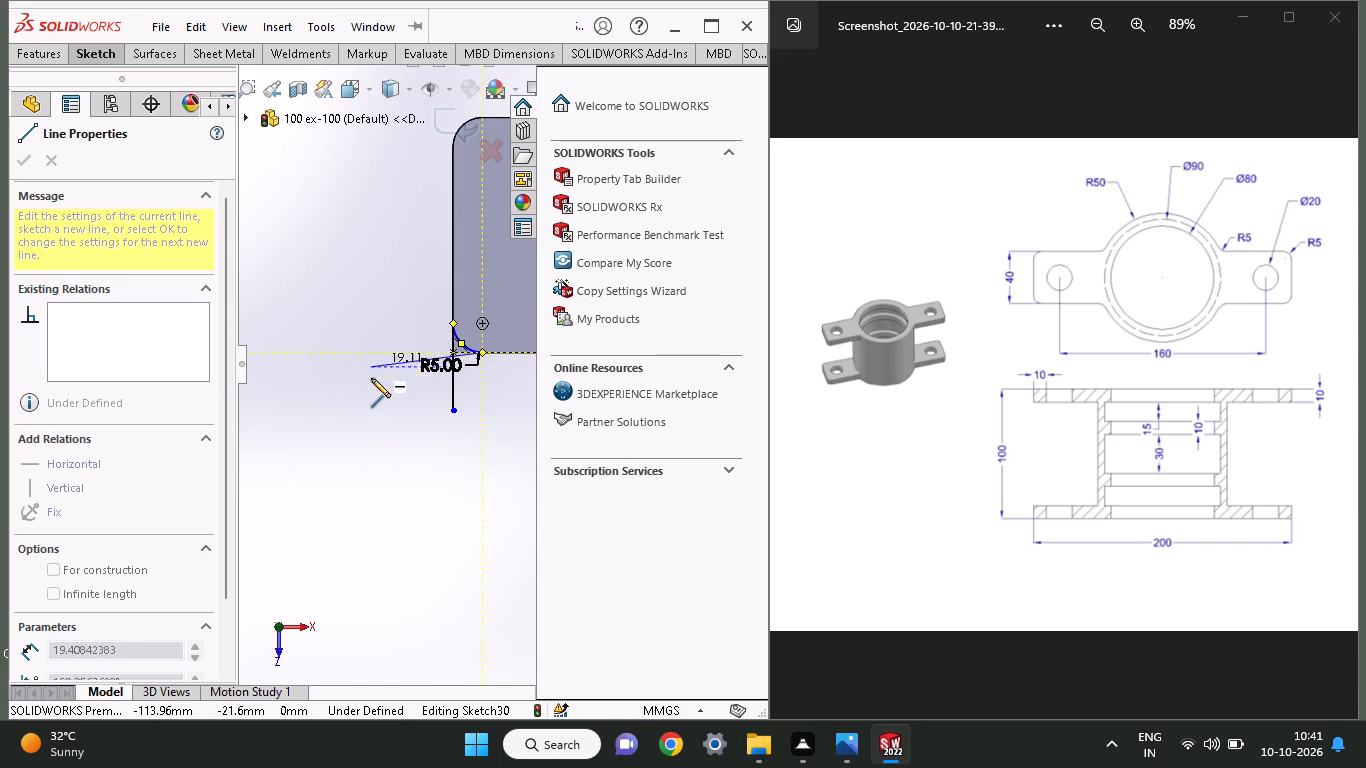
left_click(363, 352)
right_click(310, 250)
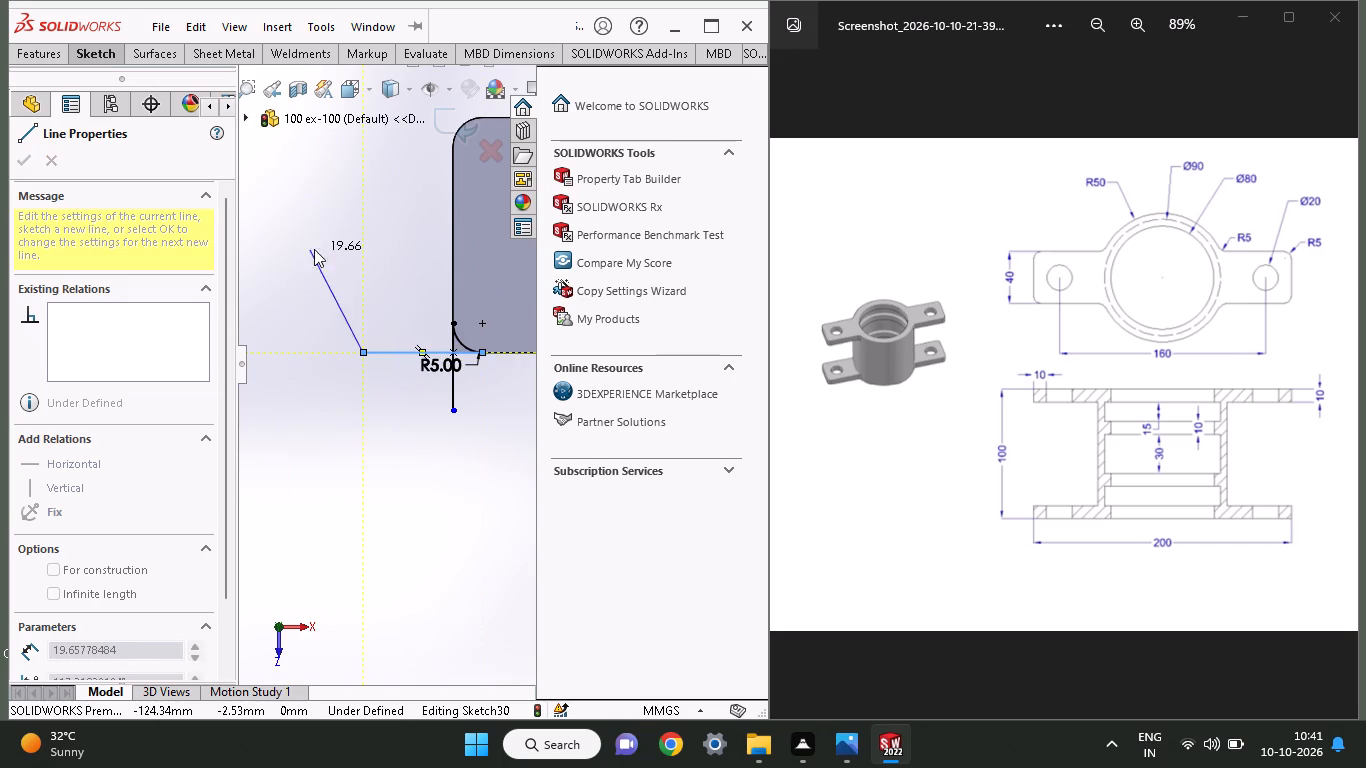
left_click(348, 269)
scroll(120, 81, "down", 1)
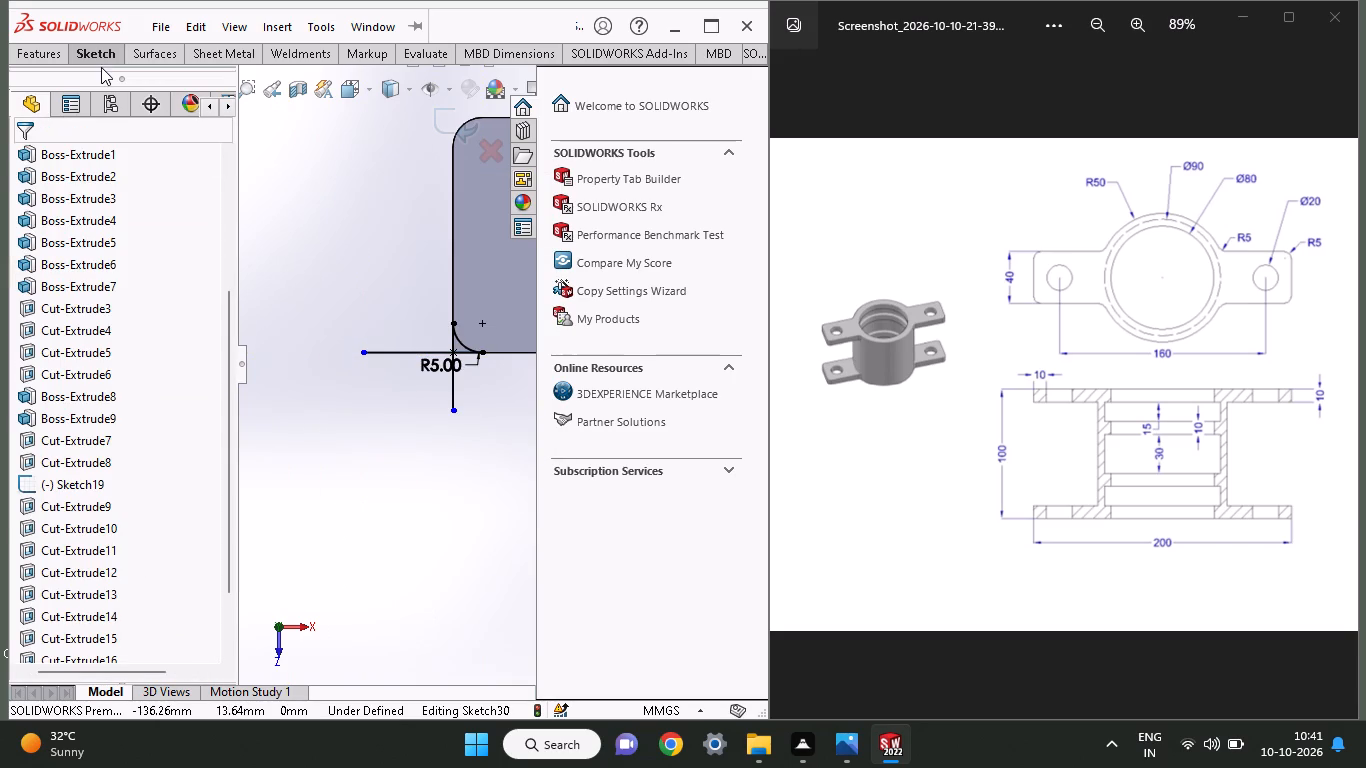
Trim both line overhangs outside the left arm's corner to leave a closed corner profile.
left_click(101, 55)
left_click(305, 92)
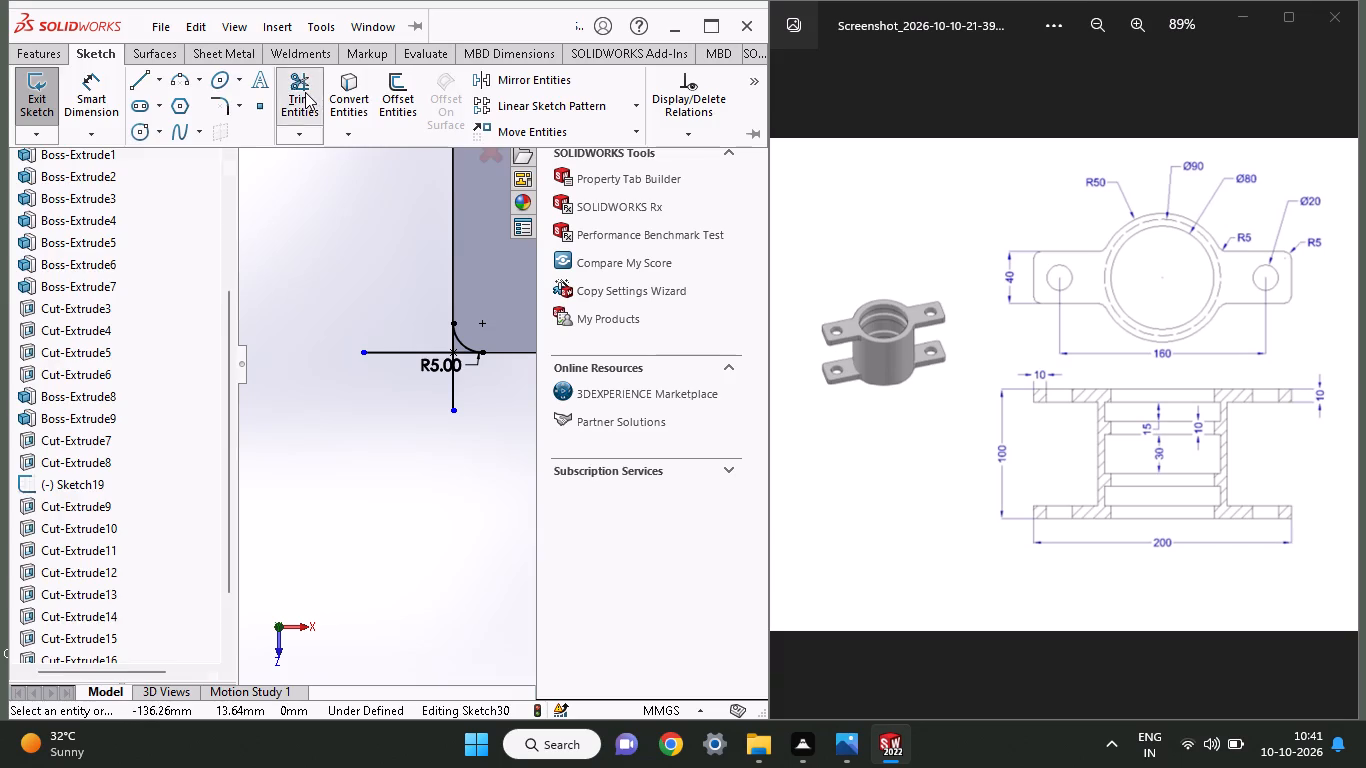
left_click_drag(375, 291, 400, 388)
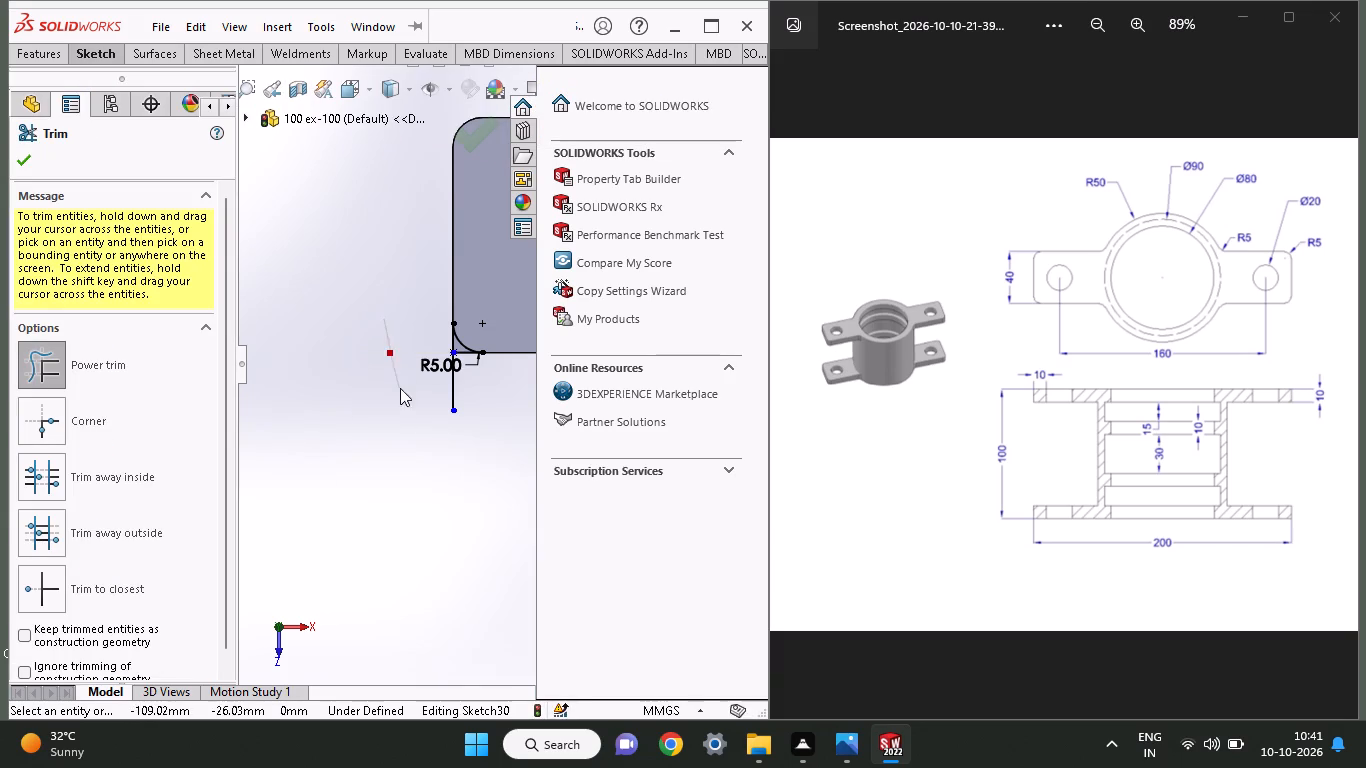
left_click_drag(400, 388, 400, 403)
left_click_drag(500, 401, 399, 411)
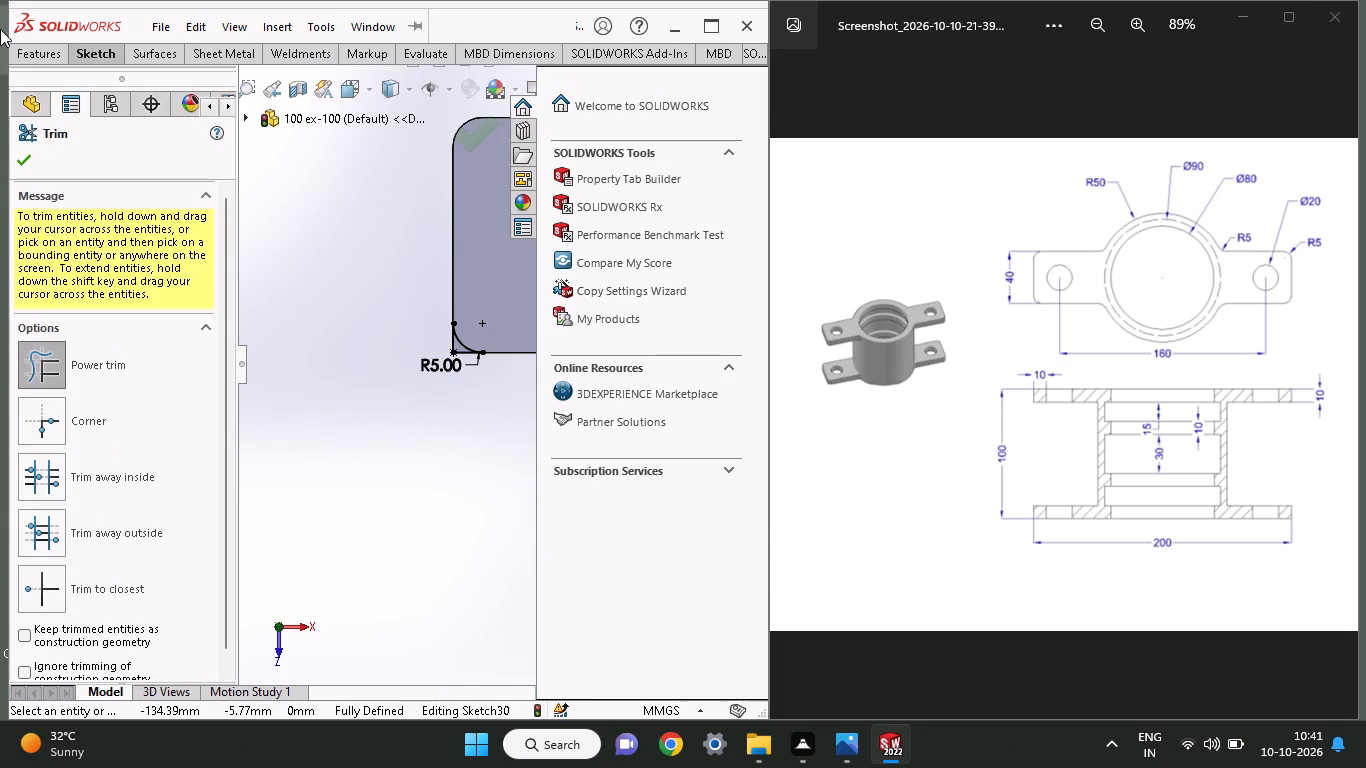
Cut-extrude the corner profile from the sketch plane with a blind depth of 65 mm in both directions.
left_click(30, 47)
left_click(280, 87)
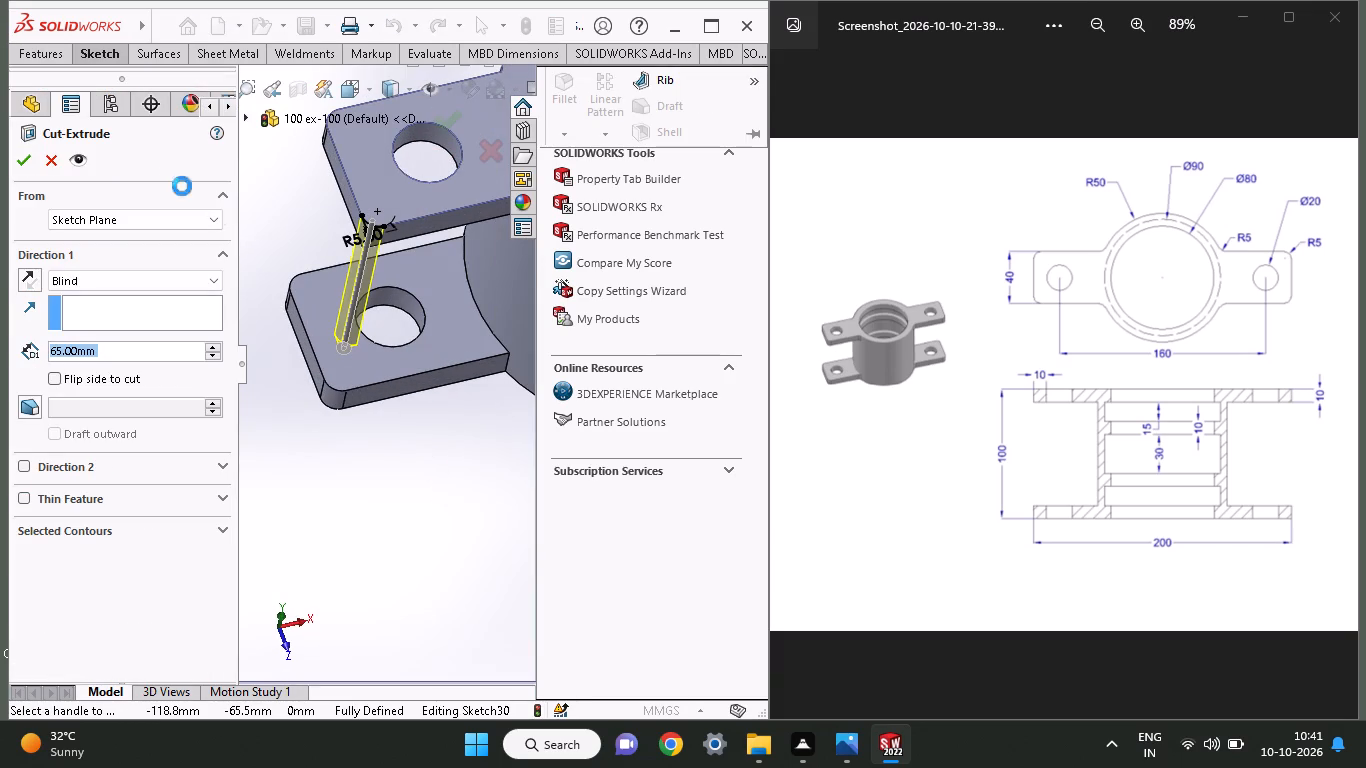
left_click(28, 460)
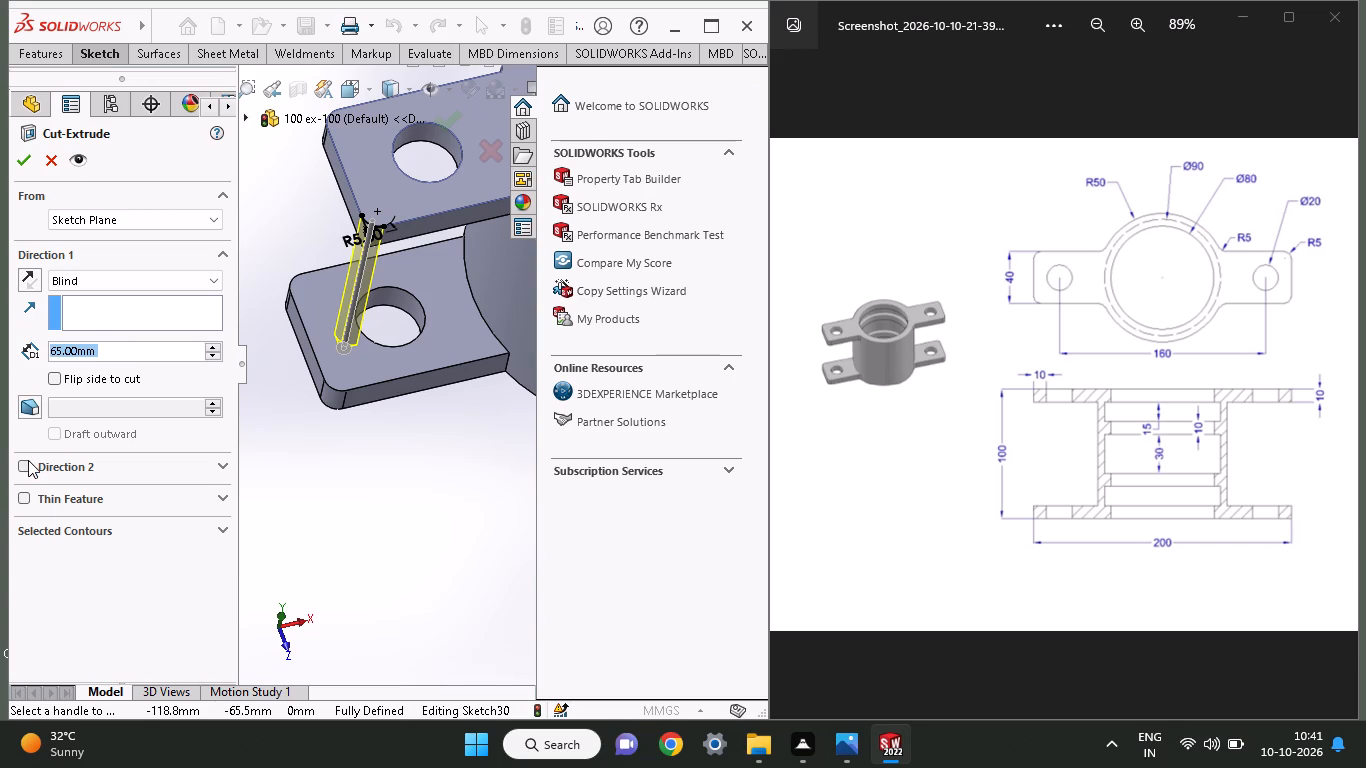
left_click(25, 150)
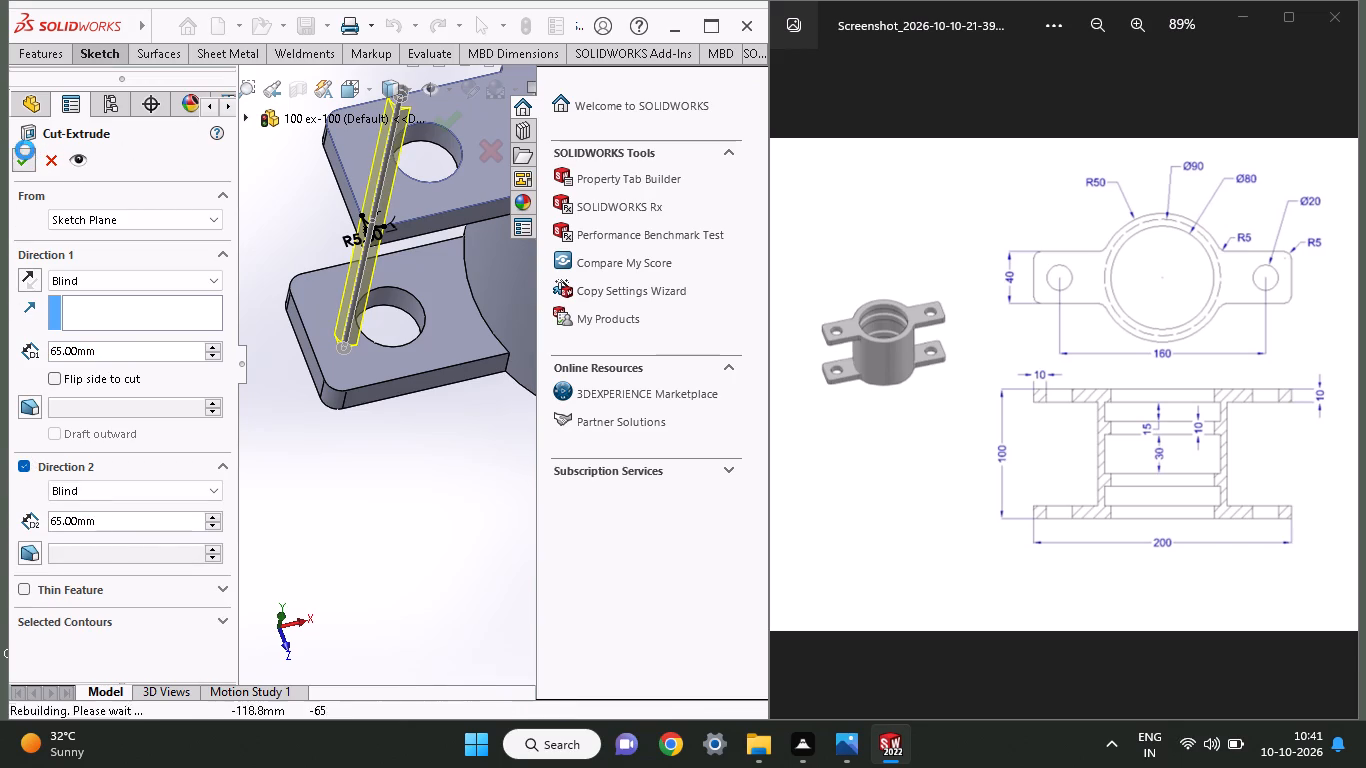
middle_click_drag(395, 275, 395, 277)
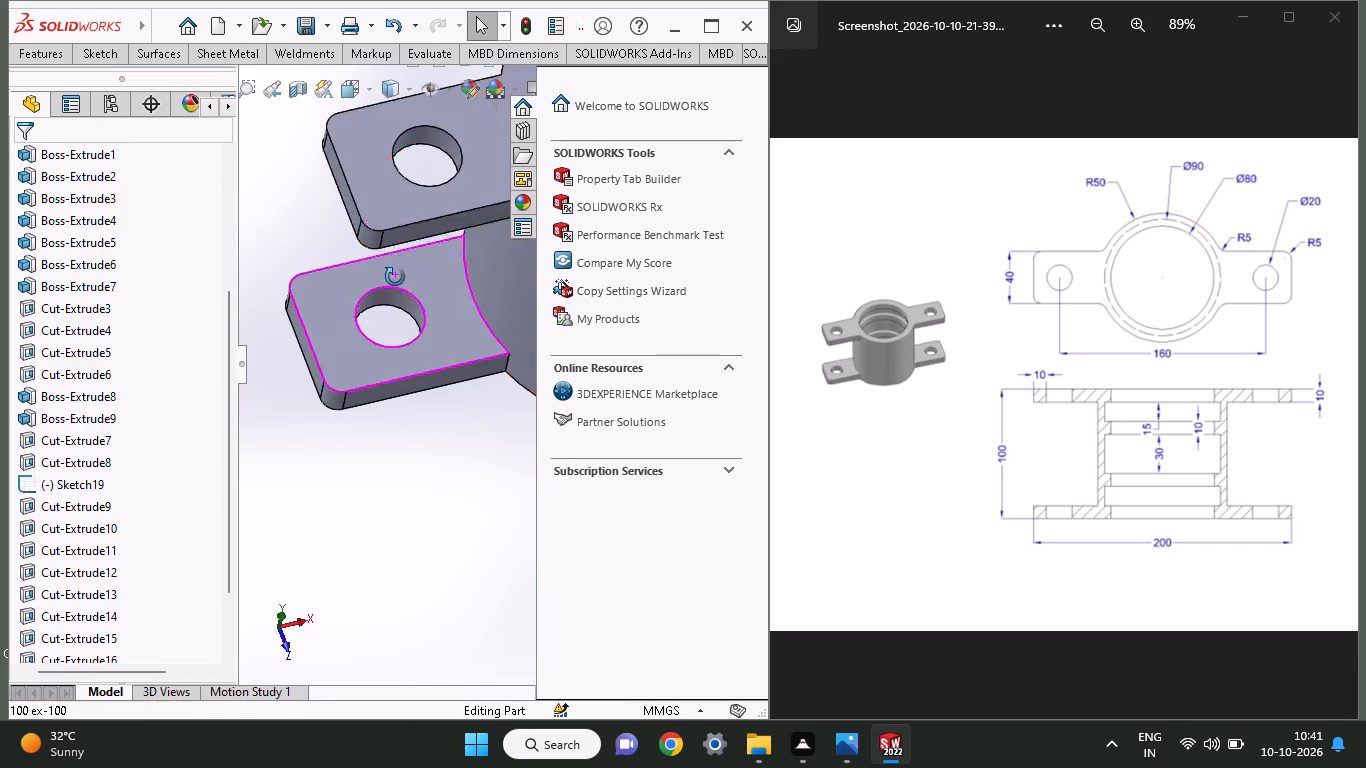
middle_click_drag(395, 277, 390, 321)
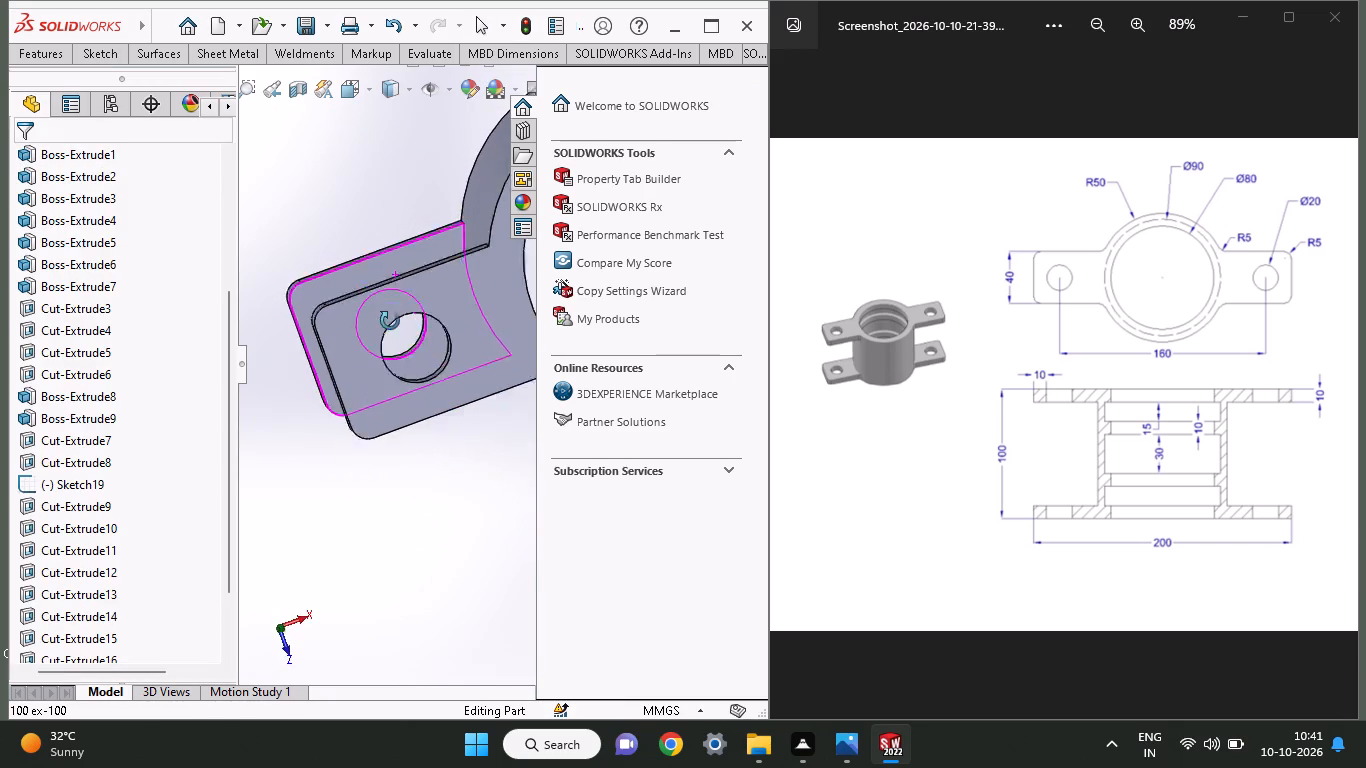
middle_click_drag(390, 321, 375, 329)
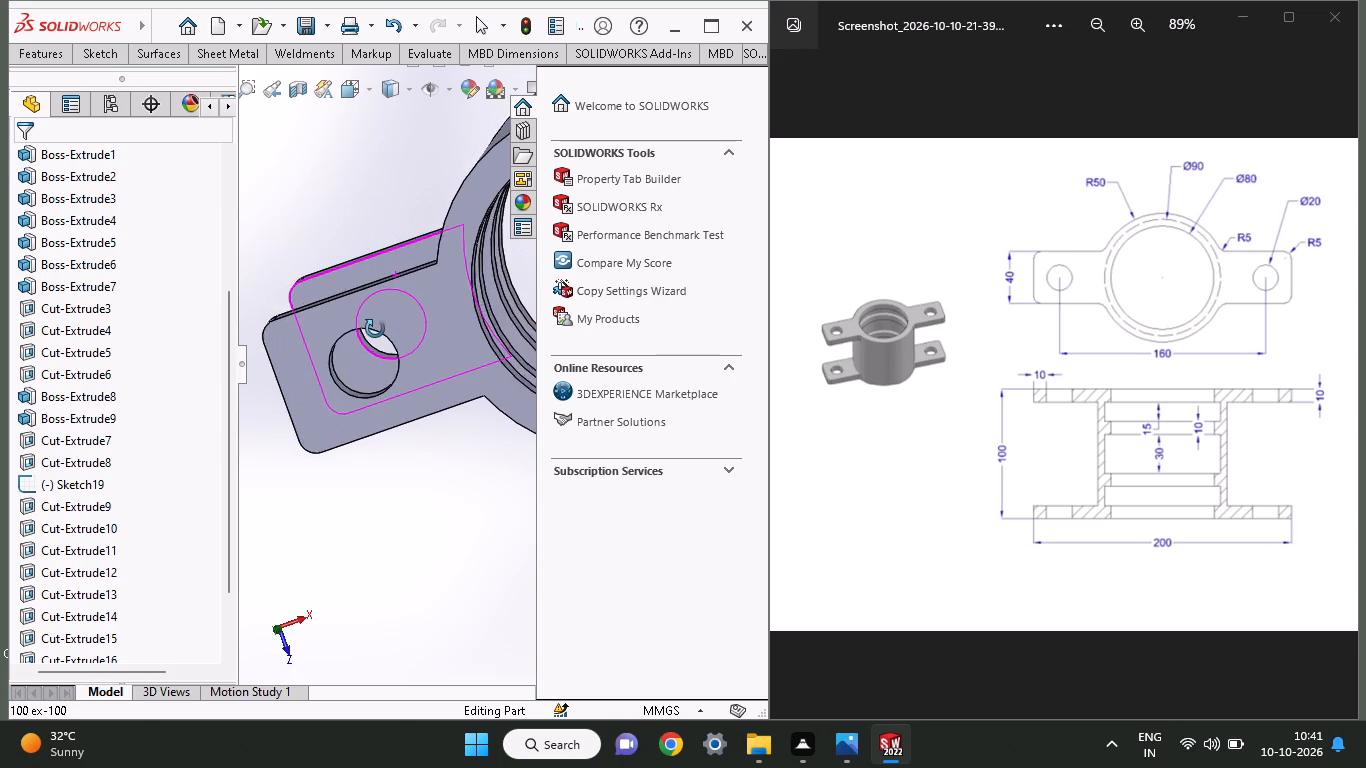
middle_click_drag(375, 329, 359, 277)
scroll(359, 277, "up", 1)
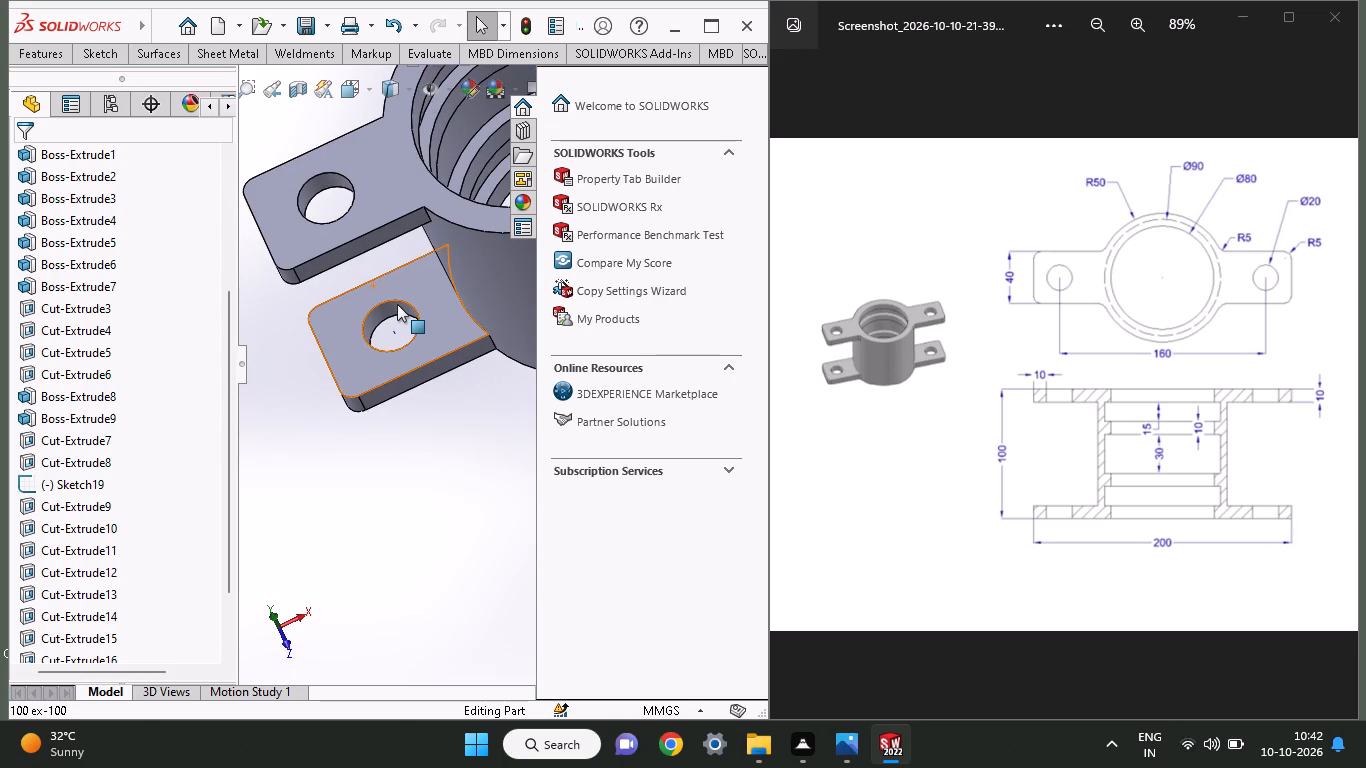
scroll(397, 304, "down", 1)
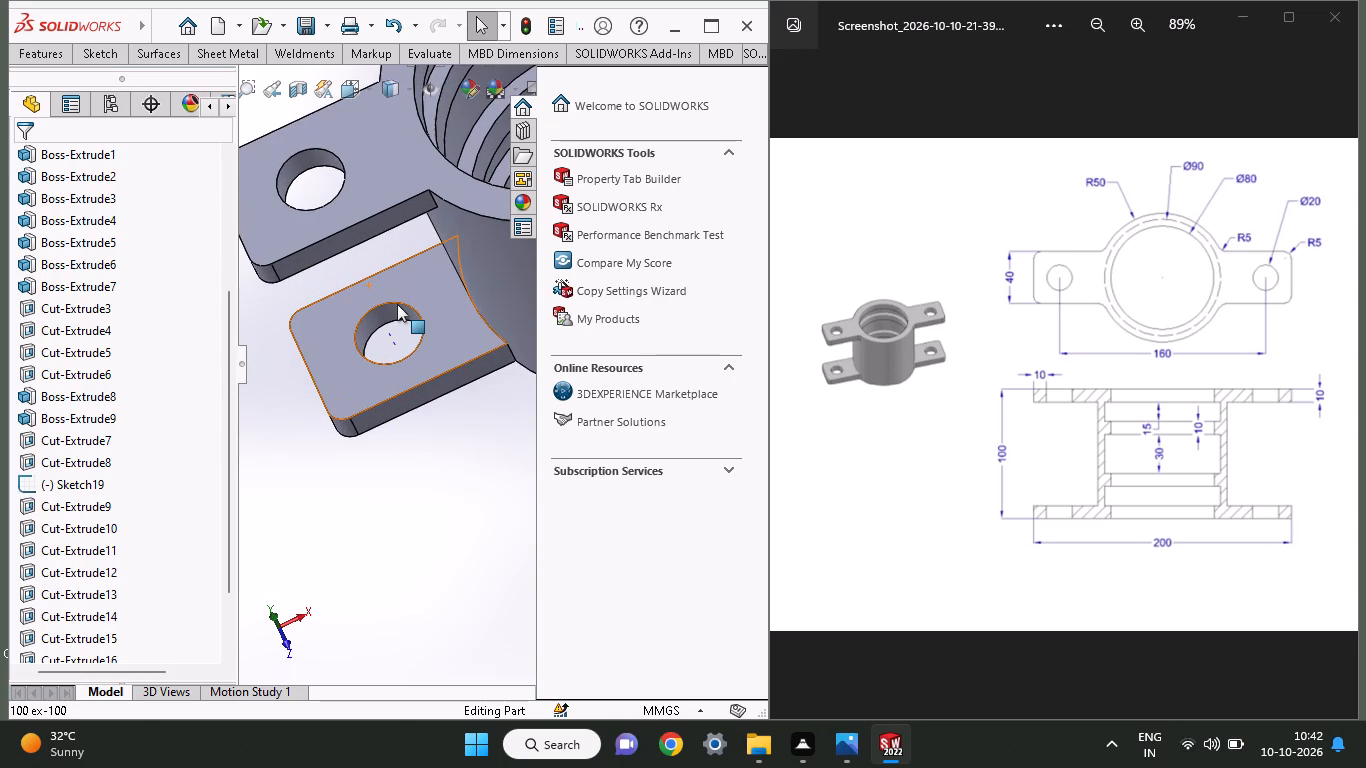
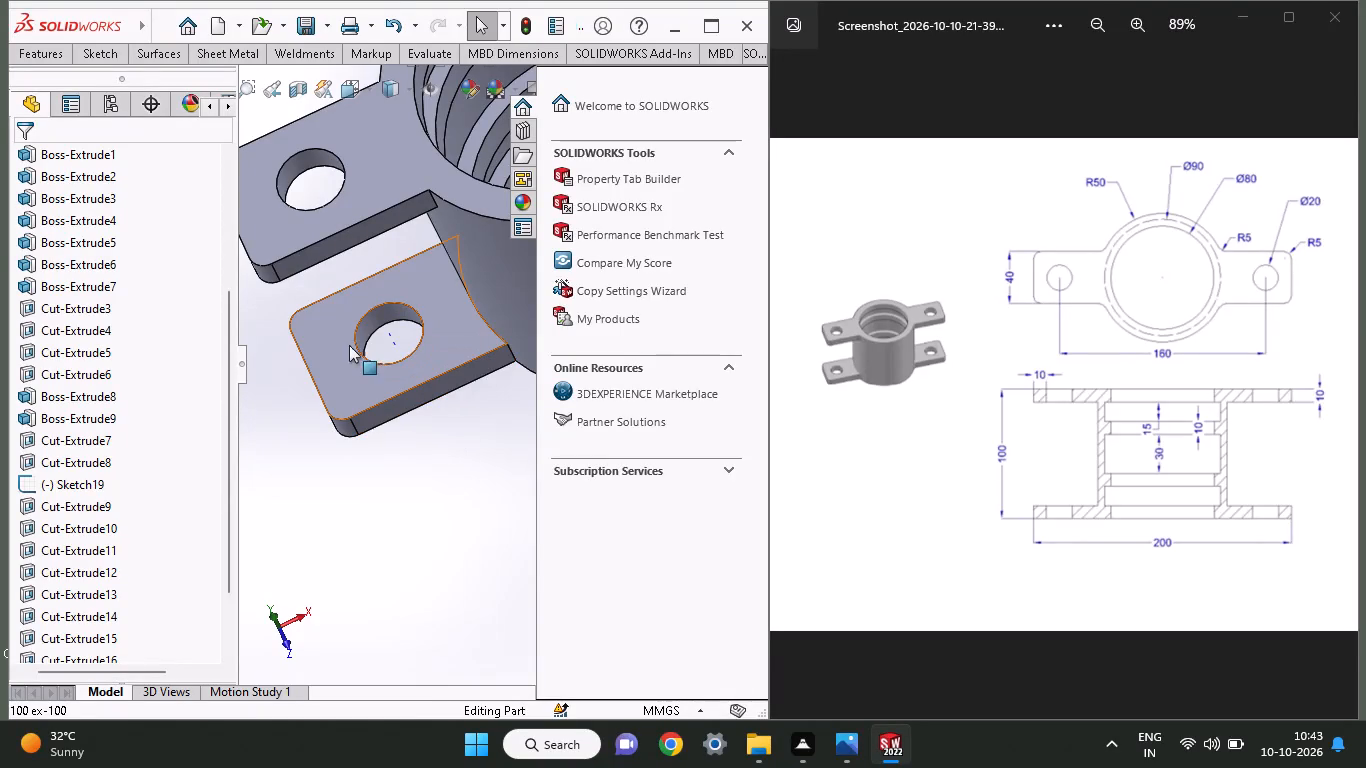
Open a new sketch on the outer flat face of the end flange that spans the ring and both arms.
middle_click_drag(434, 330, 418, 470)
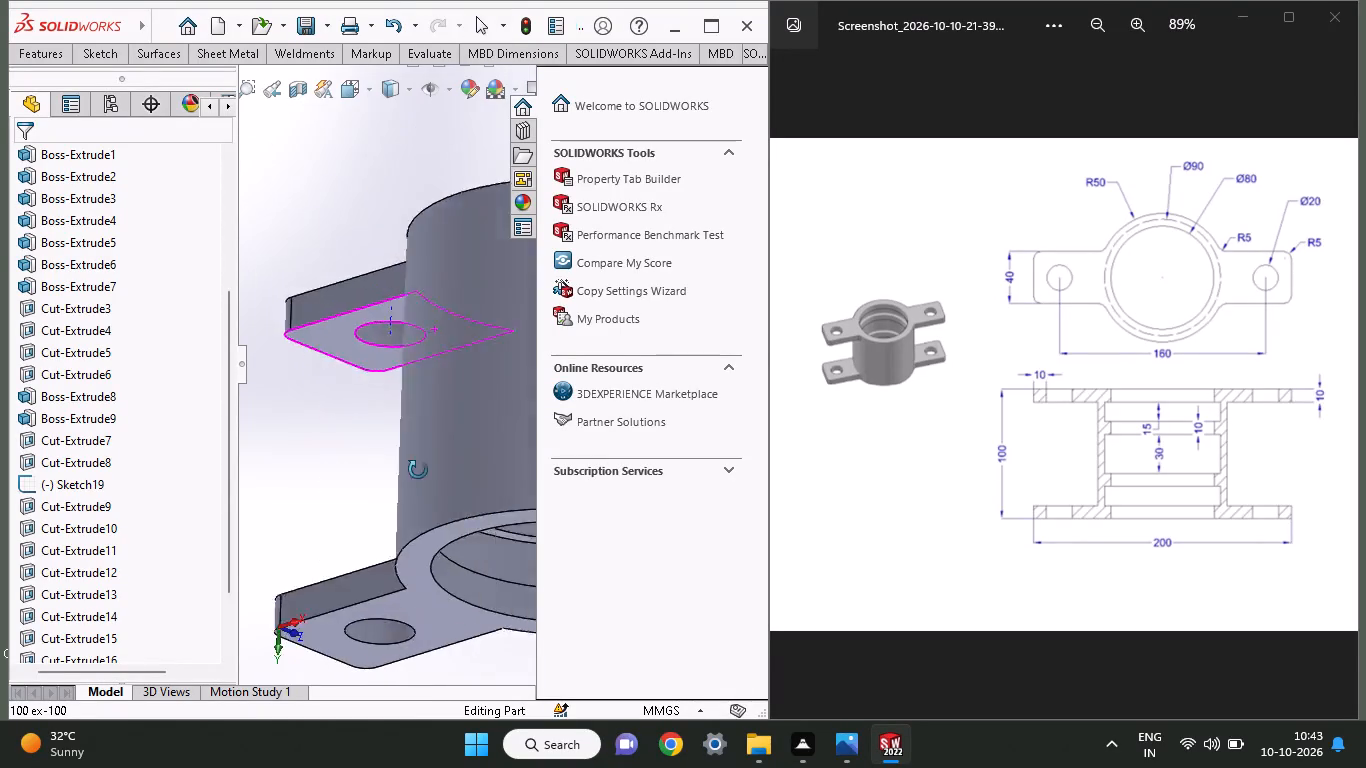
middle_click_drag(418, 470, 362, 423)
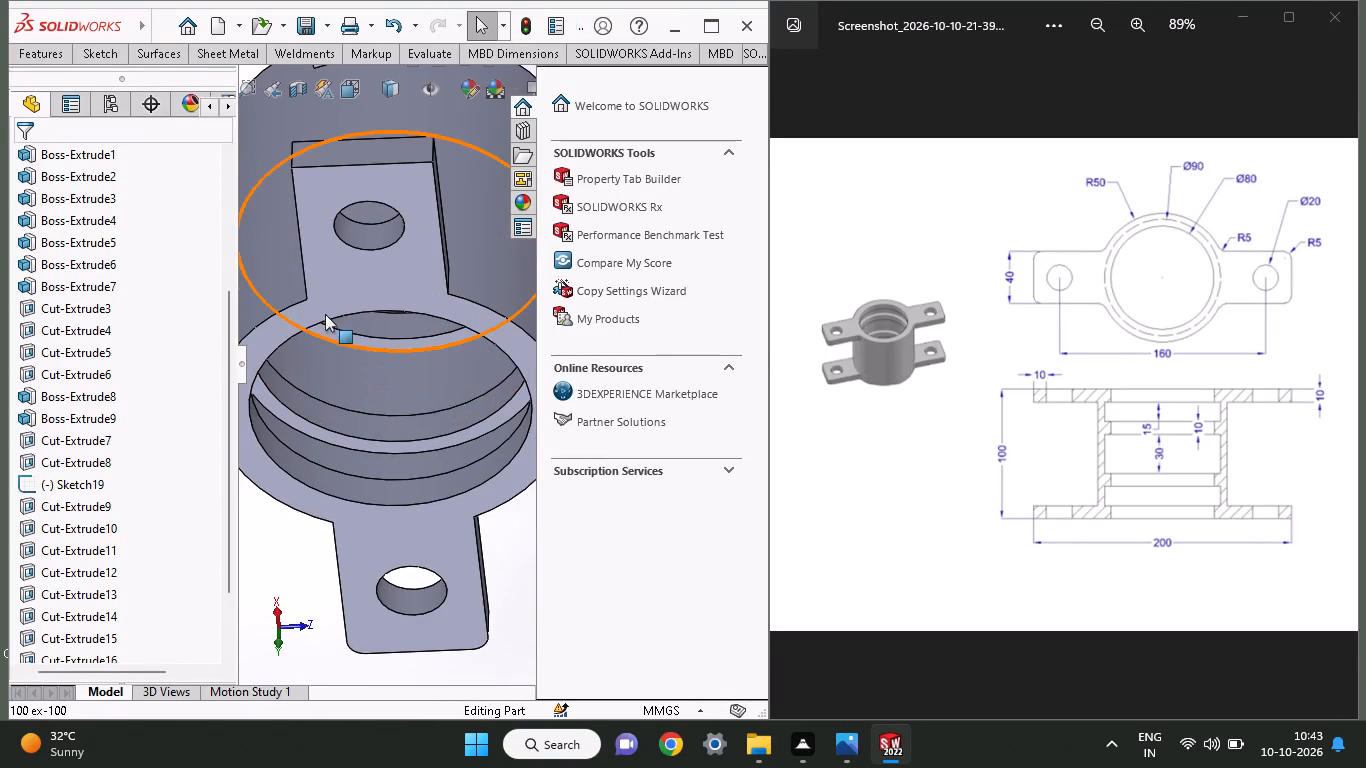
left_click(331, 258)
left_click(412, 202)
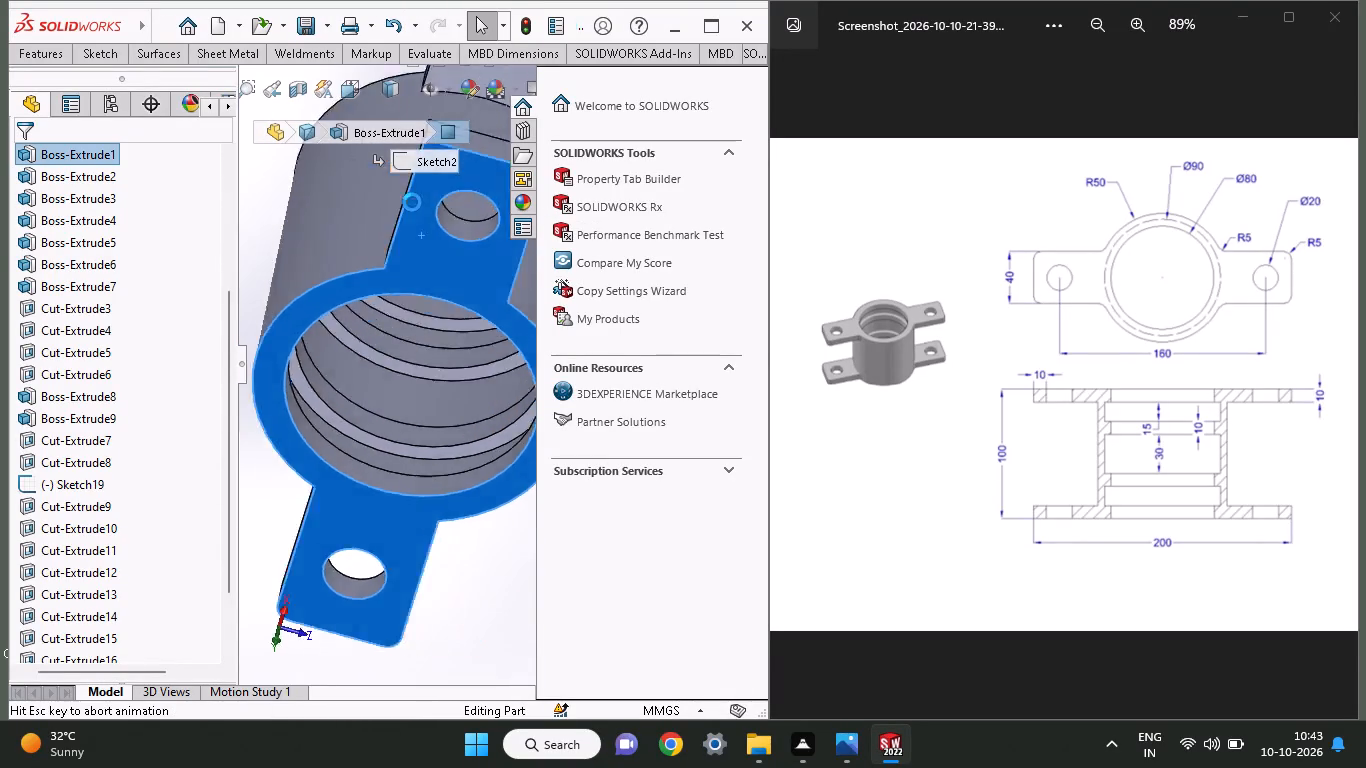
scroll(496, 393, "up", 1)
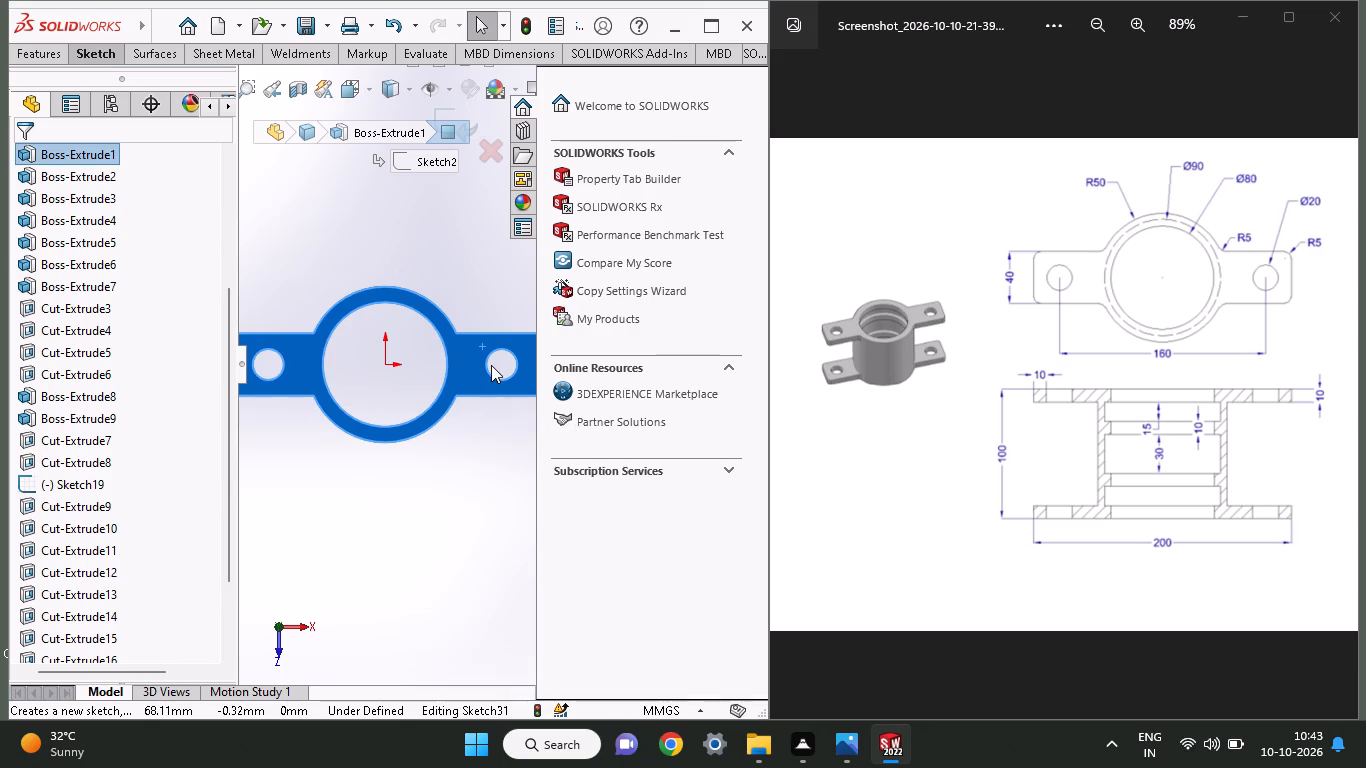
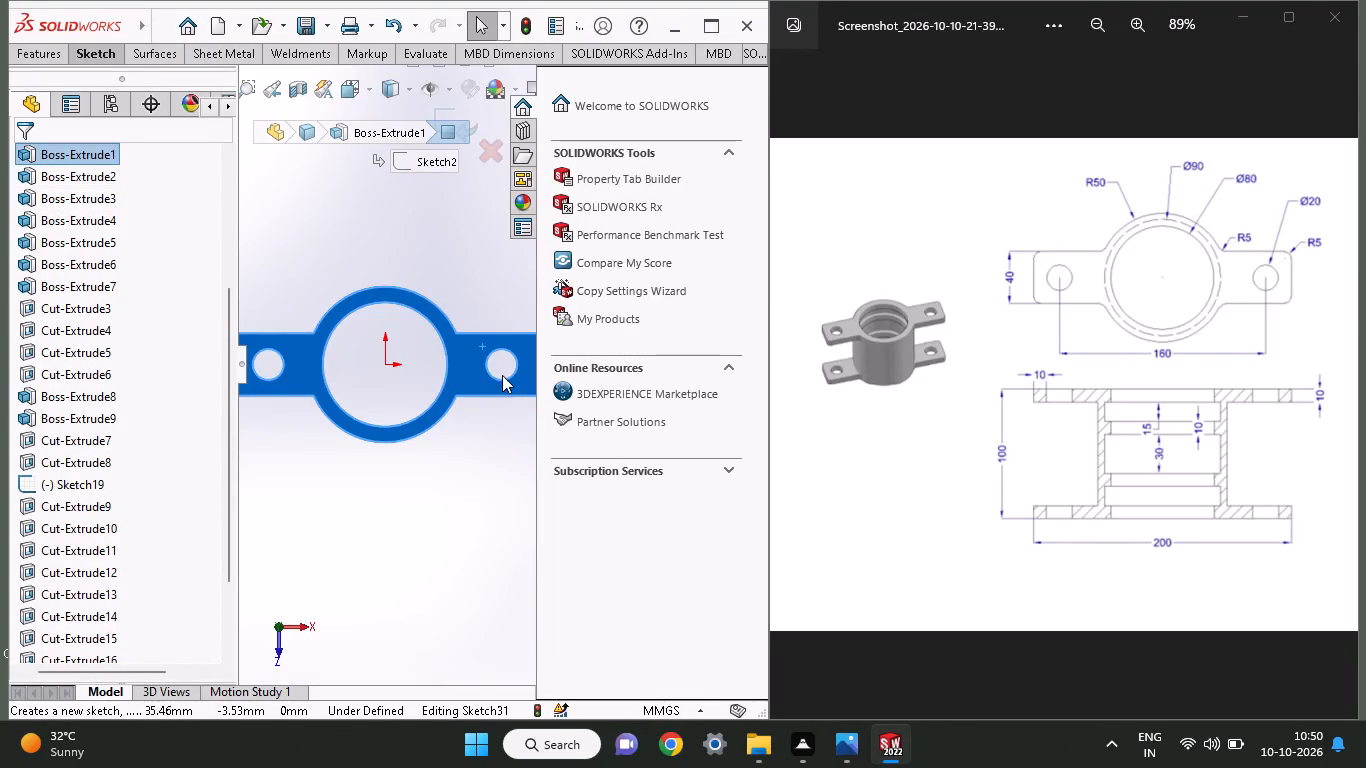
Sketch two lines from the arm's upper outer corner, about 8.5 mm along the long edge and about 12.9 mm down the end edge.
scroll(501, 375, "up", 3, "ctrl")
scroll(501, 375, "down", 5, "ctrl")
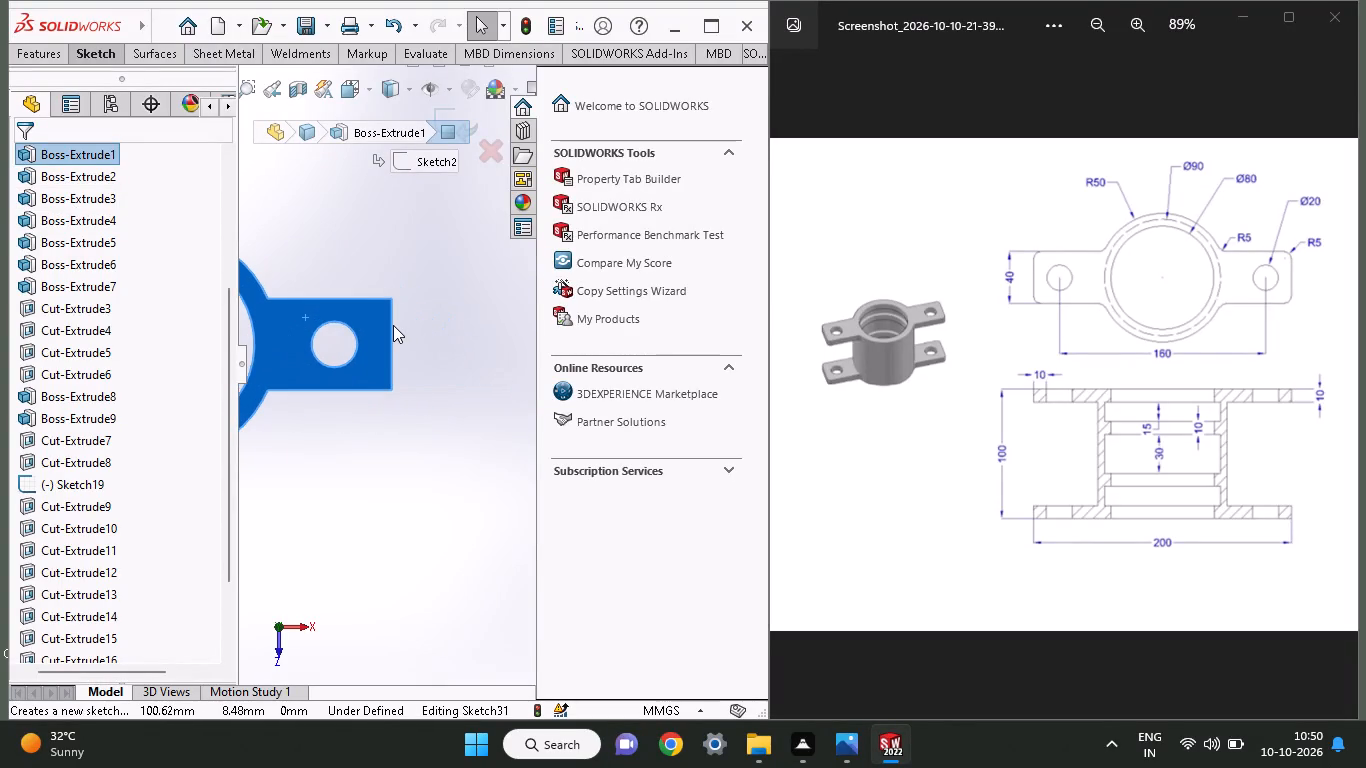
scroll(393, 325, "down", 7, "ctrl")
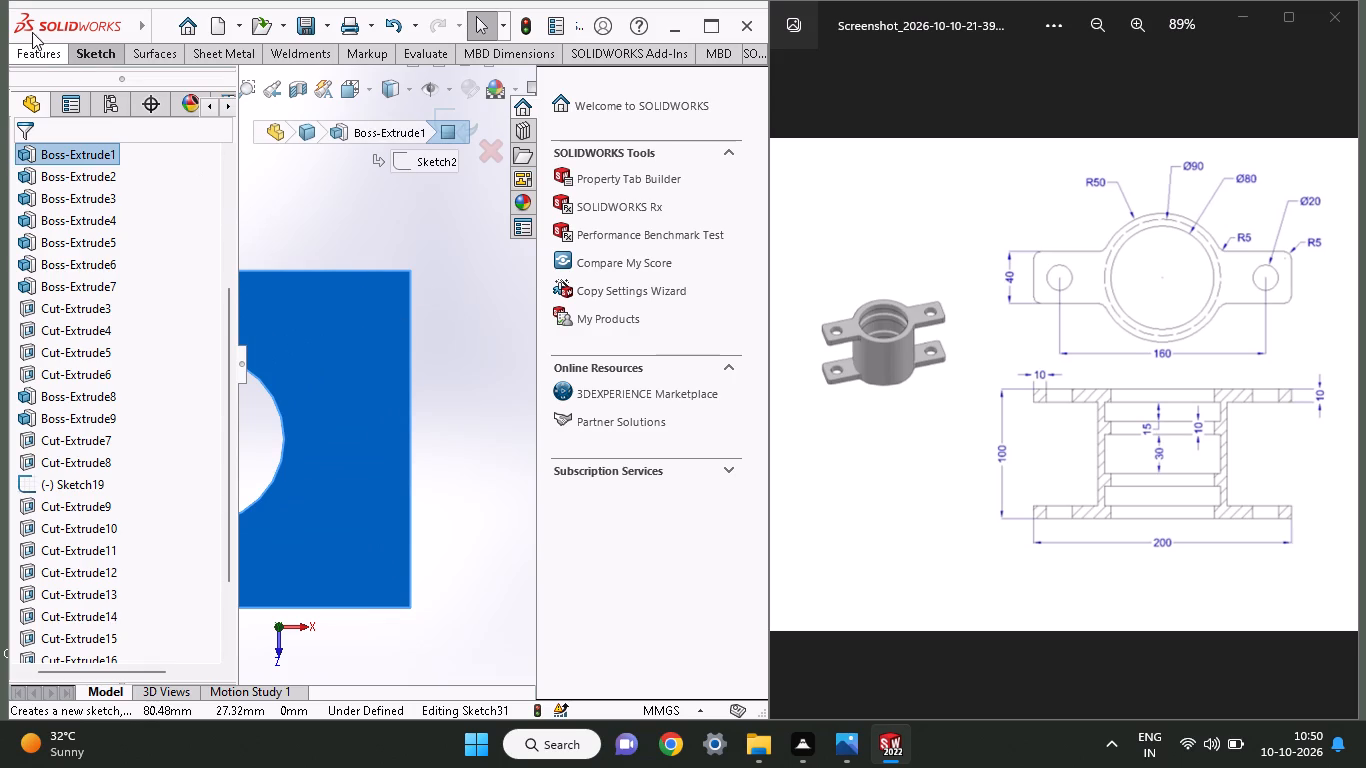
left_click(99, 61)
left_click(149, 81)
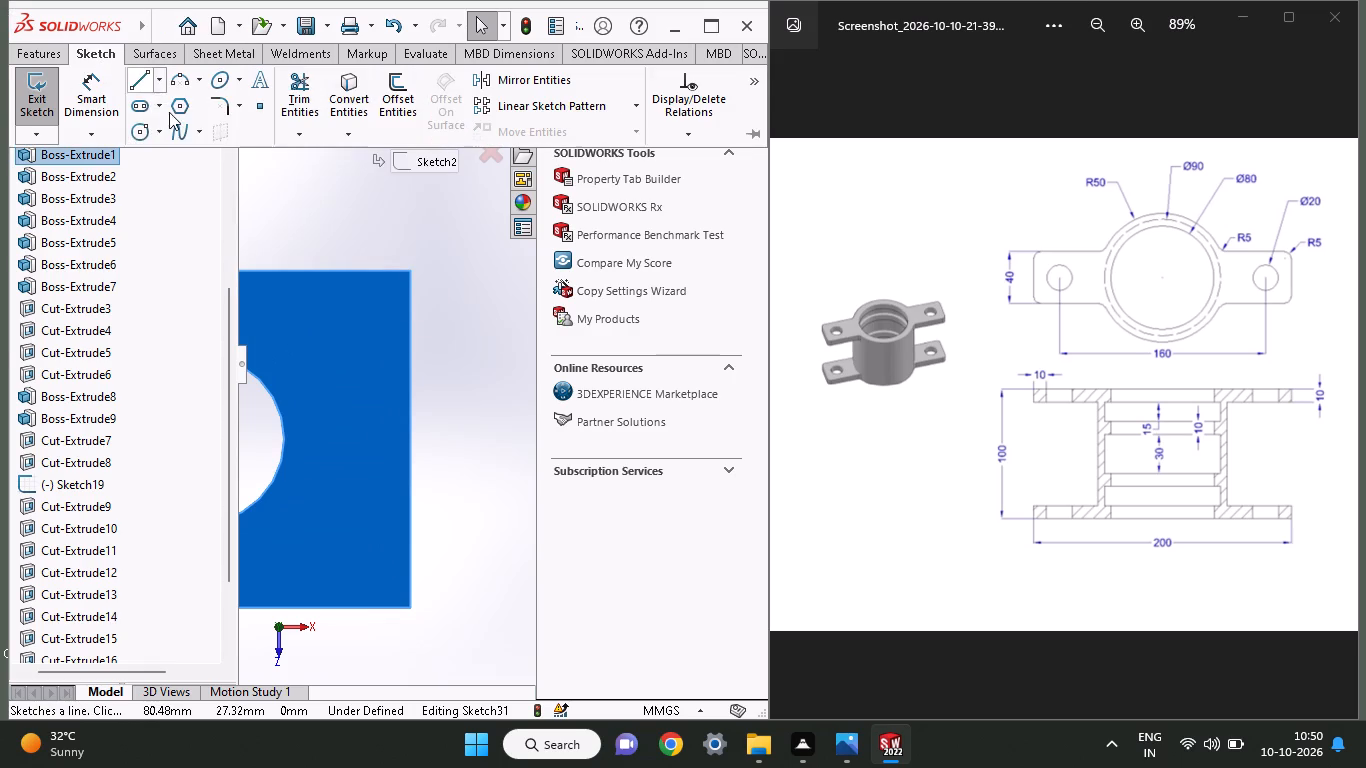
left_click(339, 273)
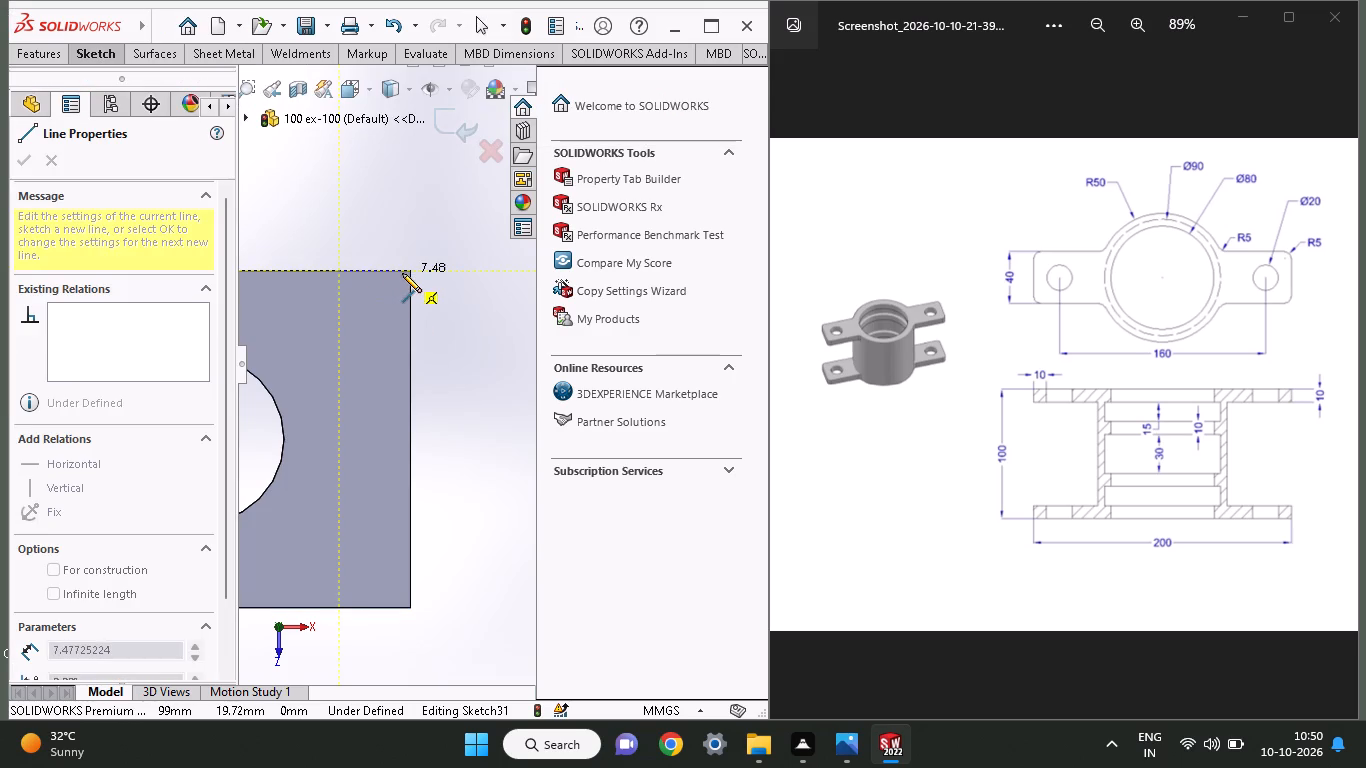
left_click(410, 273)
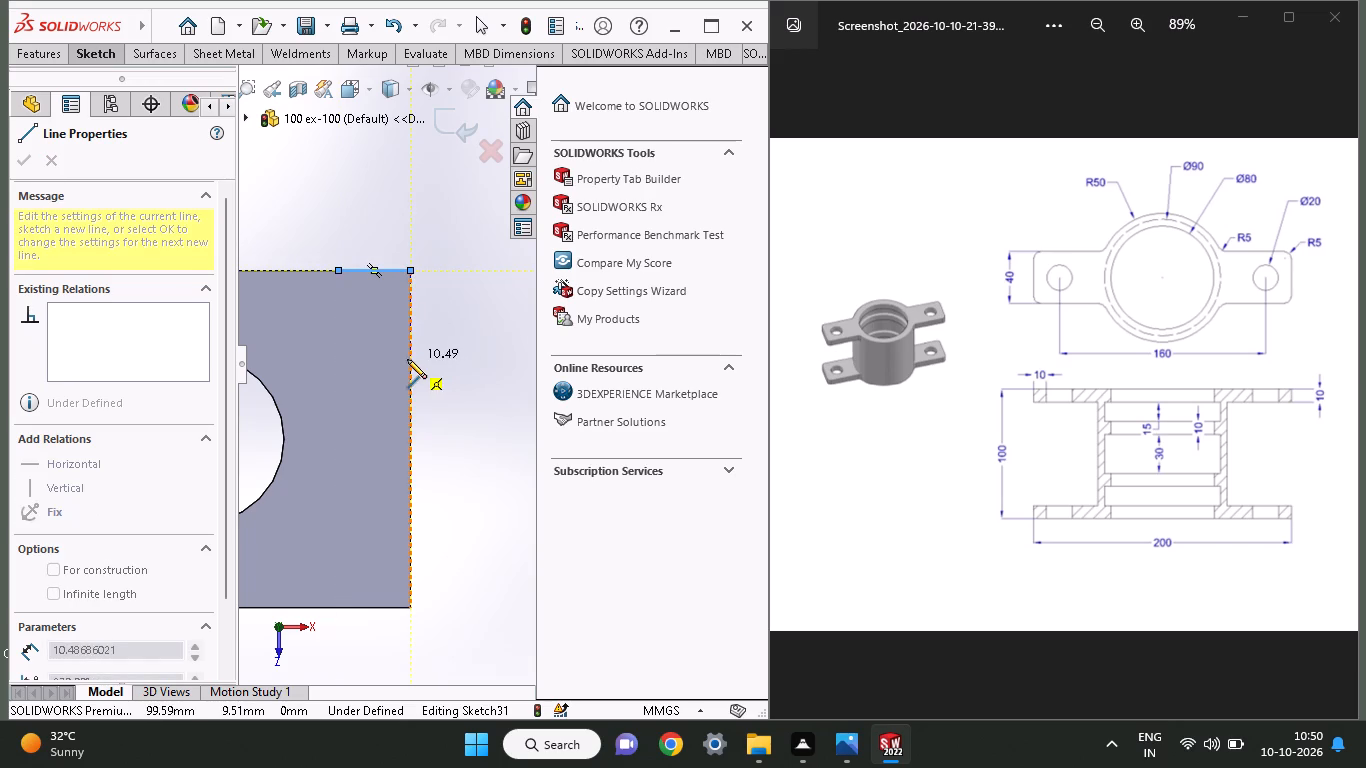
left_click(408, 379)
right_click(459, 293)
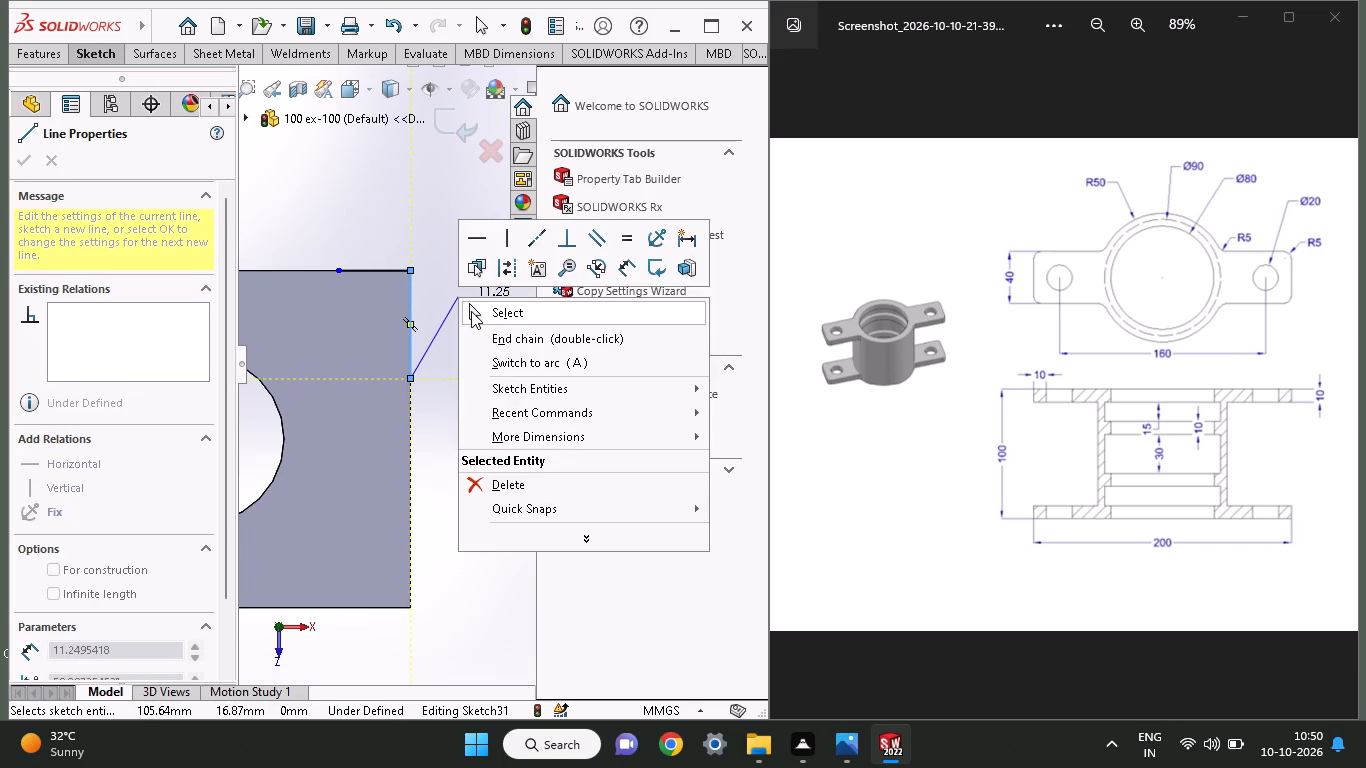
left_click(471, 311)
Replace the short line on the arm's upper long edge with one about 15.4 mm long starting at the same corner.
left_click(360, 270)
right_click(331, 203)
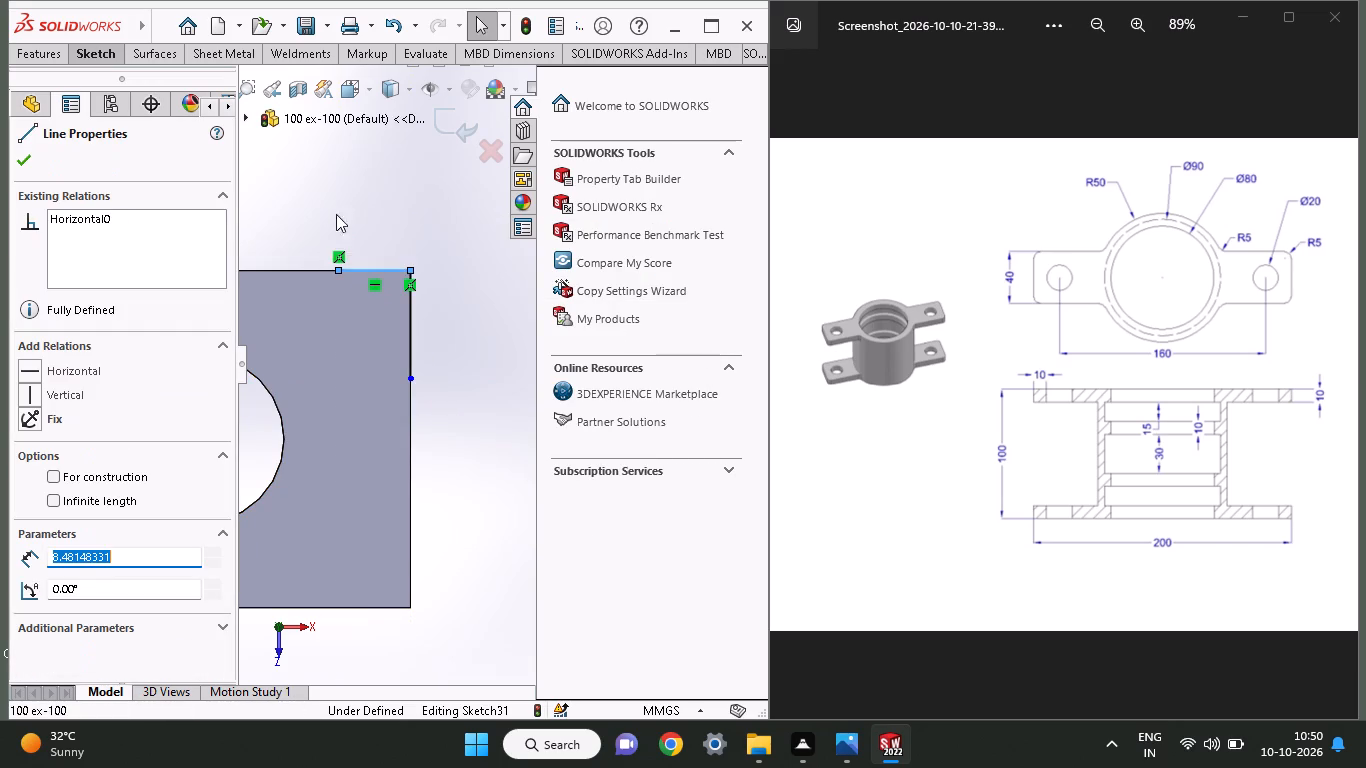
left_click(368, 461)
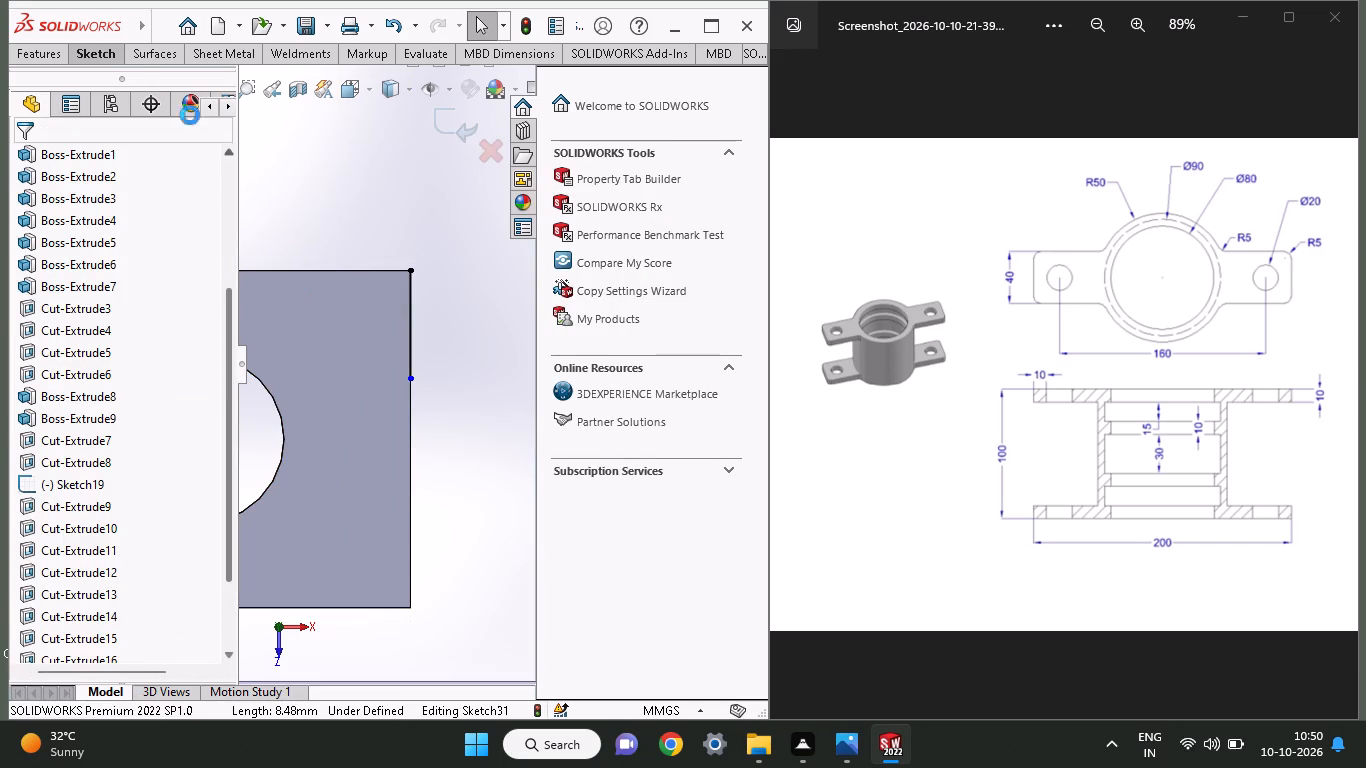
left_click(113, 58)
left_click(137, 72)
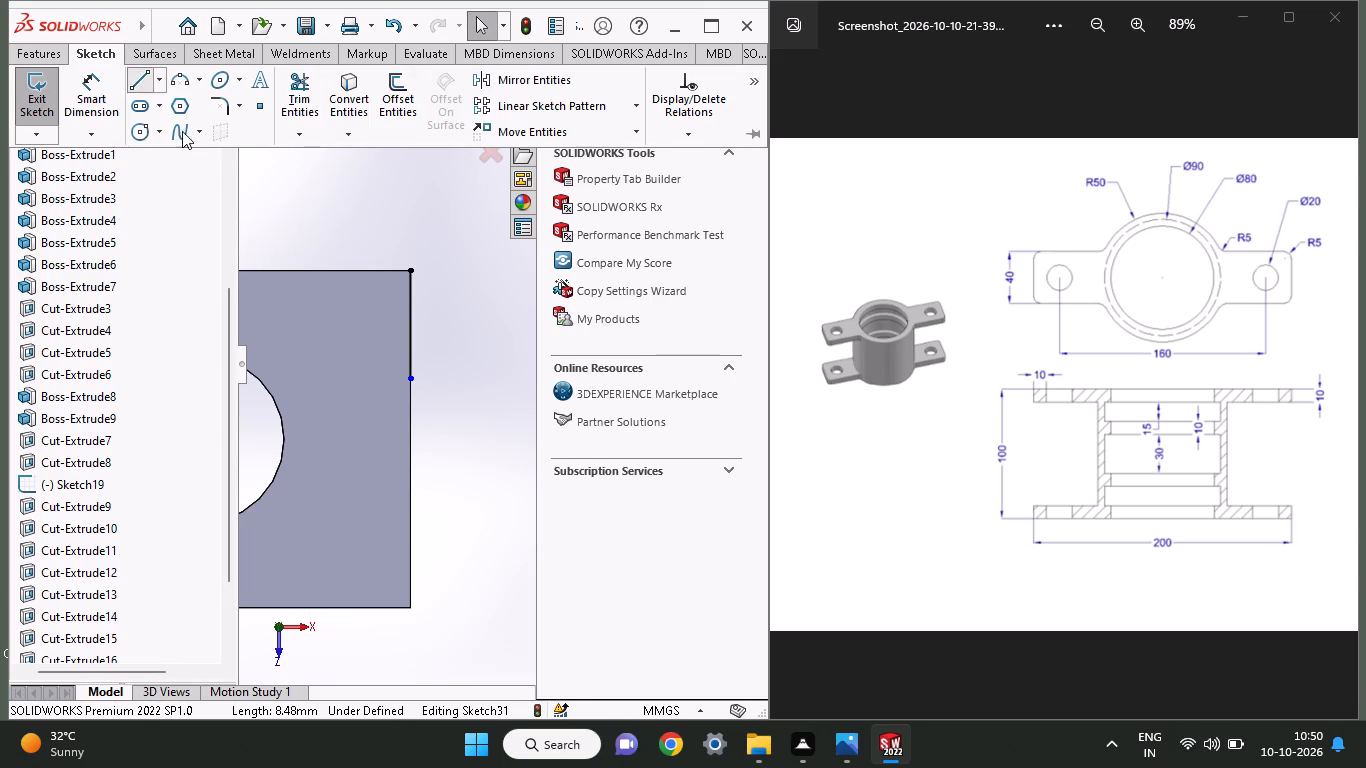
left_click(407, 267)
left_click(281, 270)
right_click(278, 205)
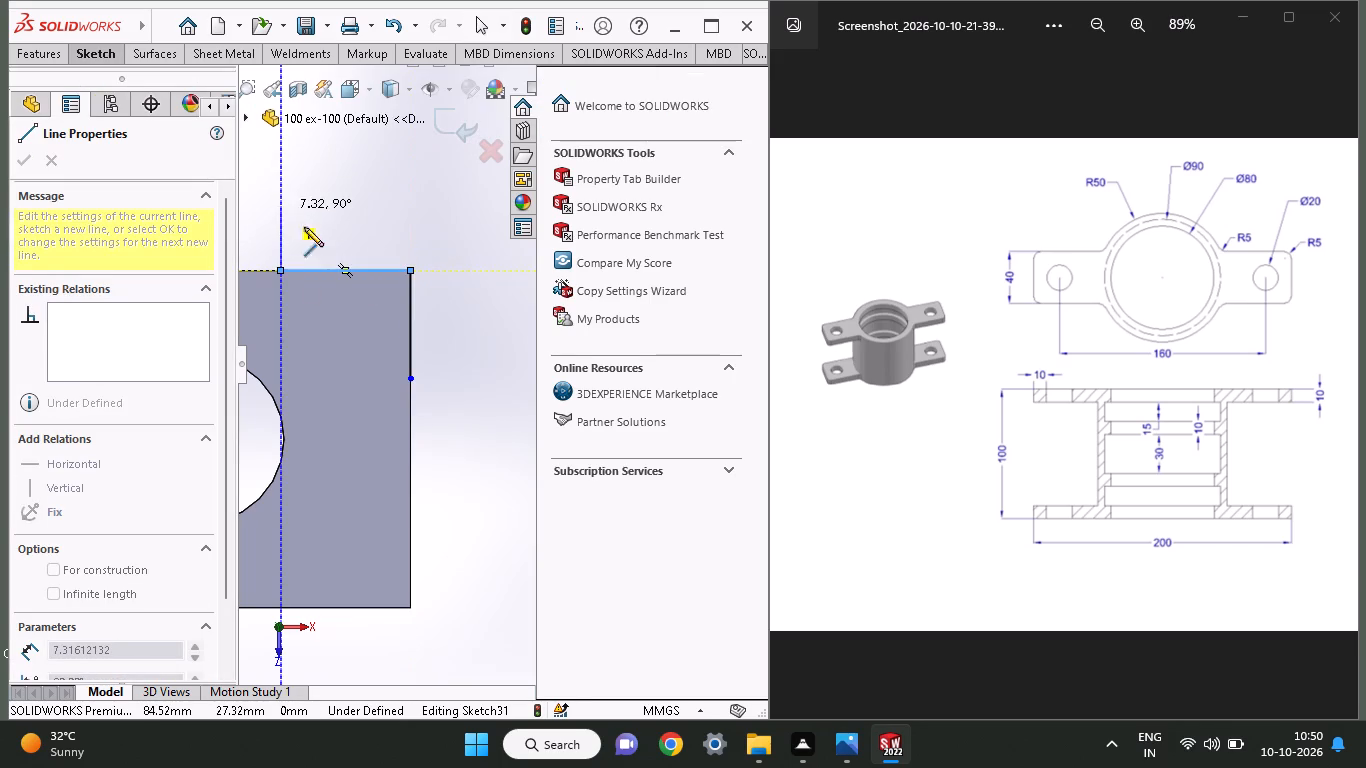
left_click(309, 222)
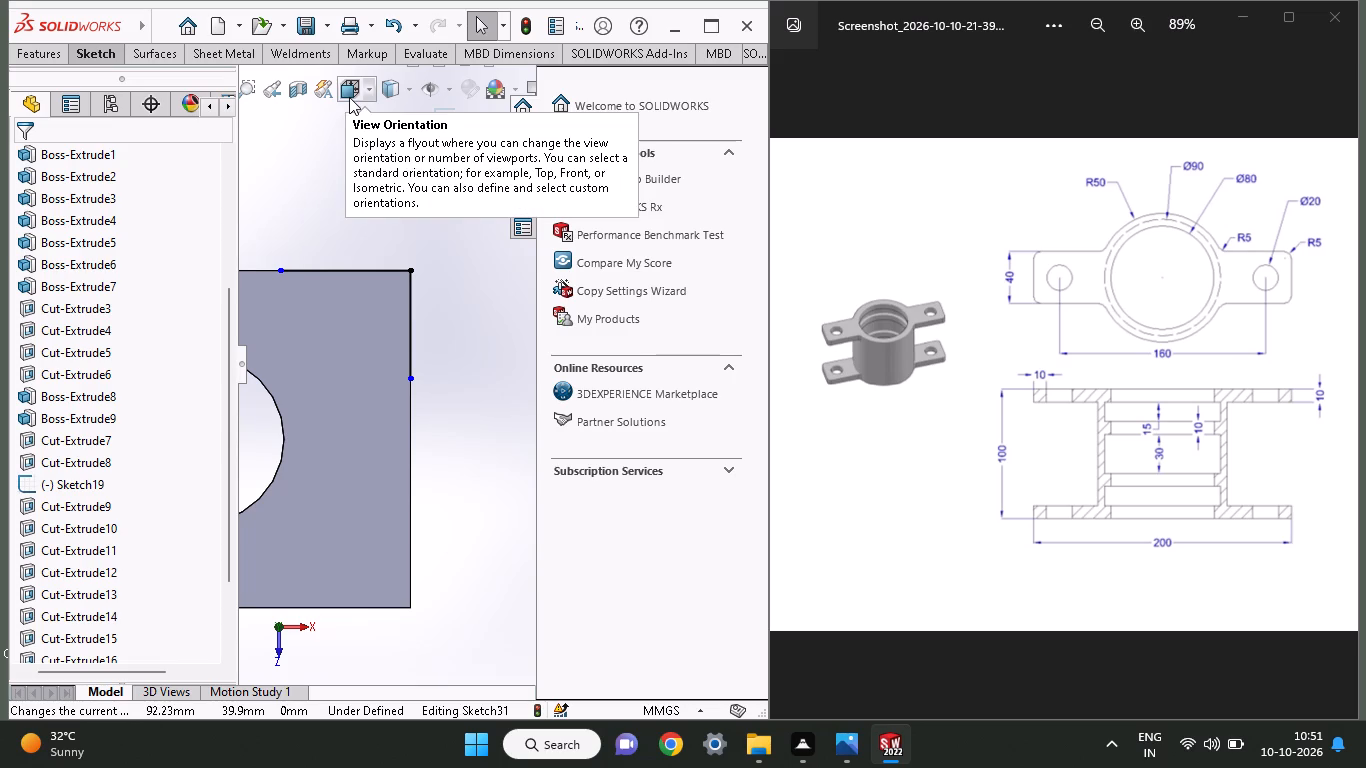
Add a 5 mm sketch fillet between the two lines at the arm's outer corner.
left_click(110, 45)
left_click(220, 100)
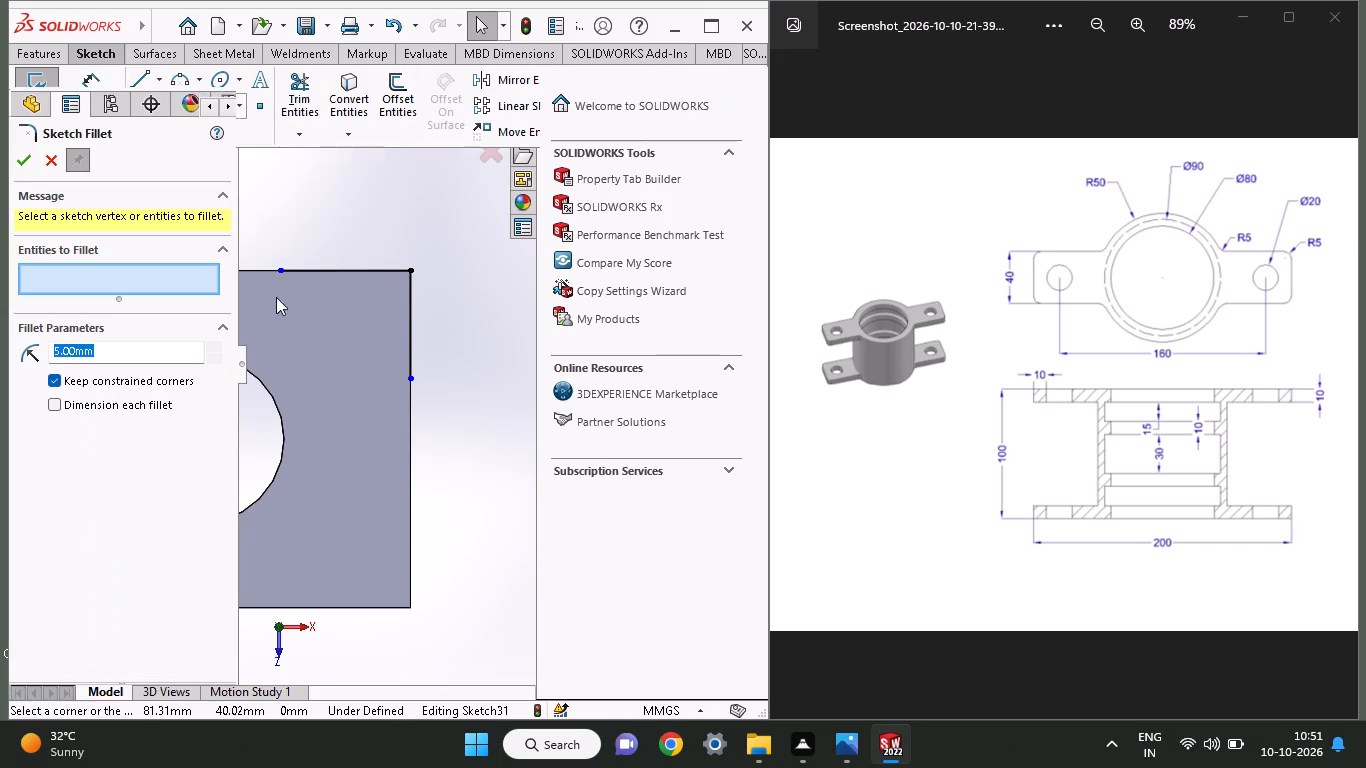
left_click(410, 302)
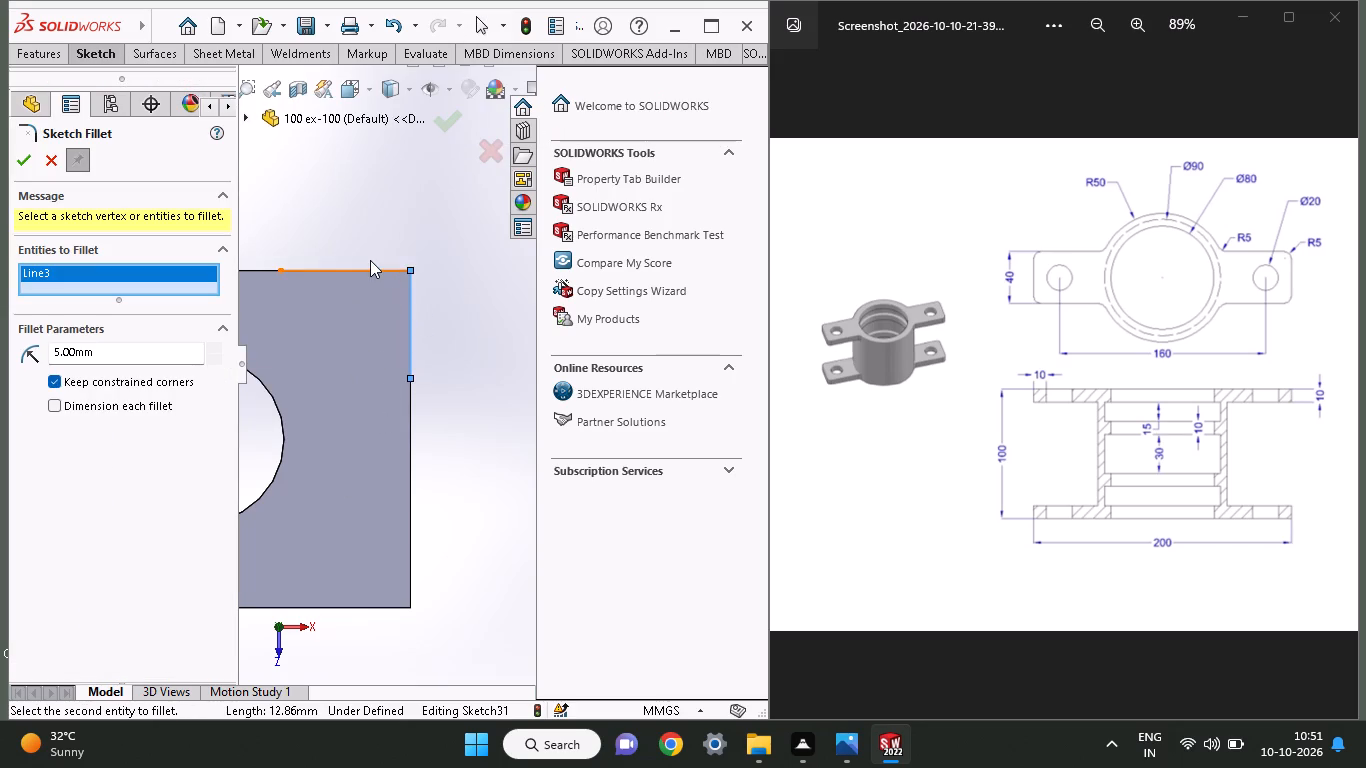
left_click(377, 277)
left_click(377, 276)
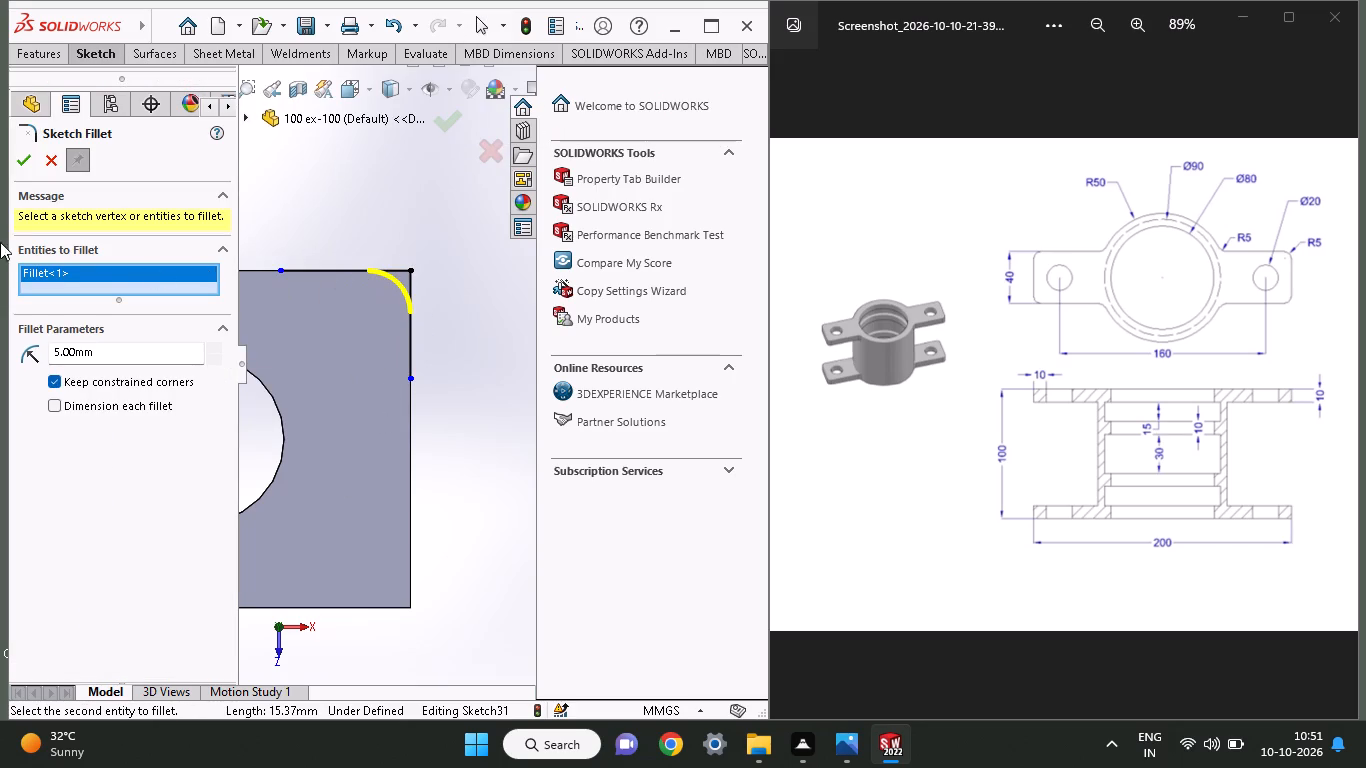
left_click(22, 158)
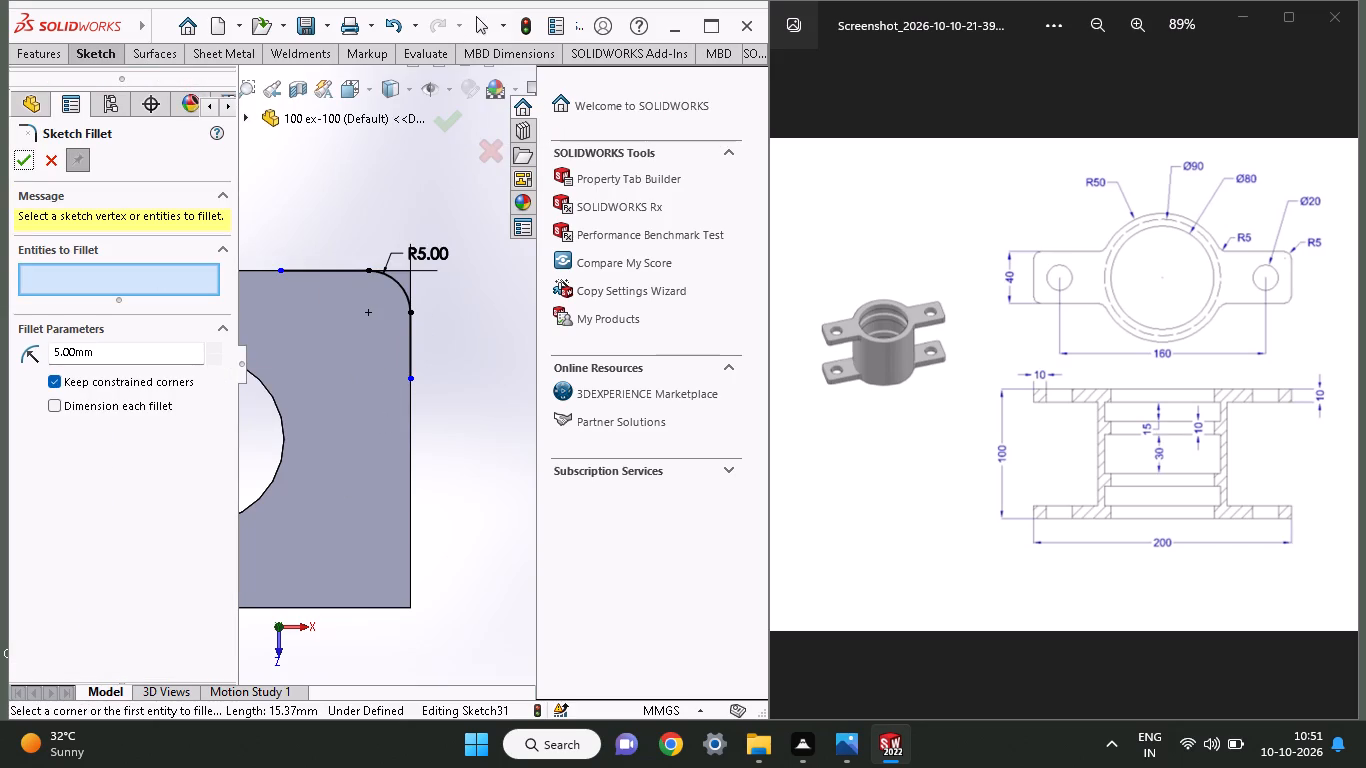
Sketch a vertical line about 11.2 mm long and a horizontal line from the fillet arc's ends, crossing at the original corner.
left_click(109, 53)
left_click(139, 85)
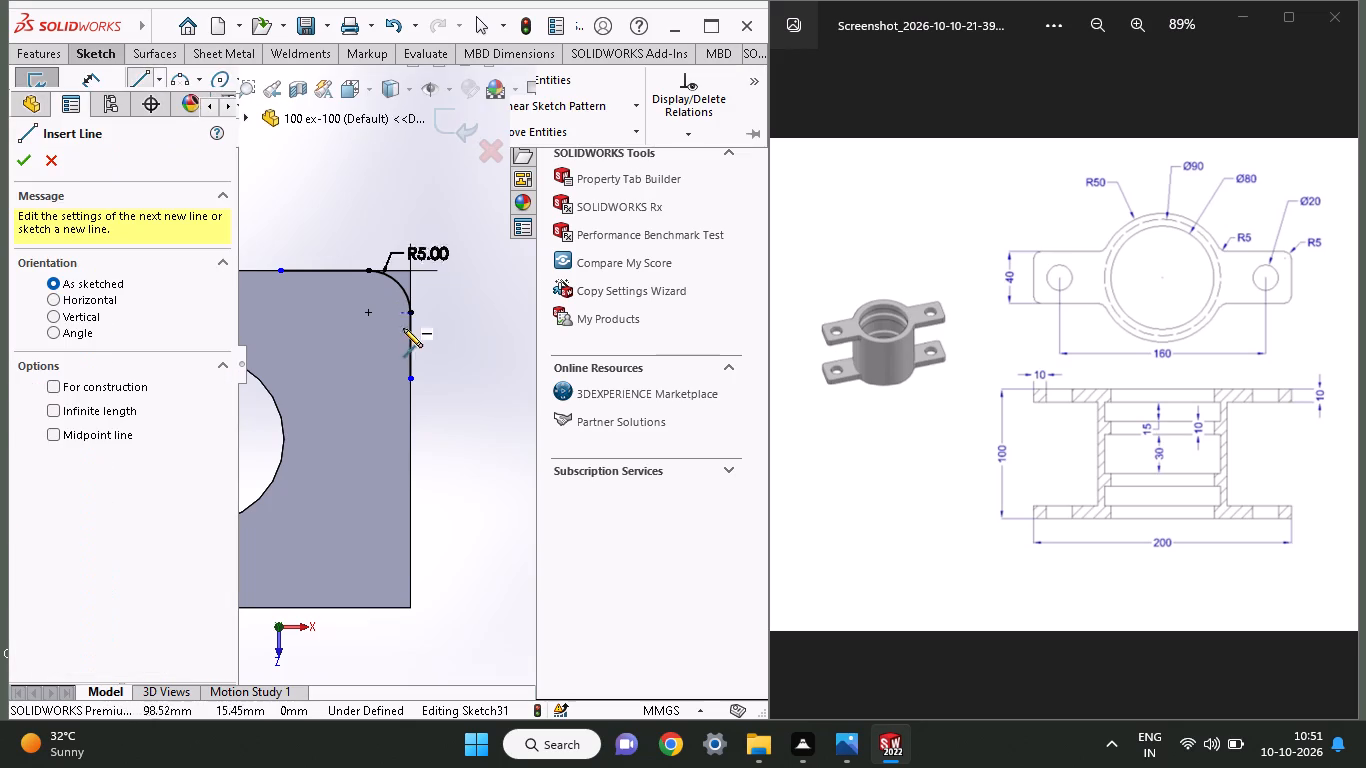
left_click(407, 311)
left_click(411, 218)
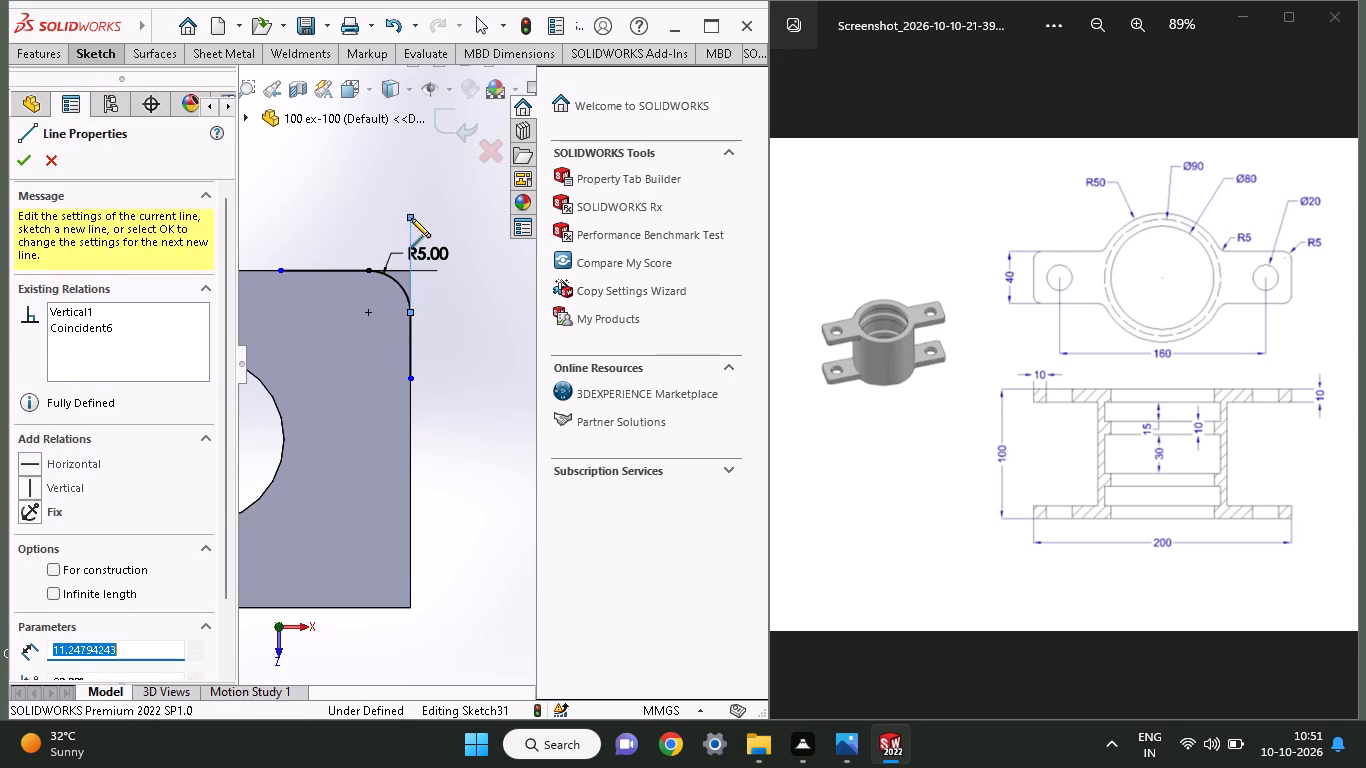
right_click(385, 167)
left_click(393, 190)
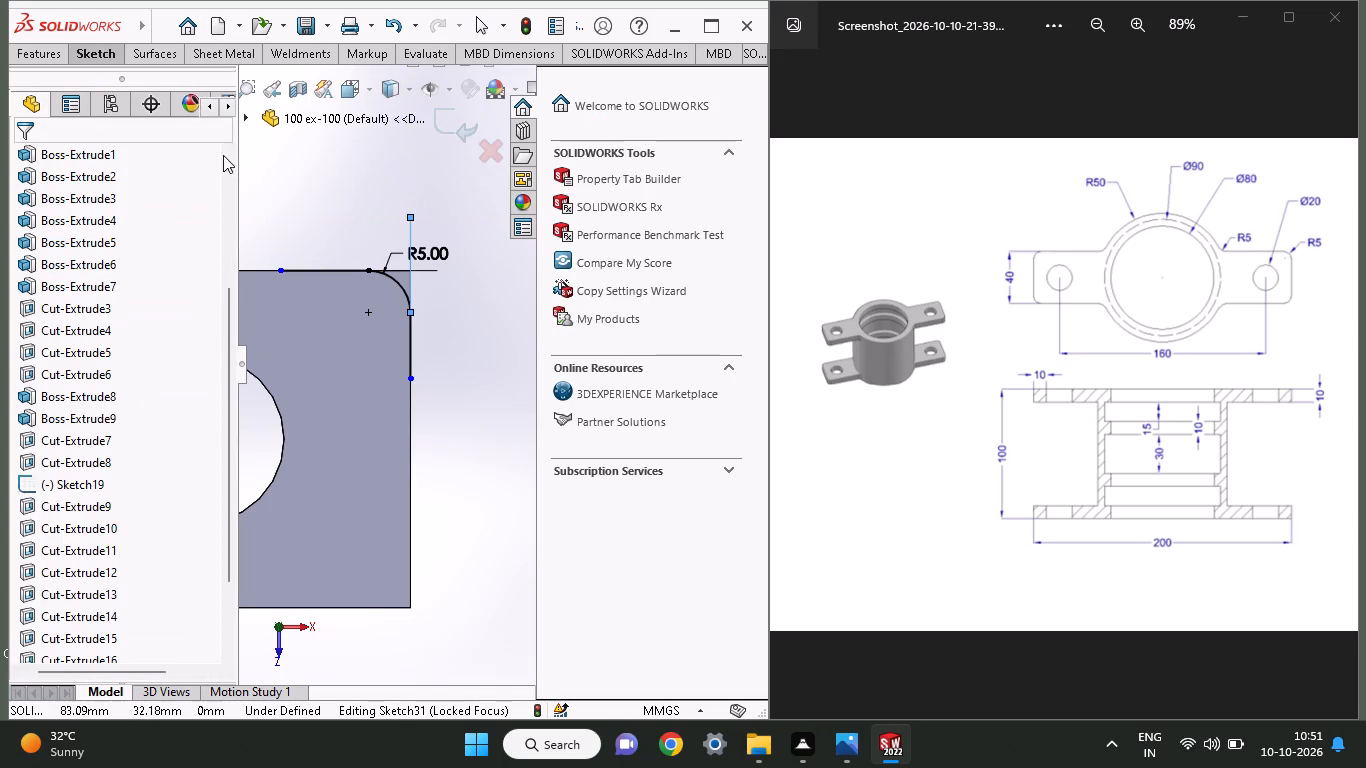
left_click(102, 58)
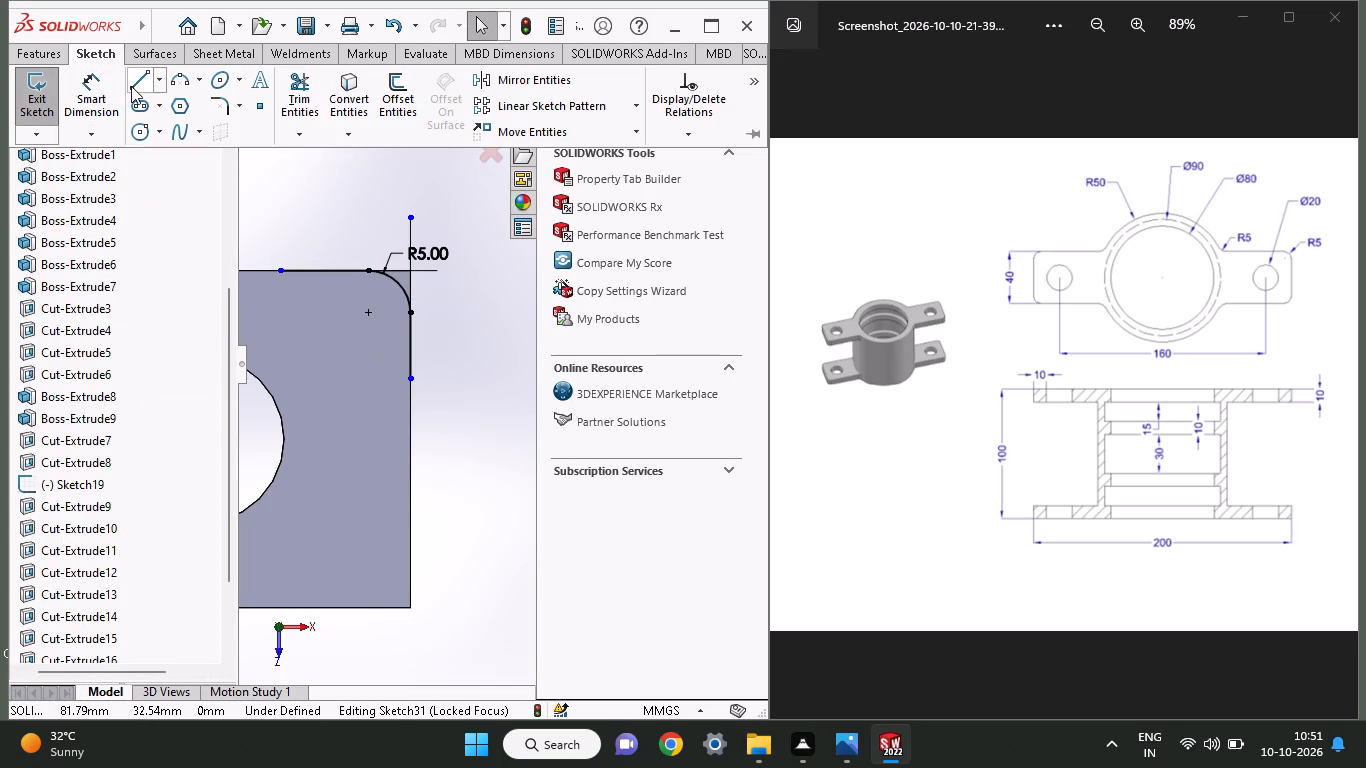
left_click(131, 86)
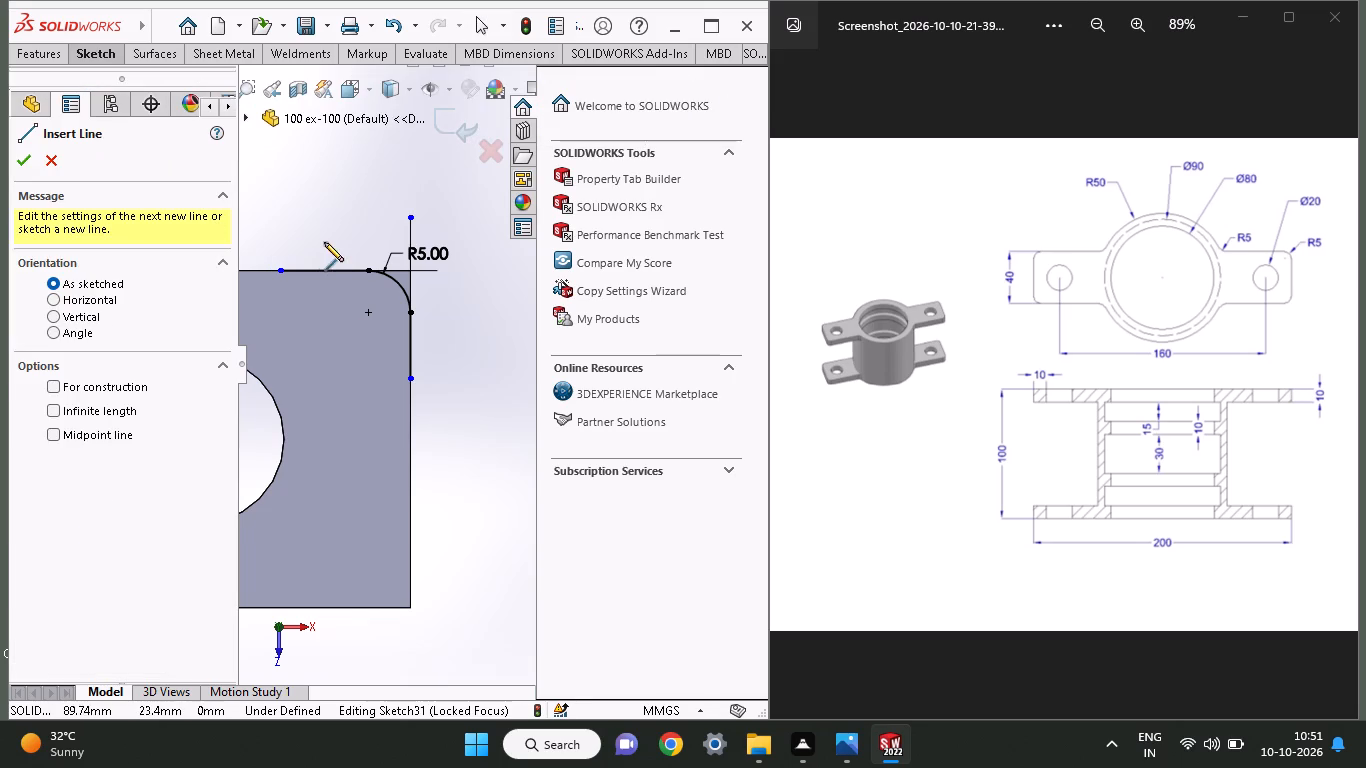
left_click(369, 272)
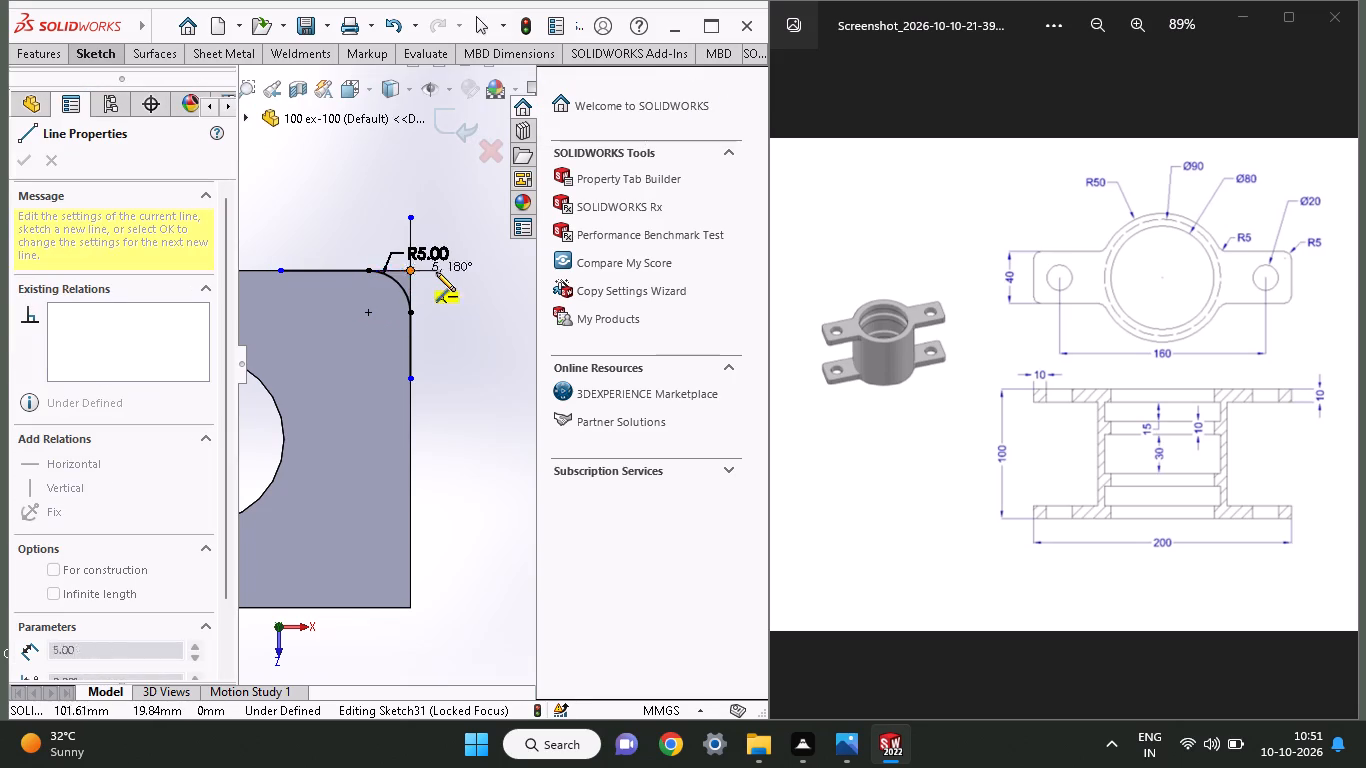
left_click(442, 272)
right_click(459, 244)
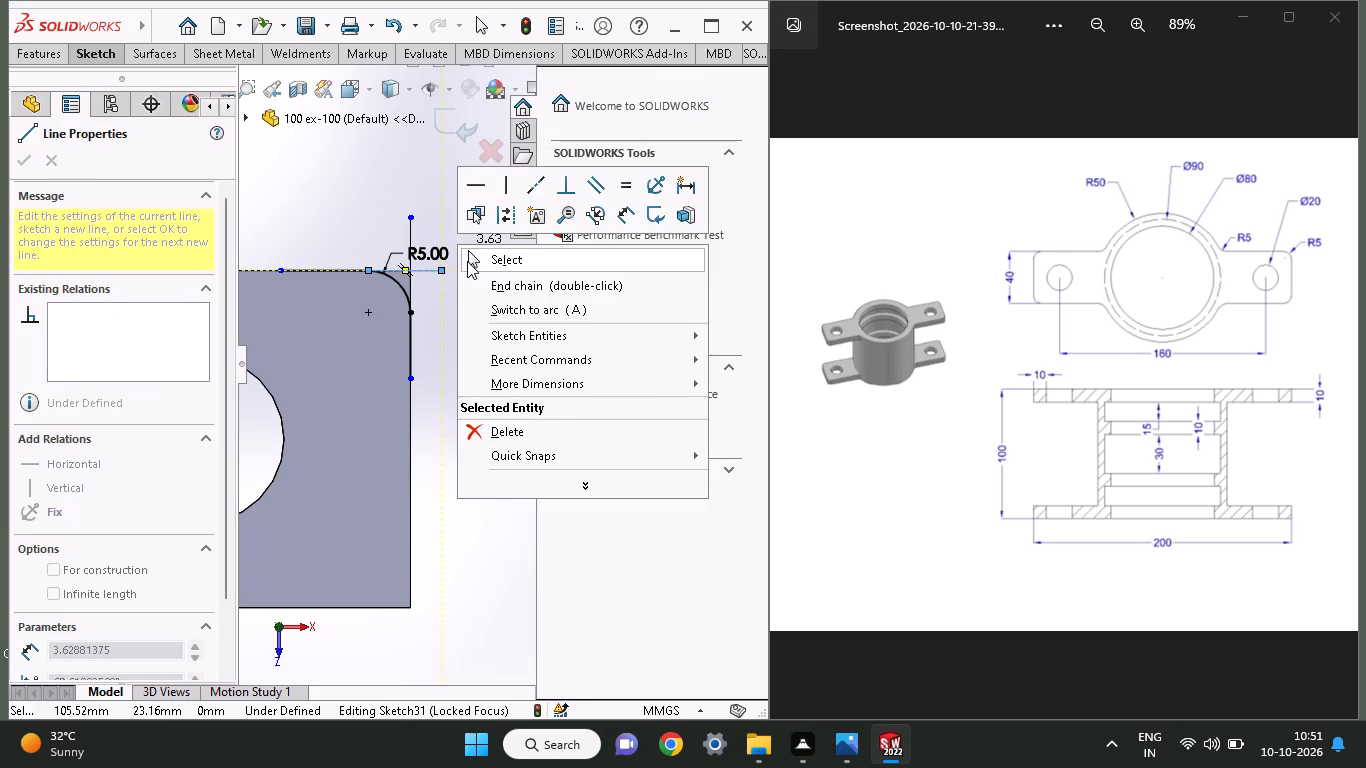
left_click(467, 261)
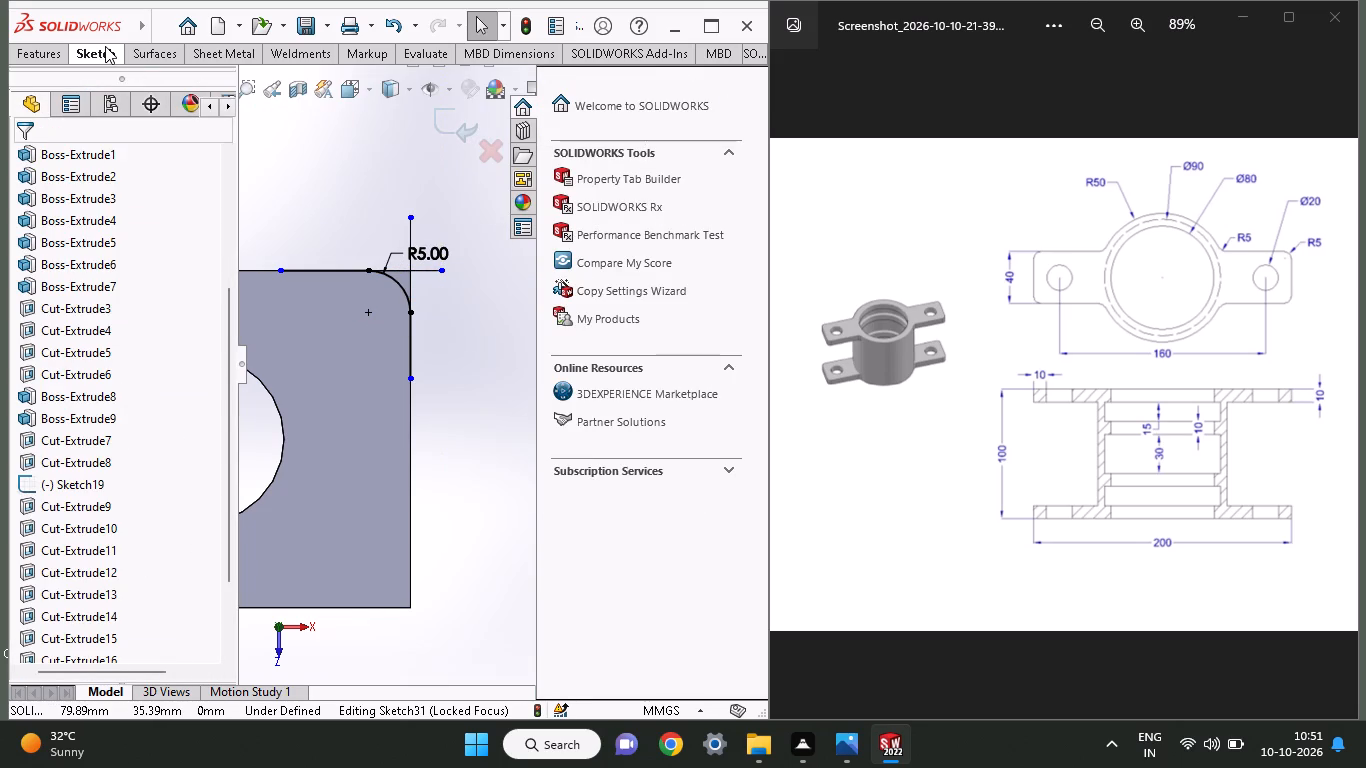
Power-trim the line portions outside the corner, keeping only the closed profile between the R5 arc and the original corner.
left_click(105, 46)
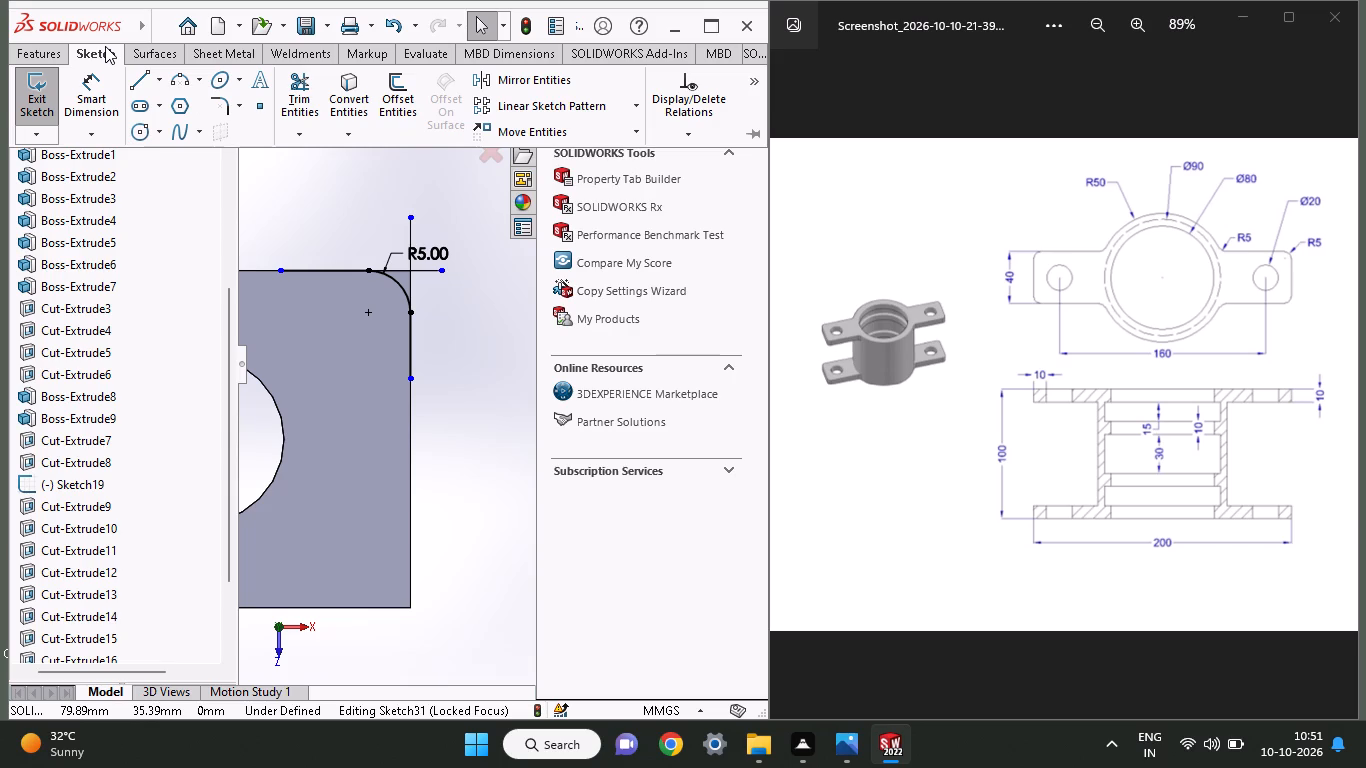
left_click(299, 70)
left_click_drag(374, 242, 346, 319)
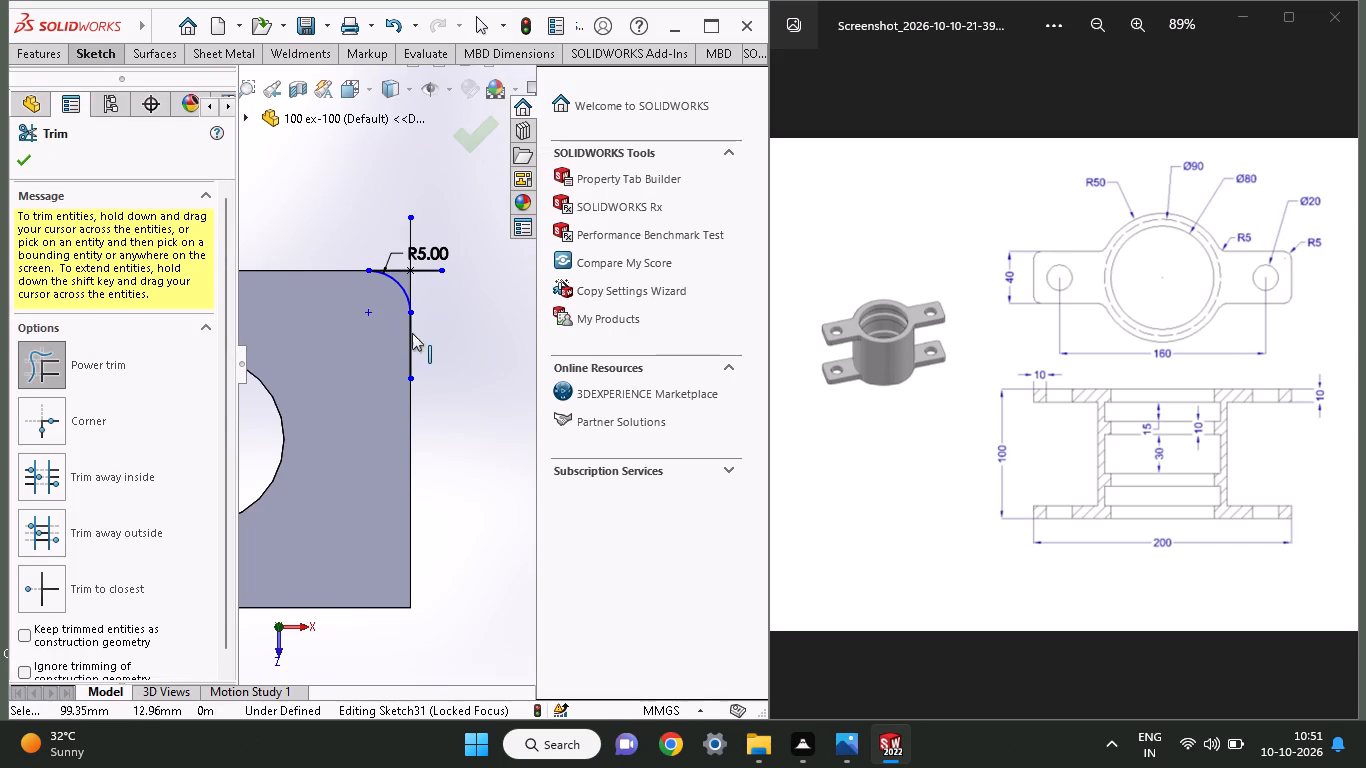
left_click_drag(451, 343, 360, 357)
left_click_drag(420, 293, 417, 206)
left_click_drag(433, 235, 373, 231)
Cut-extrude the corner profile in both directions, 41 mm in reversed Direction 1 and 65 mm in Direction 2.
left_click(22, 43)
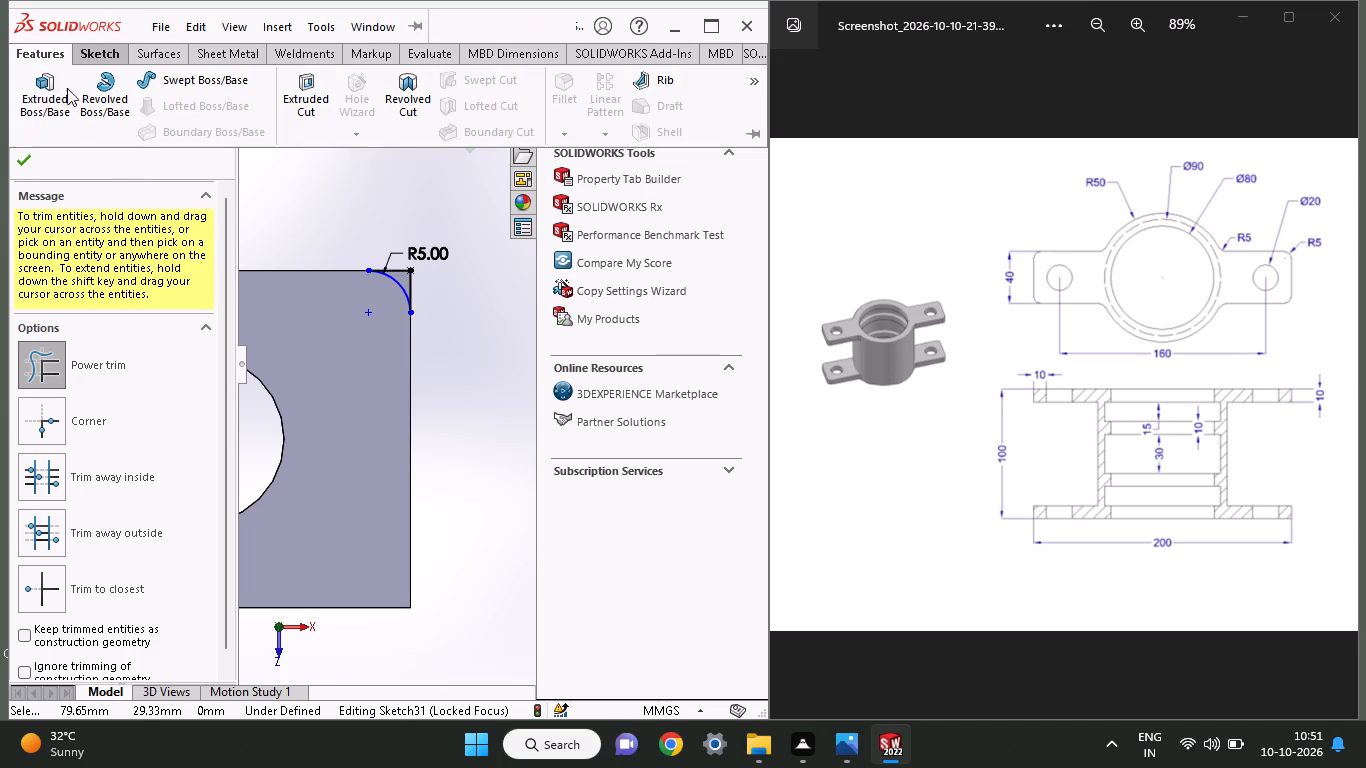
left_click(324, 93)
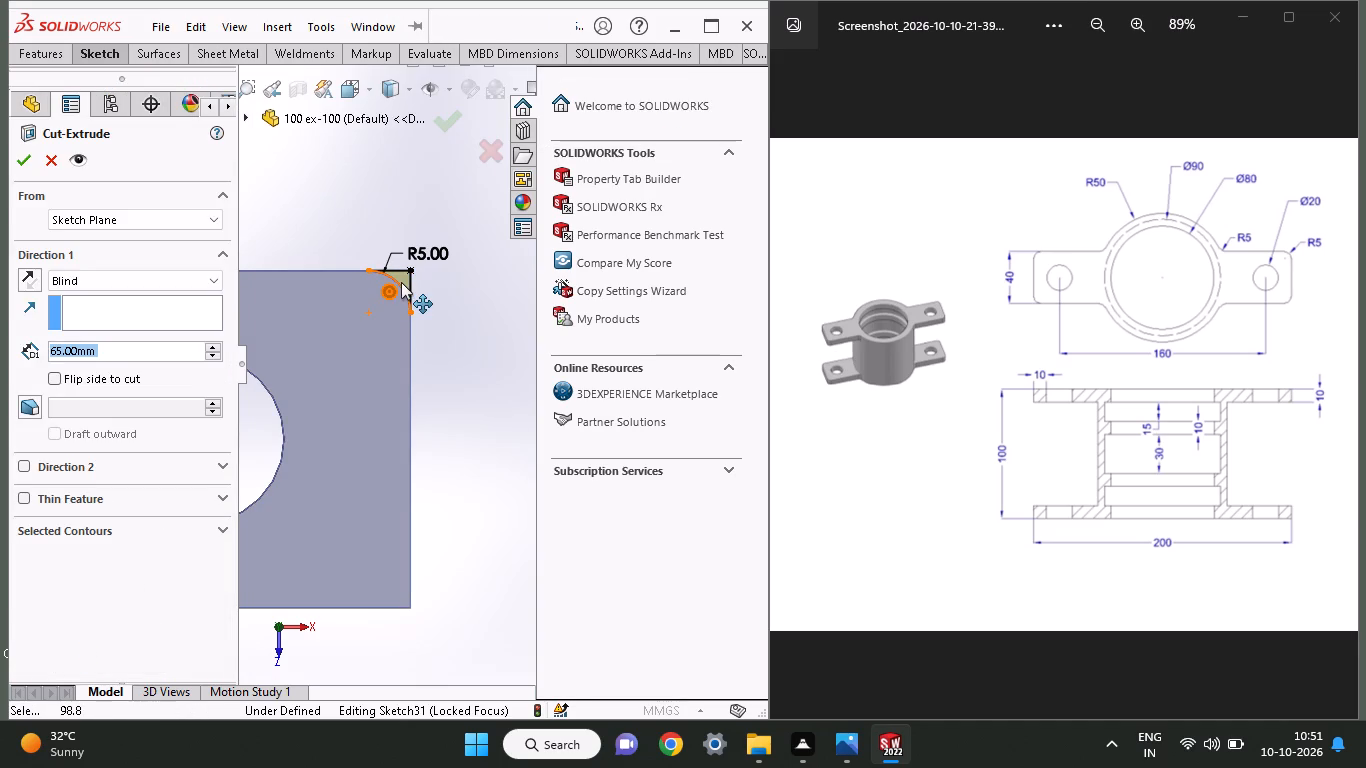
left_click(401, 282)
middle_click_drag(435, 358, 403, 349)
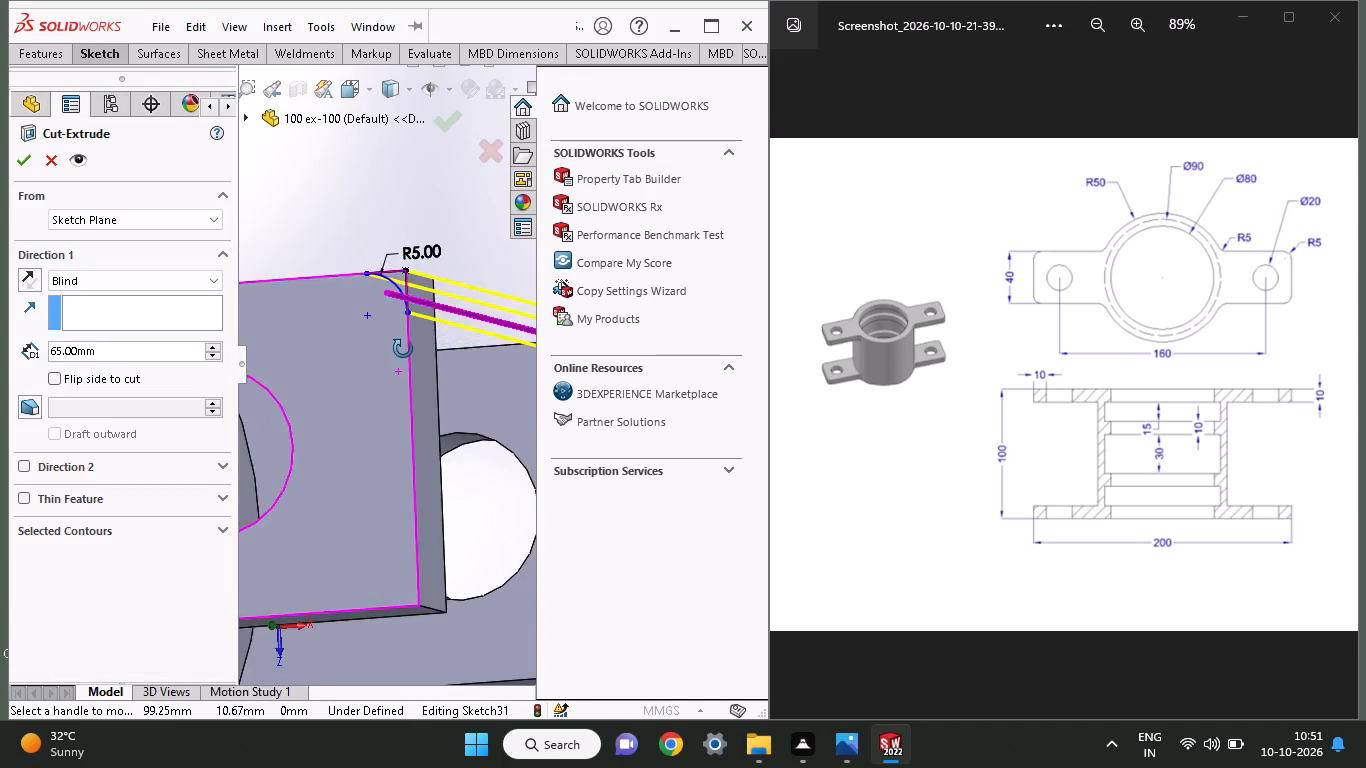
middle_click_drag(403, 349, 421, 364)
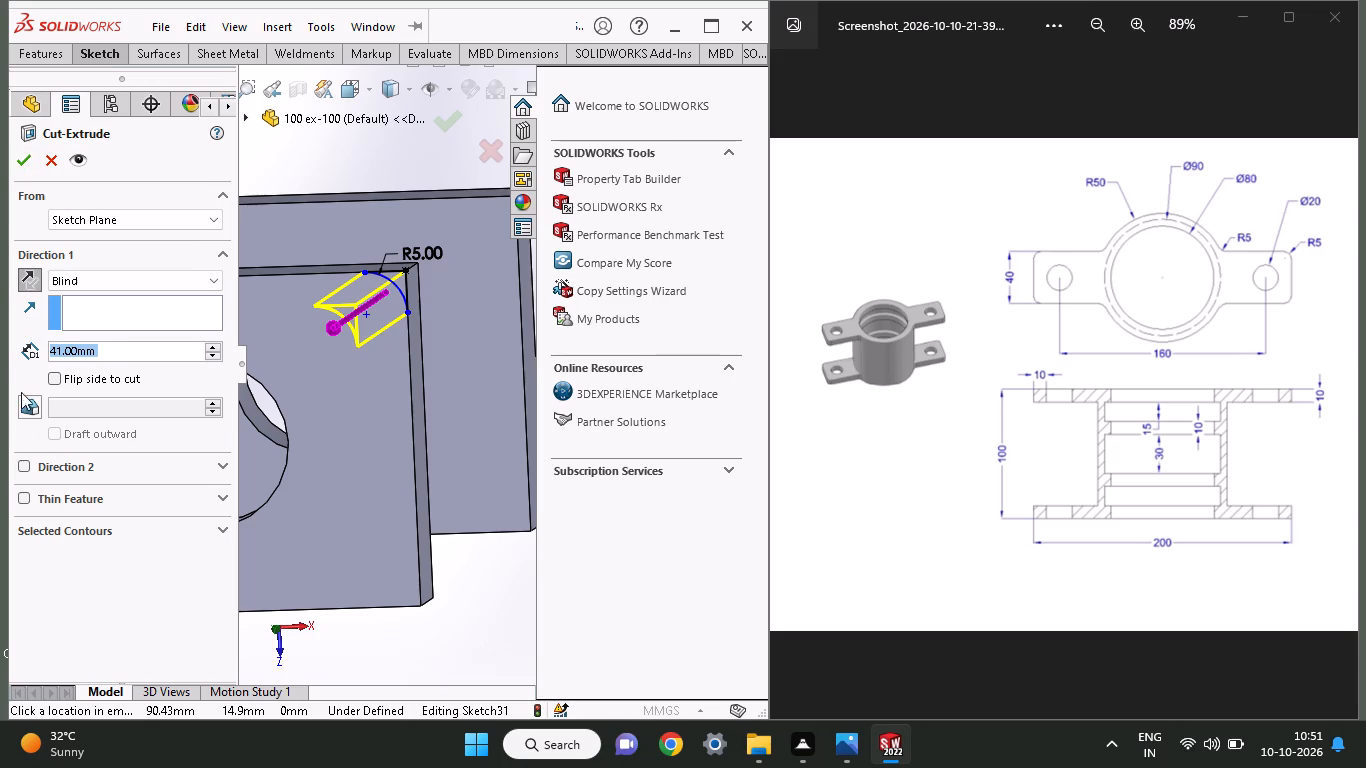
left_click(19, 462)
left_click(17, 156)
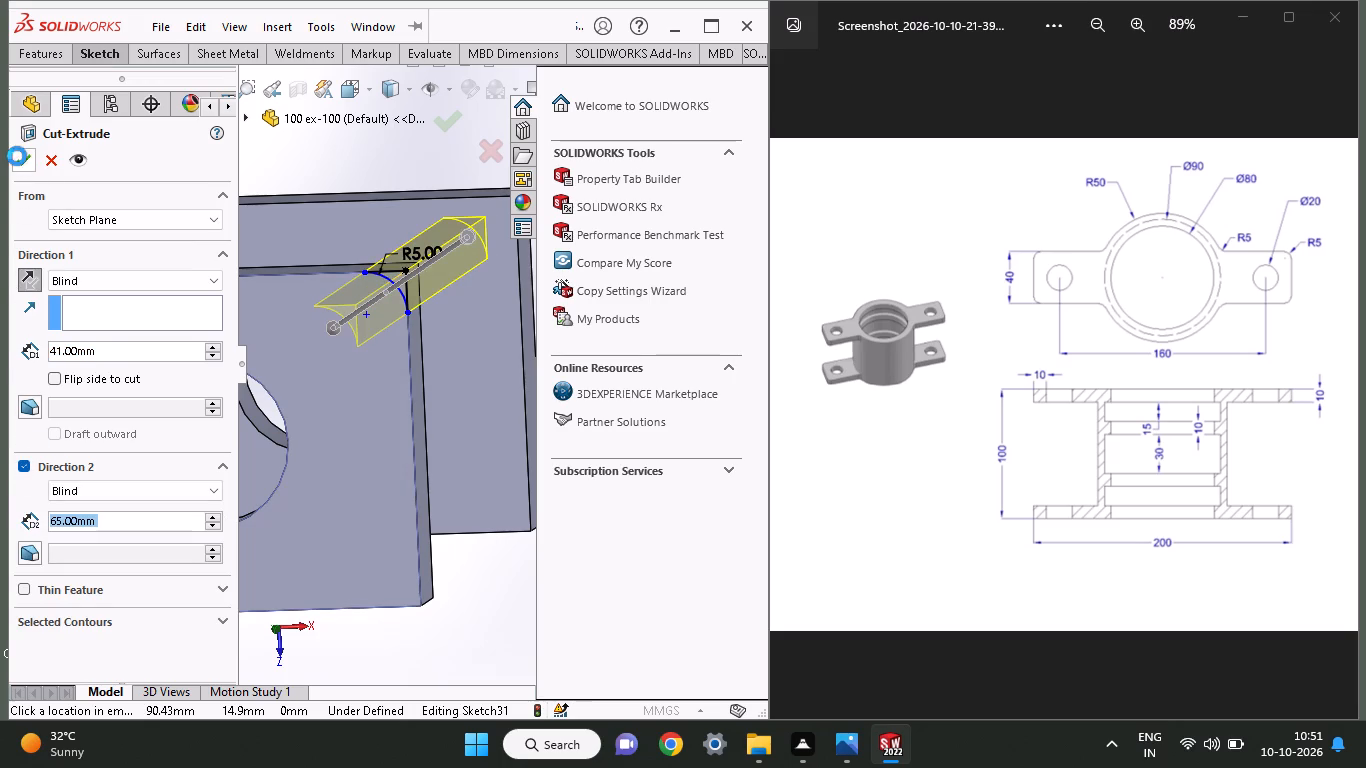
Open a new sketch on the same outer flat face of the end flange.
left_click(391, 586)
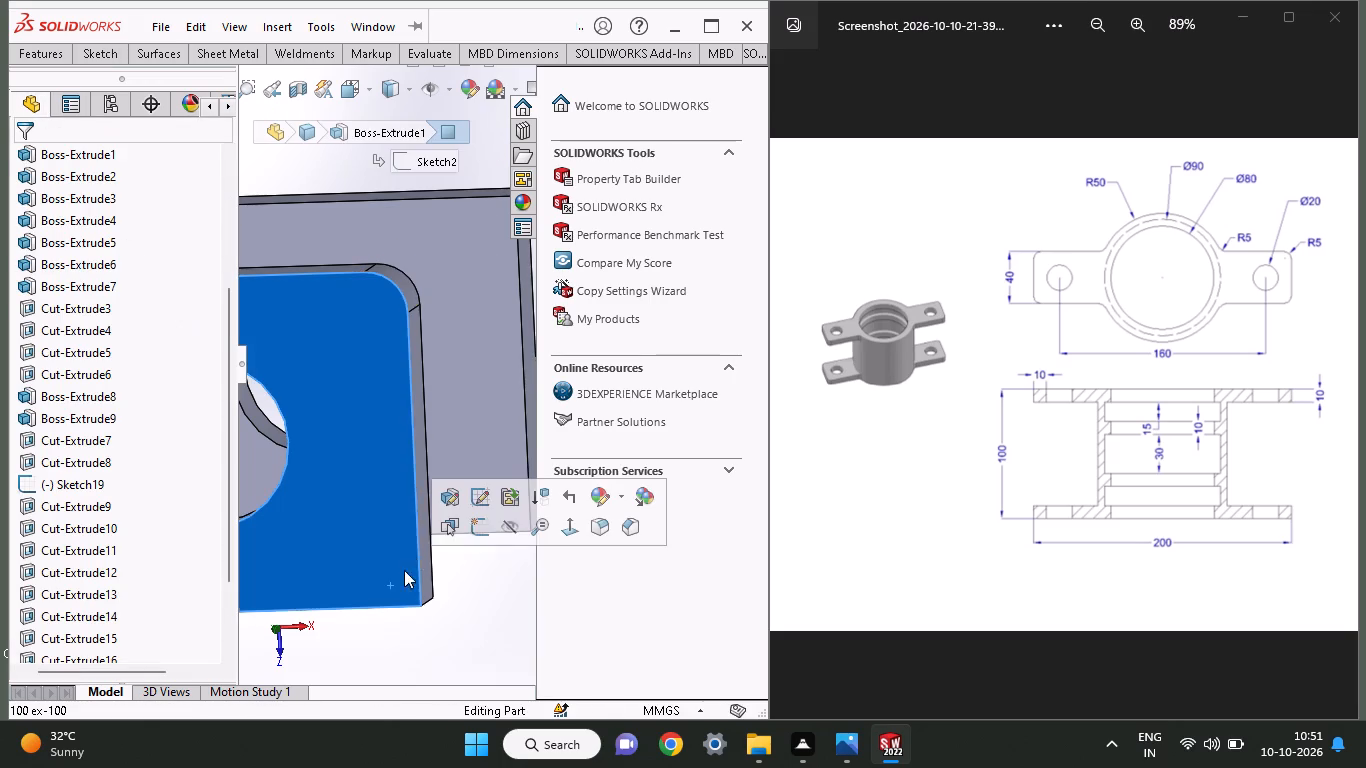
left_click(469, 525)
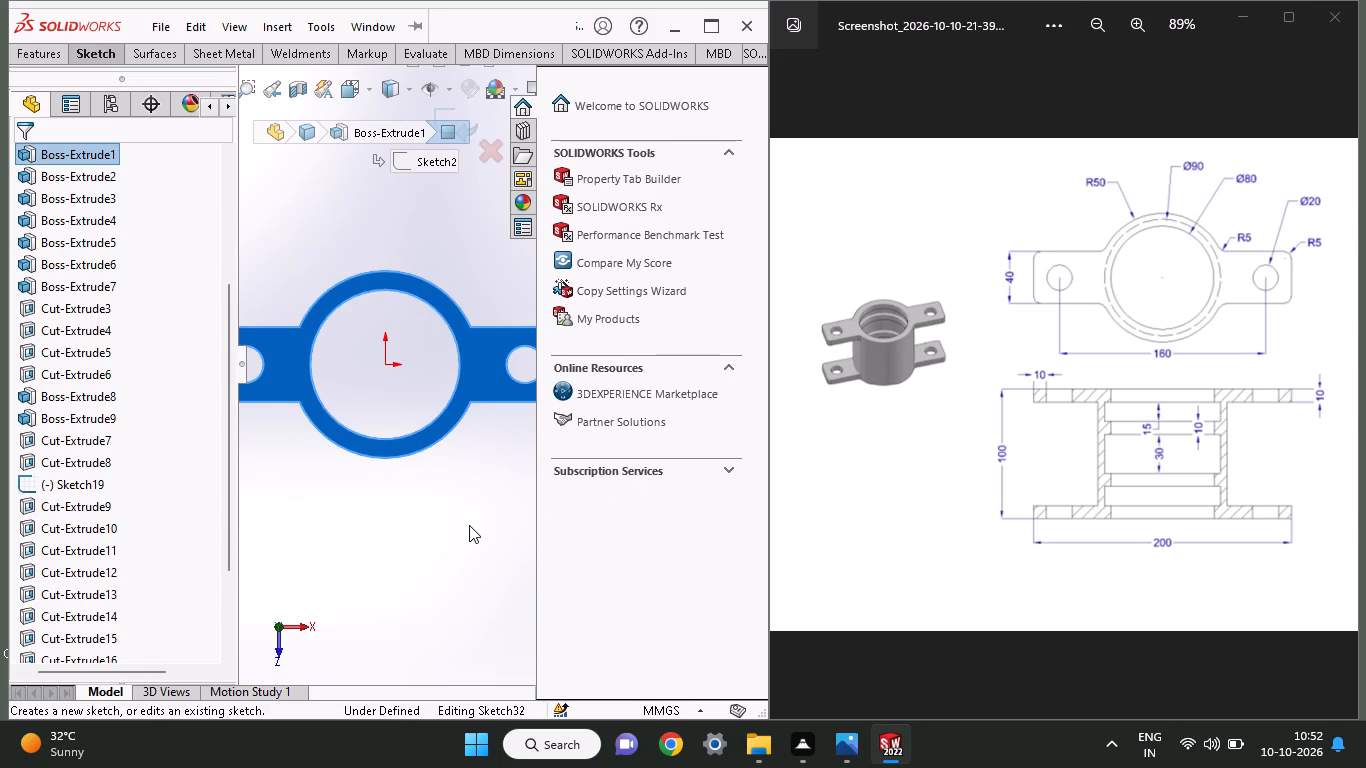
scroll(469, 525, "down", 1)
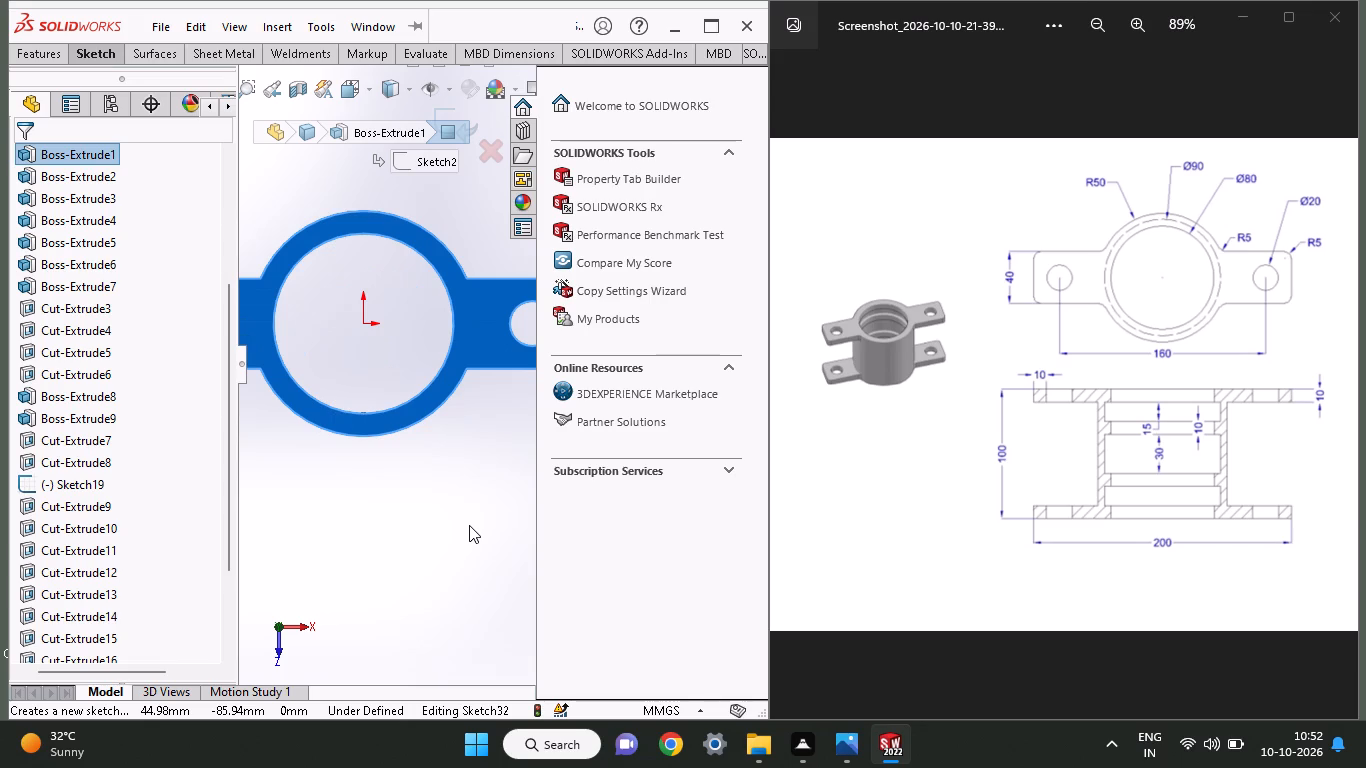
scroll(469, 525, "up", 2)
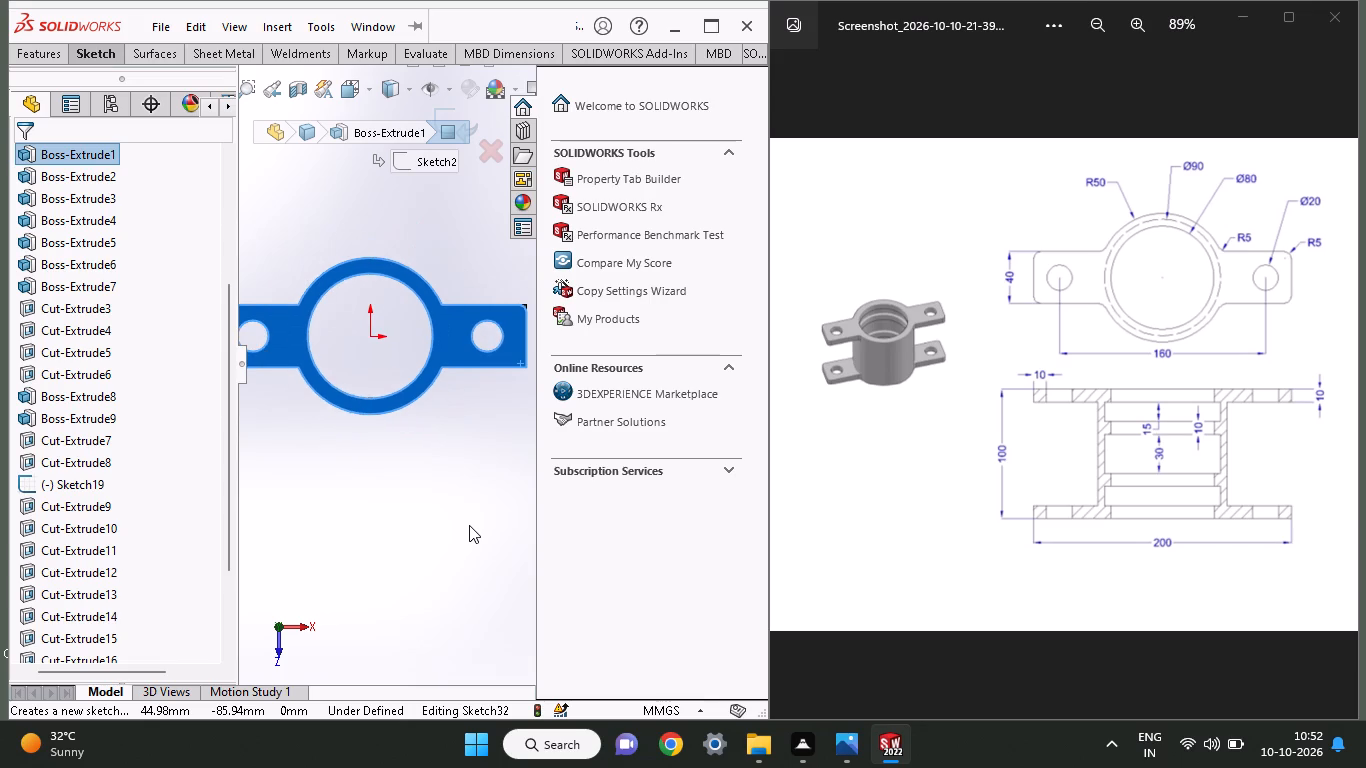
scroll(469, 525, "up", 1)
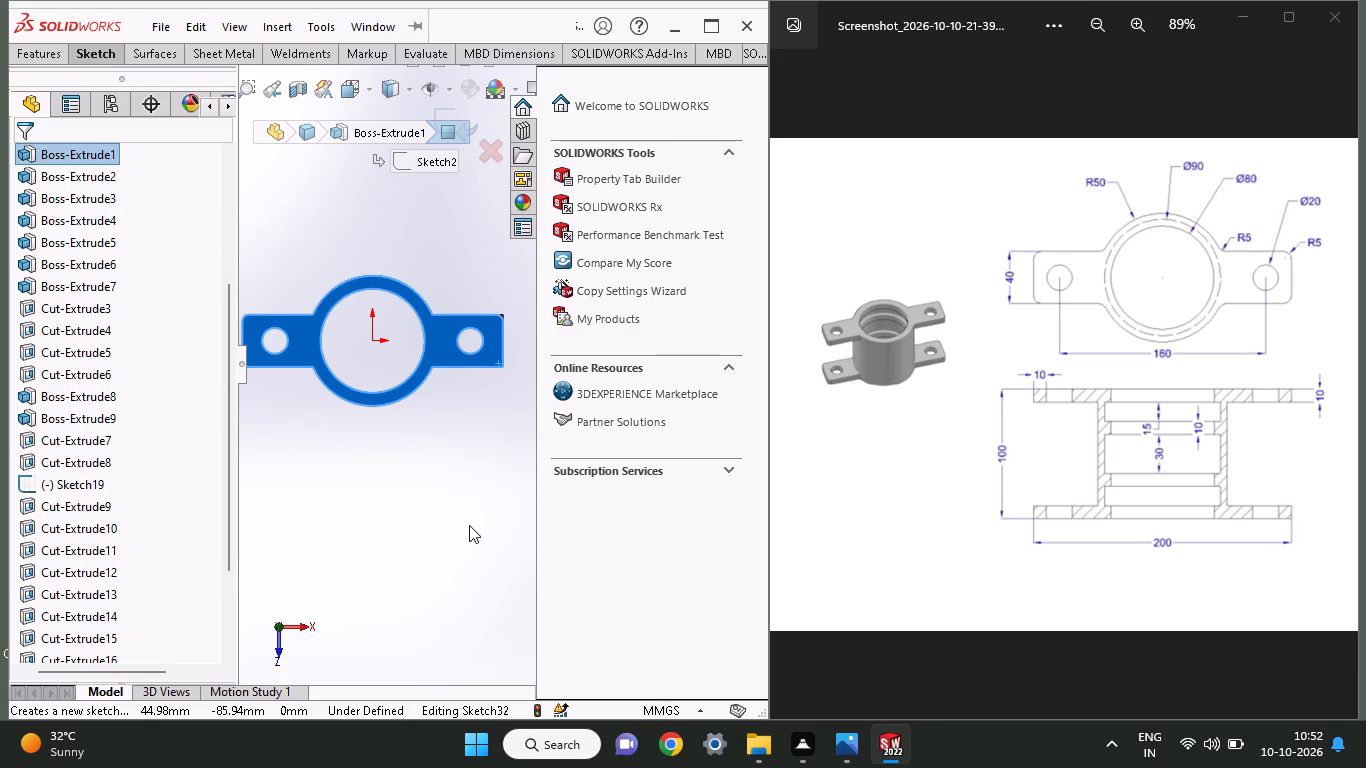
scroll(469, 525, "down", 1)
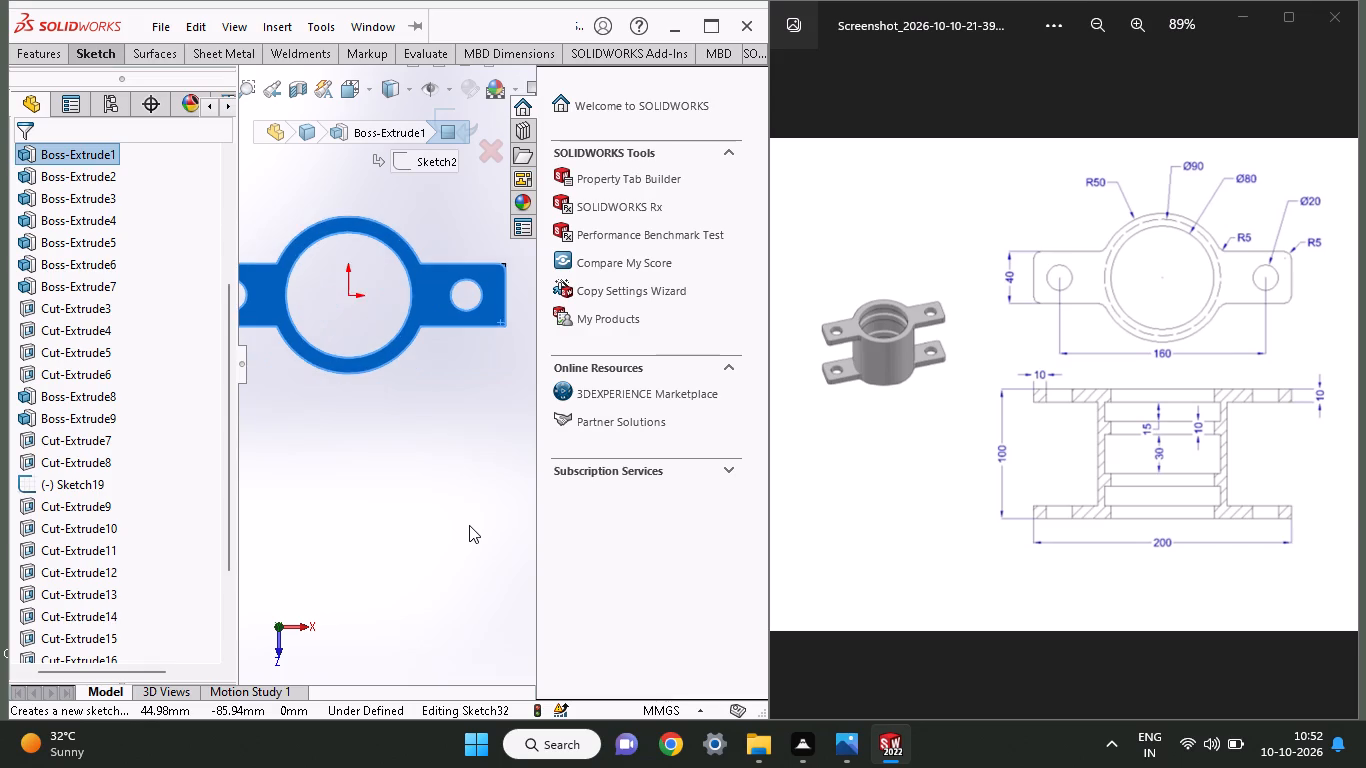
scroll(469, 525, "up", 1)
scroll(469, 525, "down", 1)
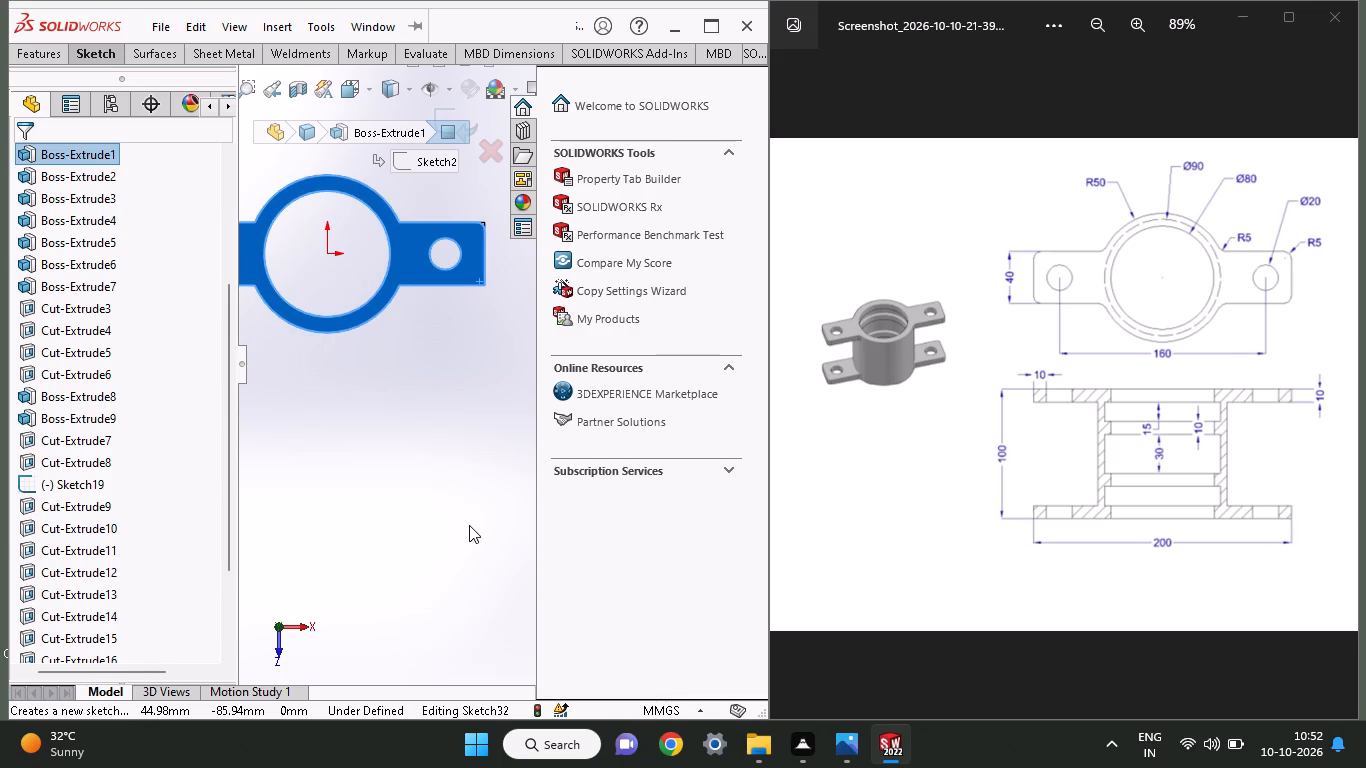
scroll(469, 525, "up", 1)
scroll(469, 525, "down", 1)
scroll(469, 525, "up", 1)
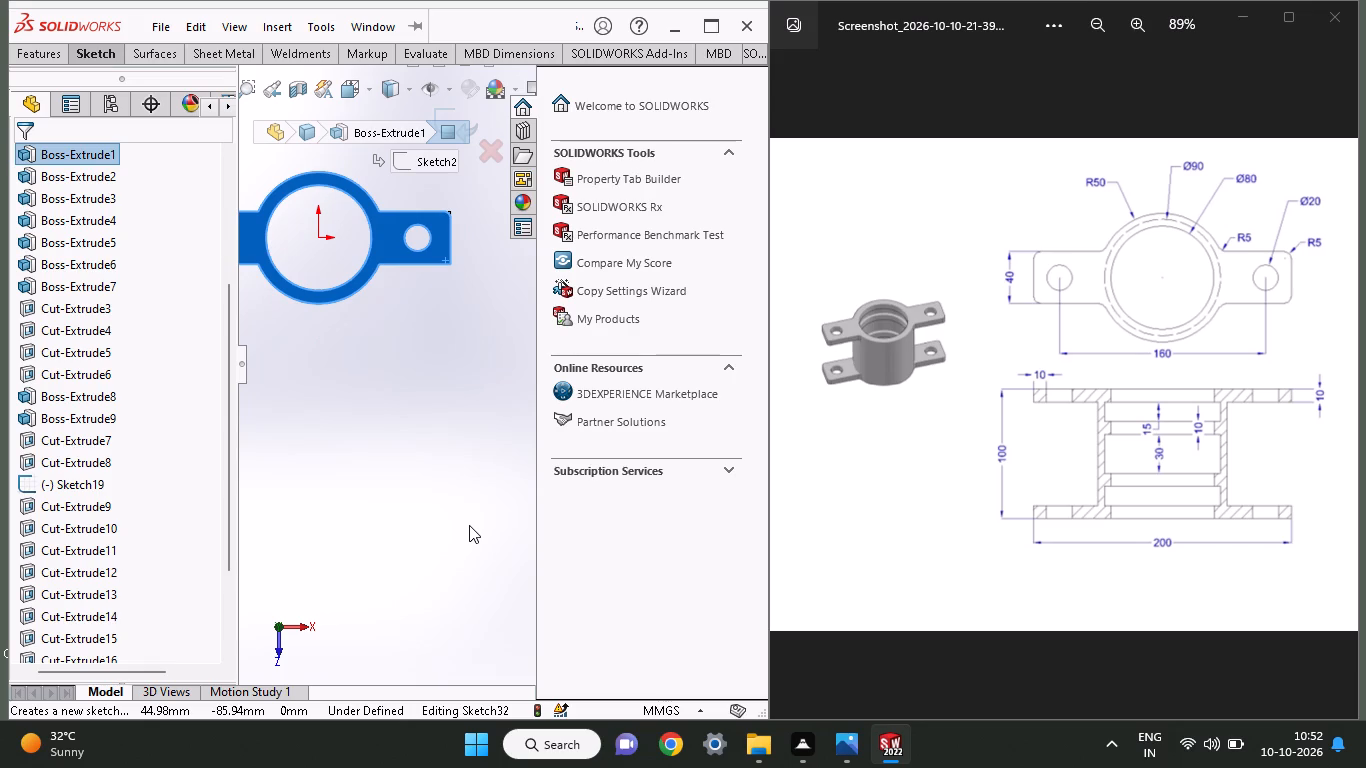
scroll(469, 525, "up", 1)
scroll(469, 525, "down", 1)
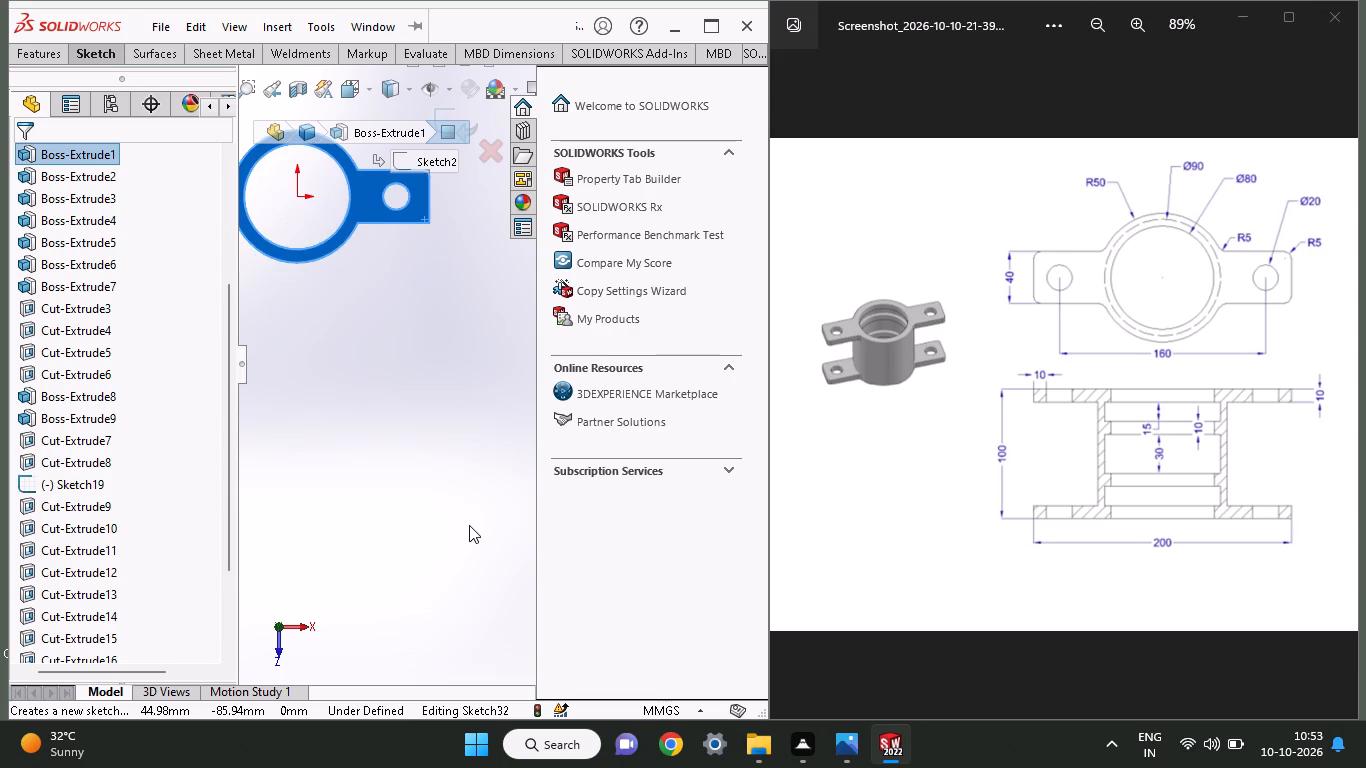
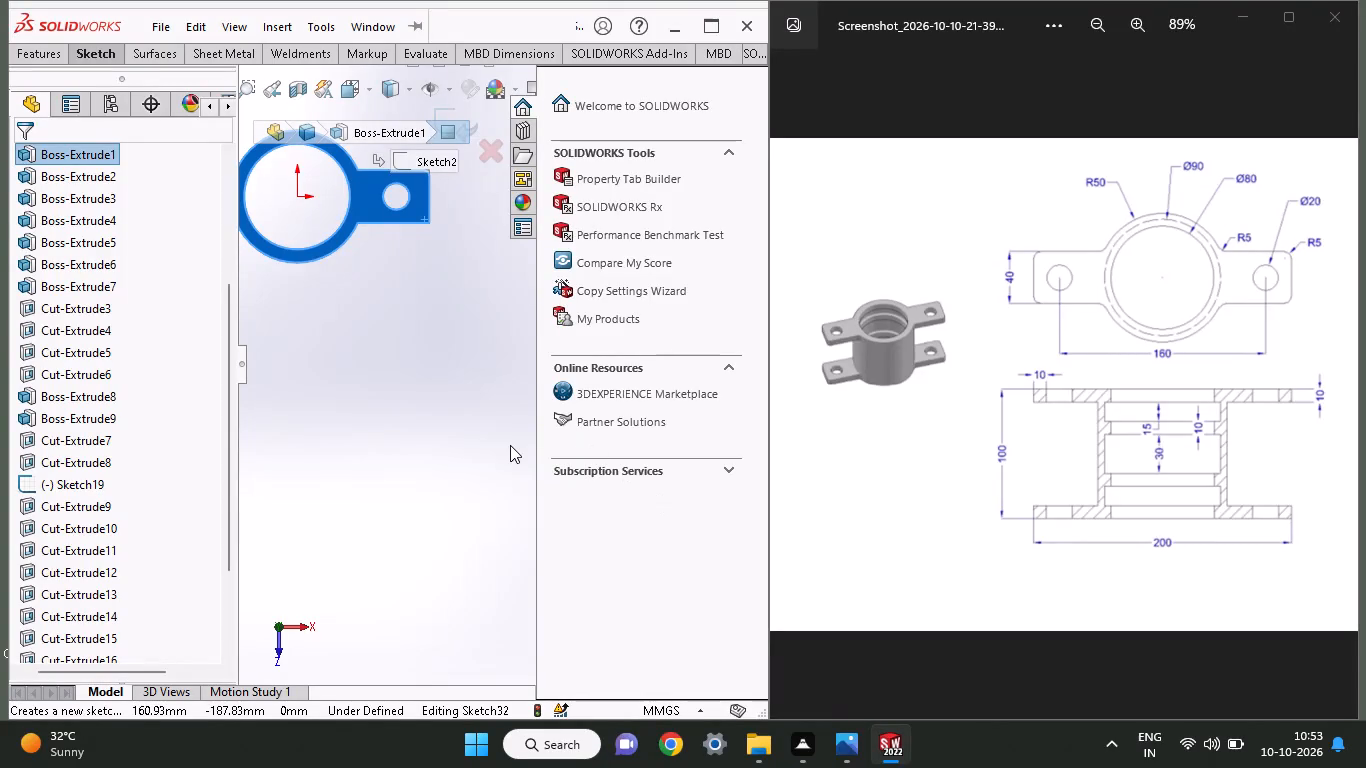
Examine the remaining square corner at the end of the arm, opposite the corner already rounded.
scroll(410, 302, "up", 1, "ctrl")
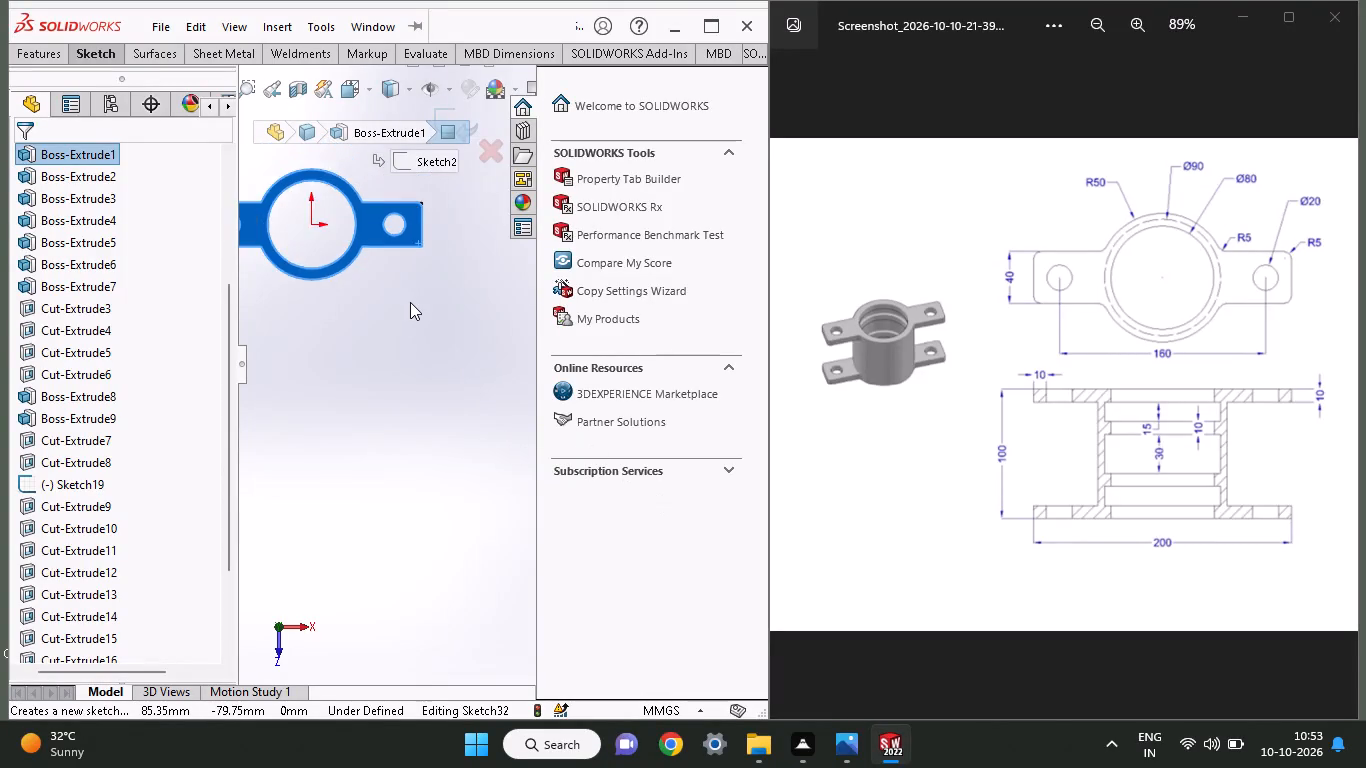
scroll(410, 302, "up", 1, "ctrl")
scroll(410, 302, "down", 6, "ctrl")
scroll(393, 221, "up", 3, "ctrl")
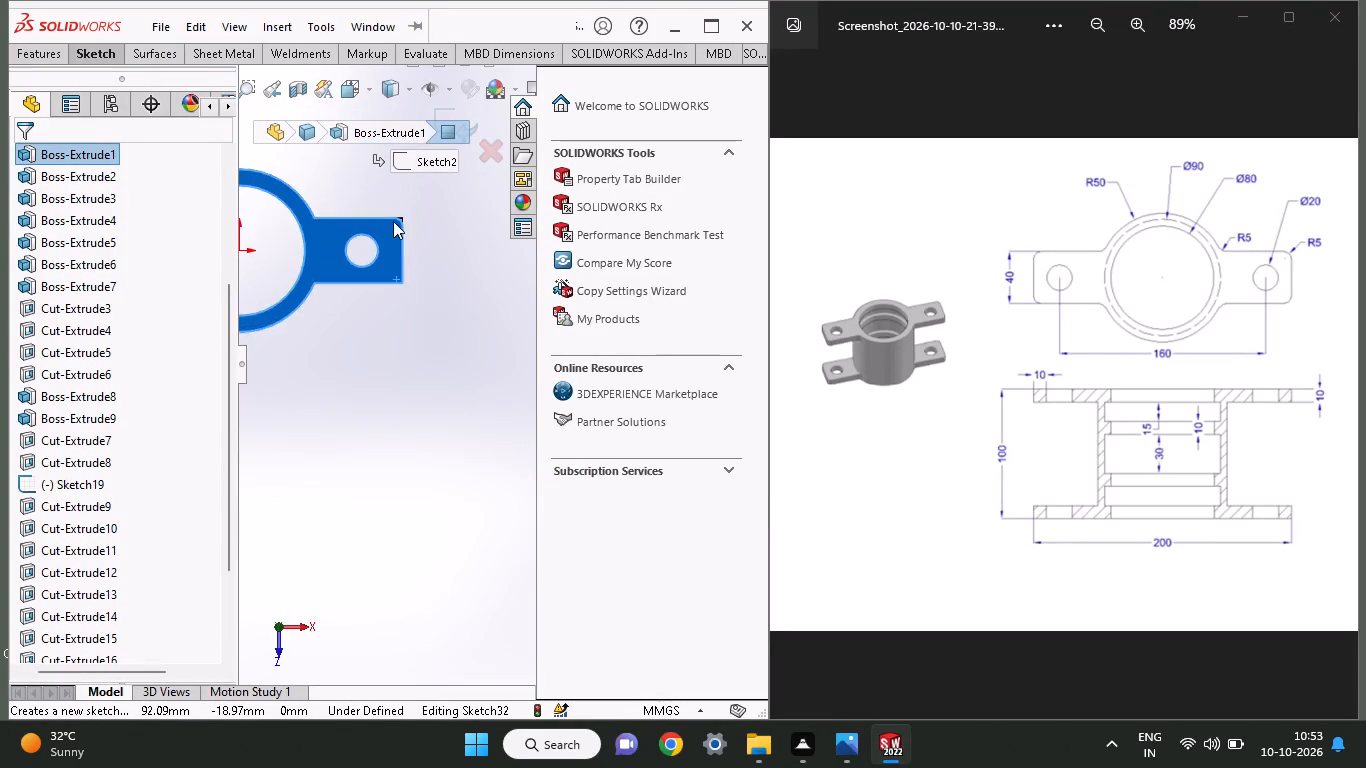
scroll(393, 221, "down", 8, "ctrl")
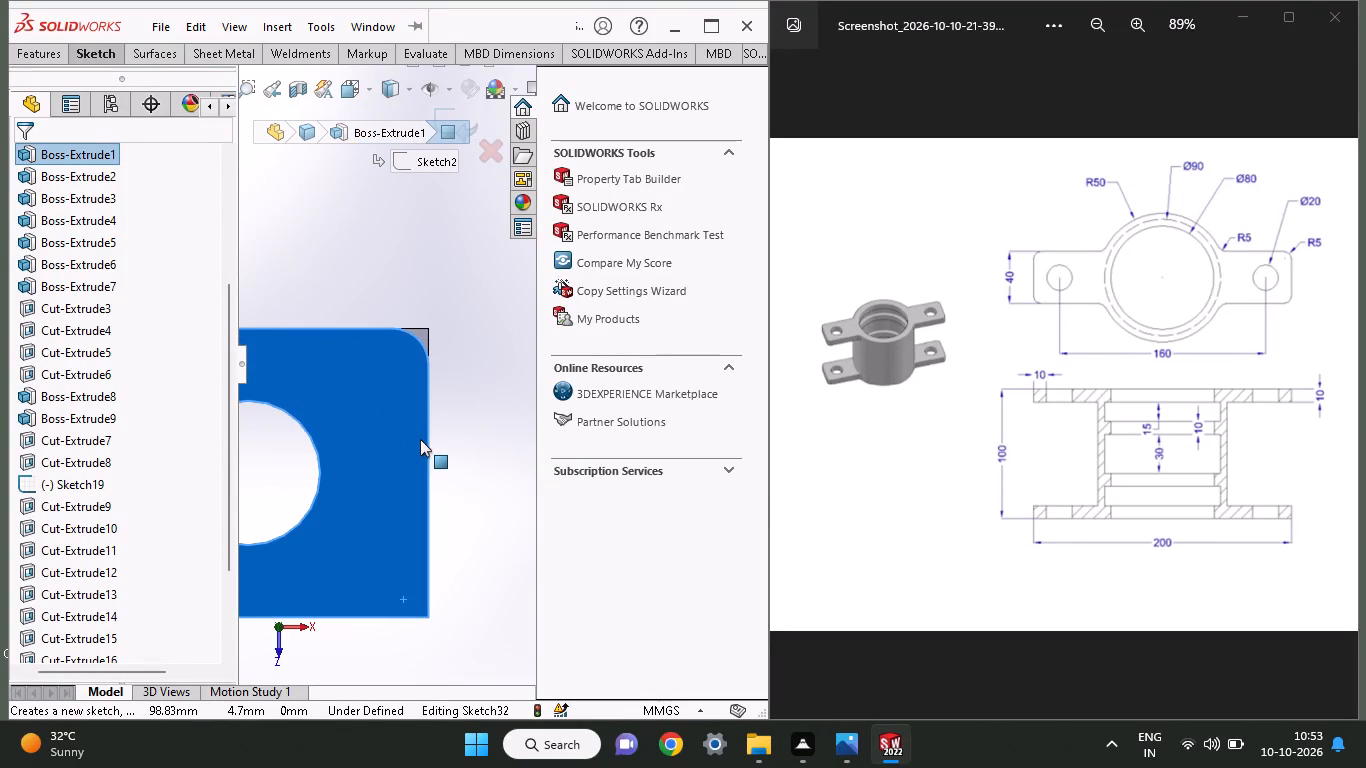
scroll(420, 439, "up", 4, "ctrl")
scroll(420, 439, "down", 4, "ctrl")
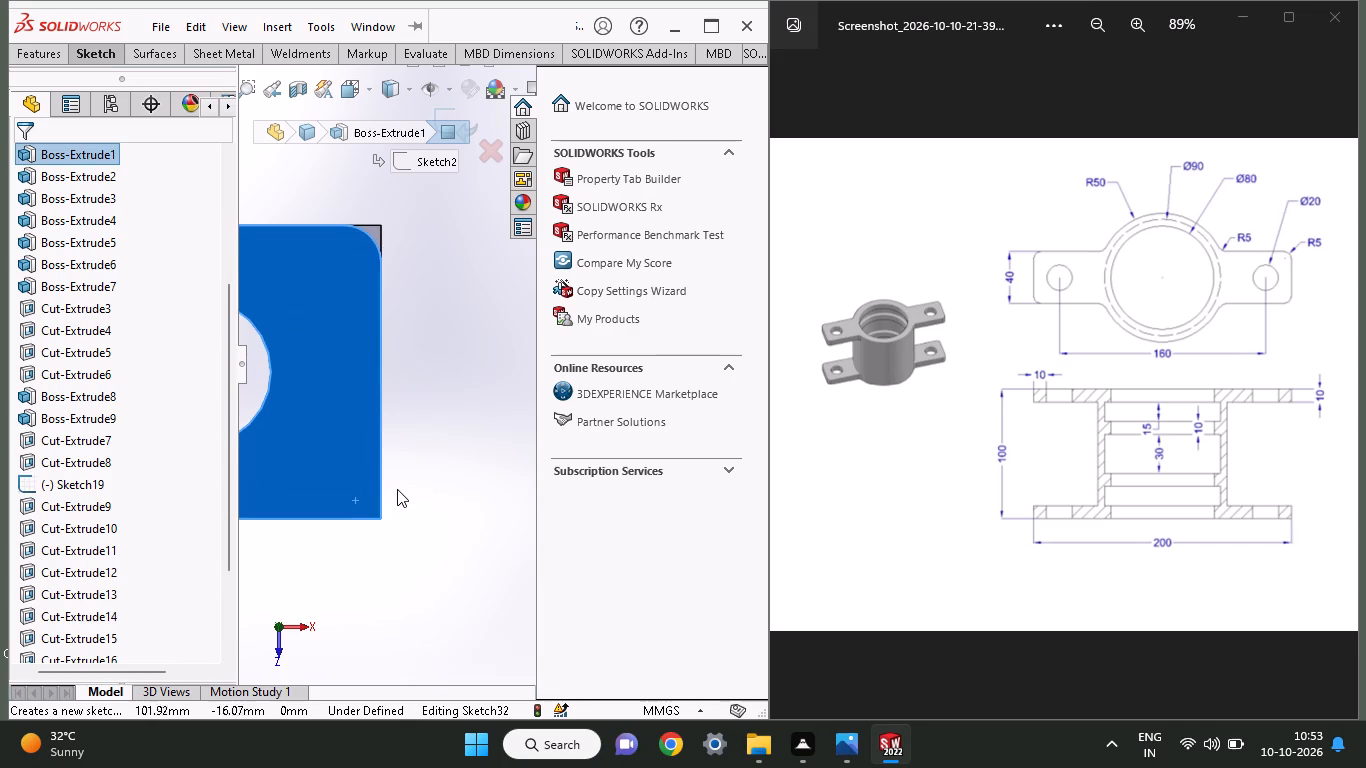
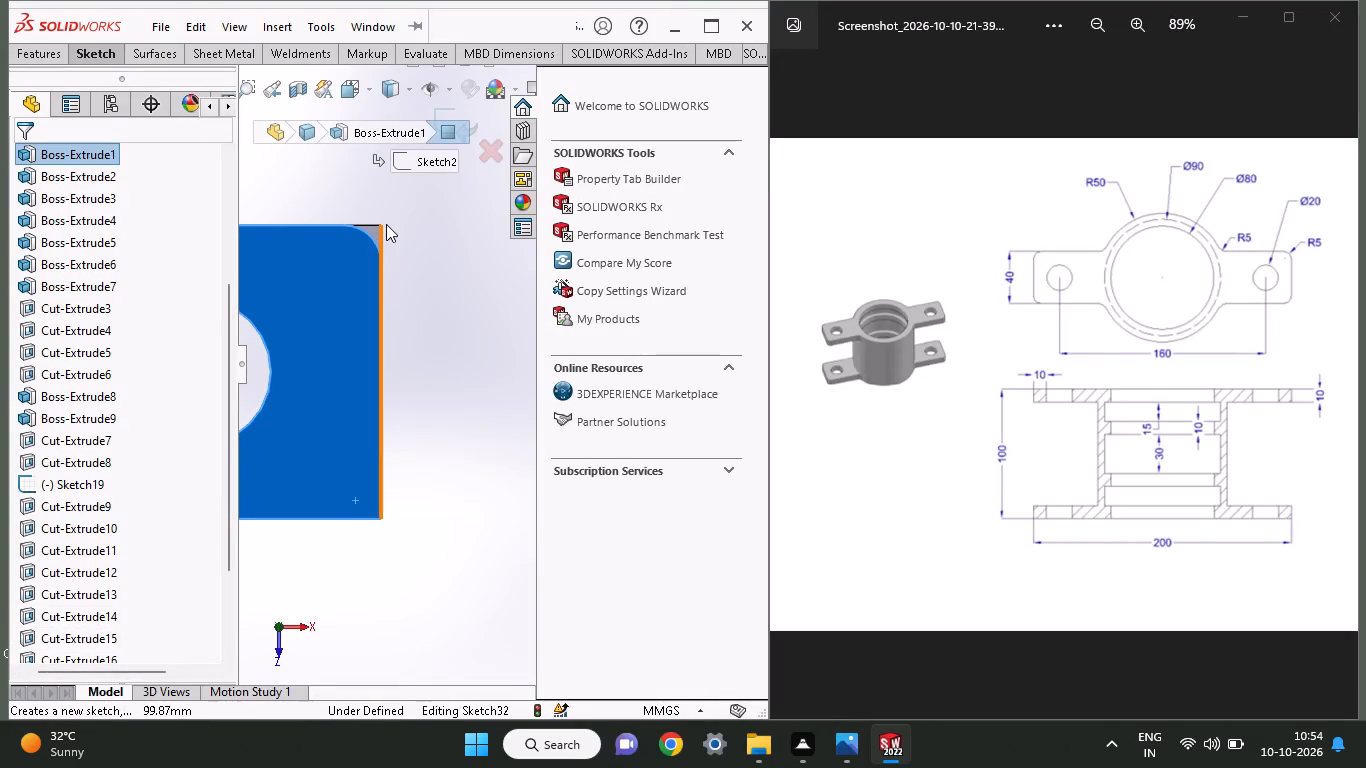
Sketch two connected lines meeting at the arm's remaining square corner, following the end edge and about 12.5 mm of the side edge.
left_click(93, 56)
left_click(143, 83)
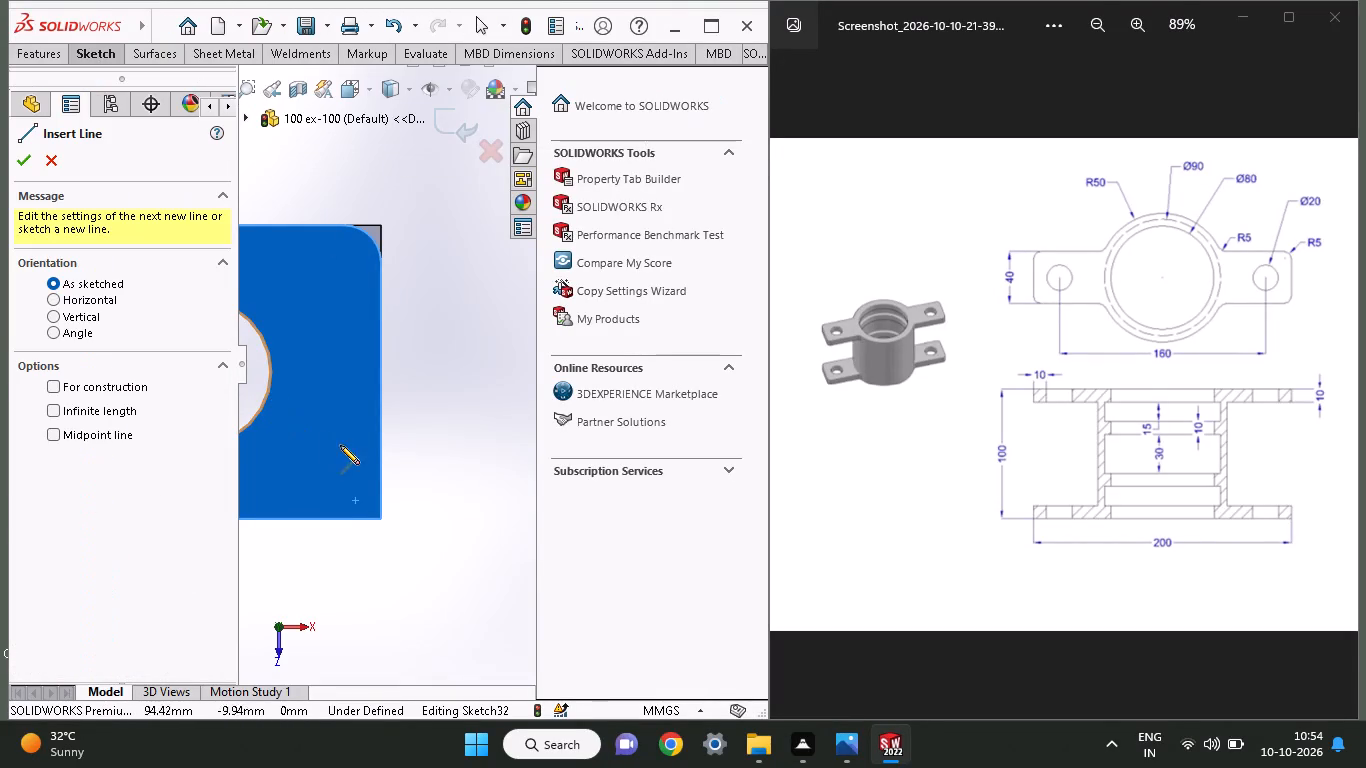
left_click(381, 417)
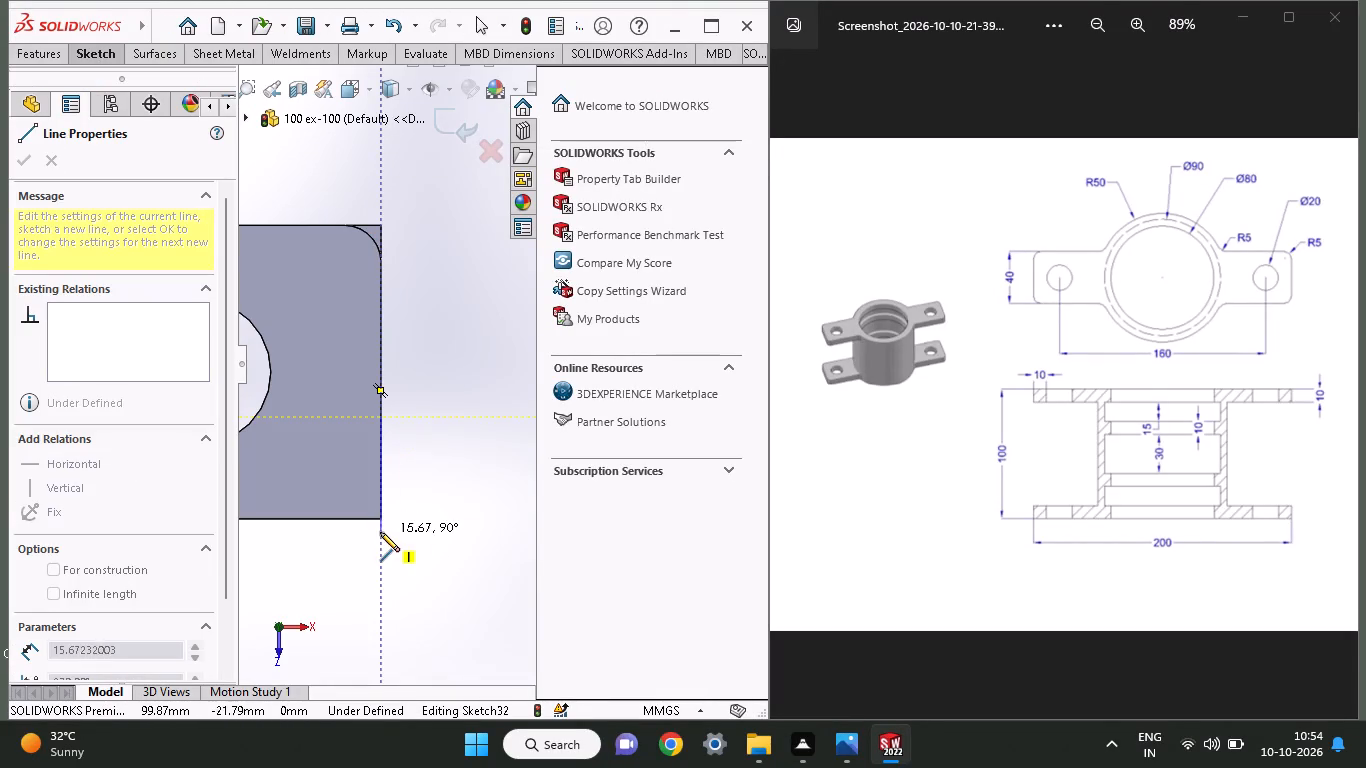
left_click(381, 519)
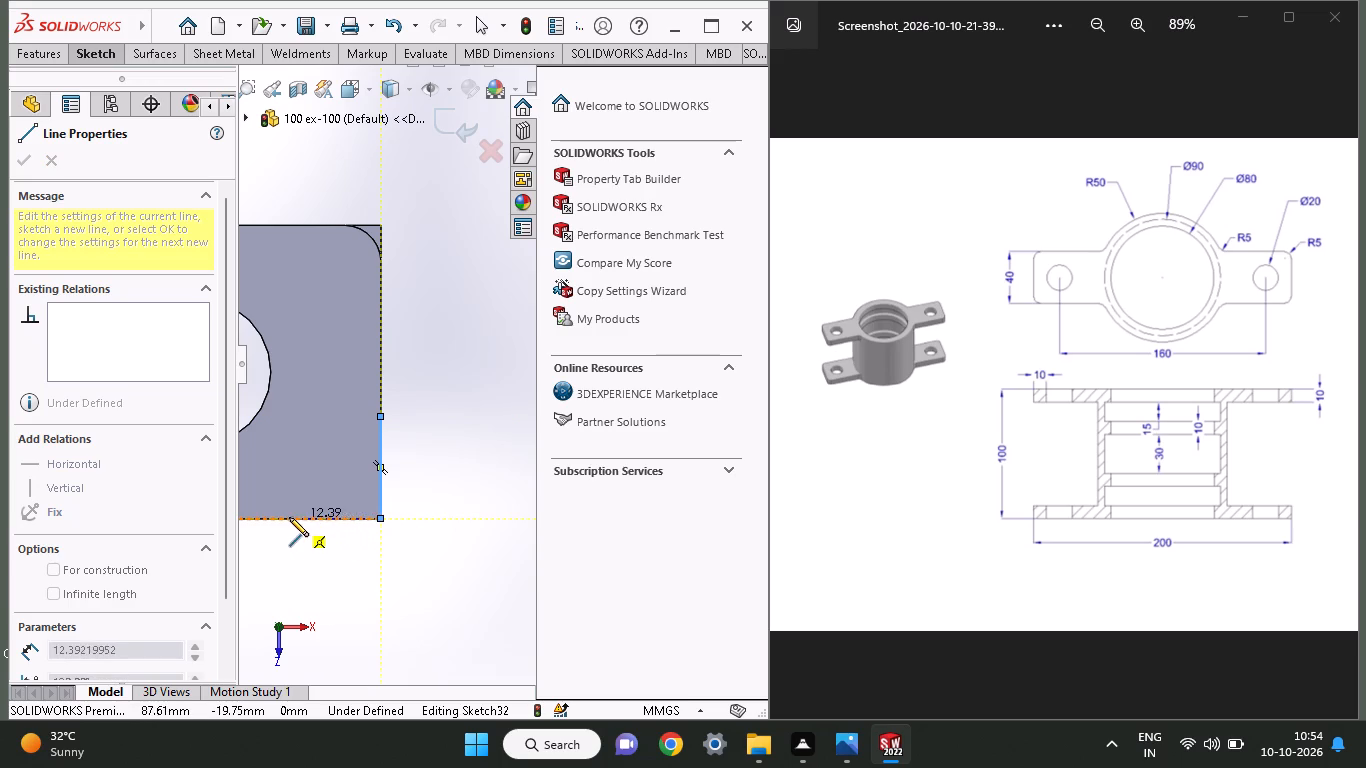
left_click(289, 517)
right_click(303, 421)
left_click(317, 431)
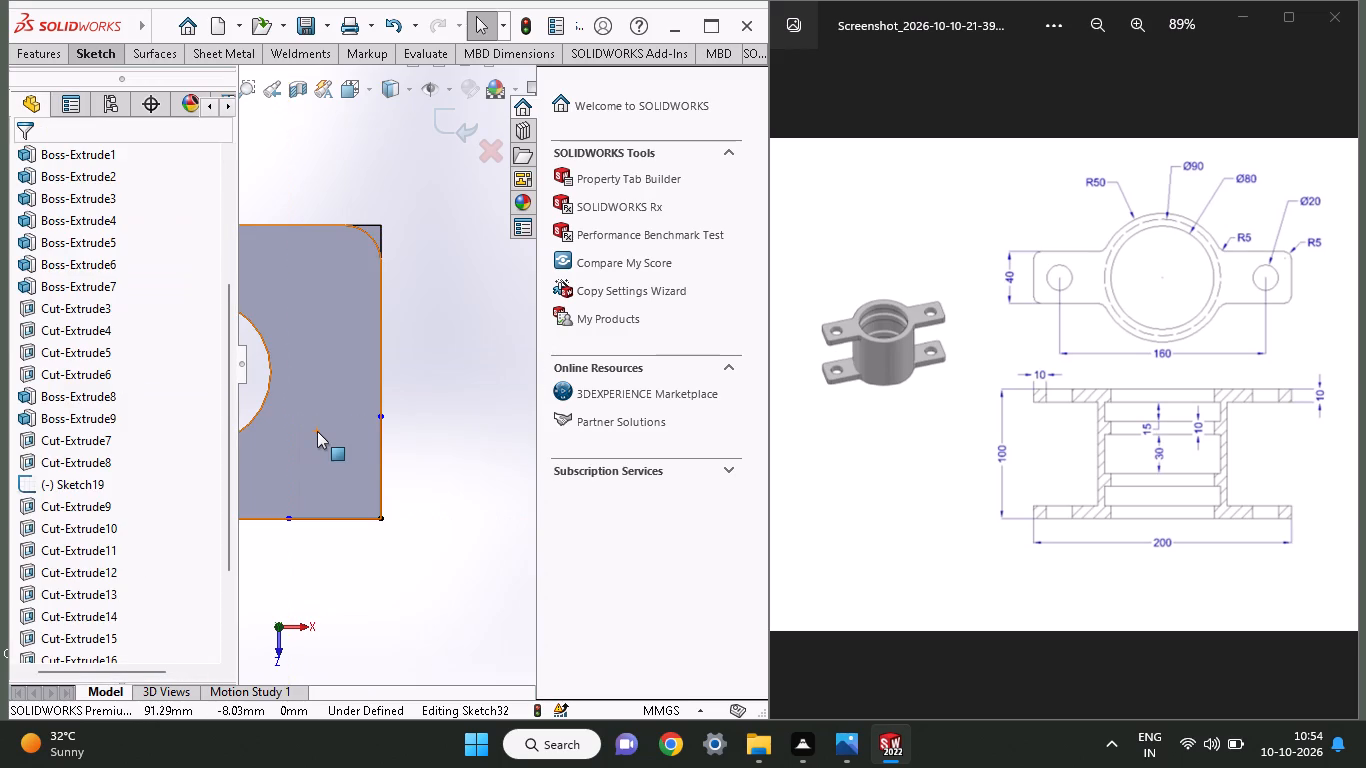
Add a 5 mm sketch fillet between the two lines at the arm's square corner.
left_click(119, 59)
left_click(225, 110)
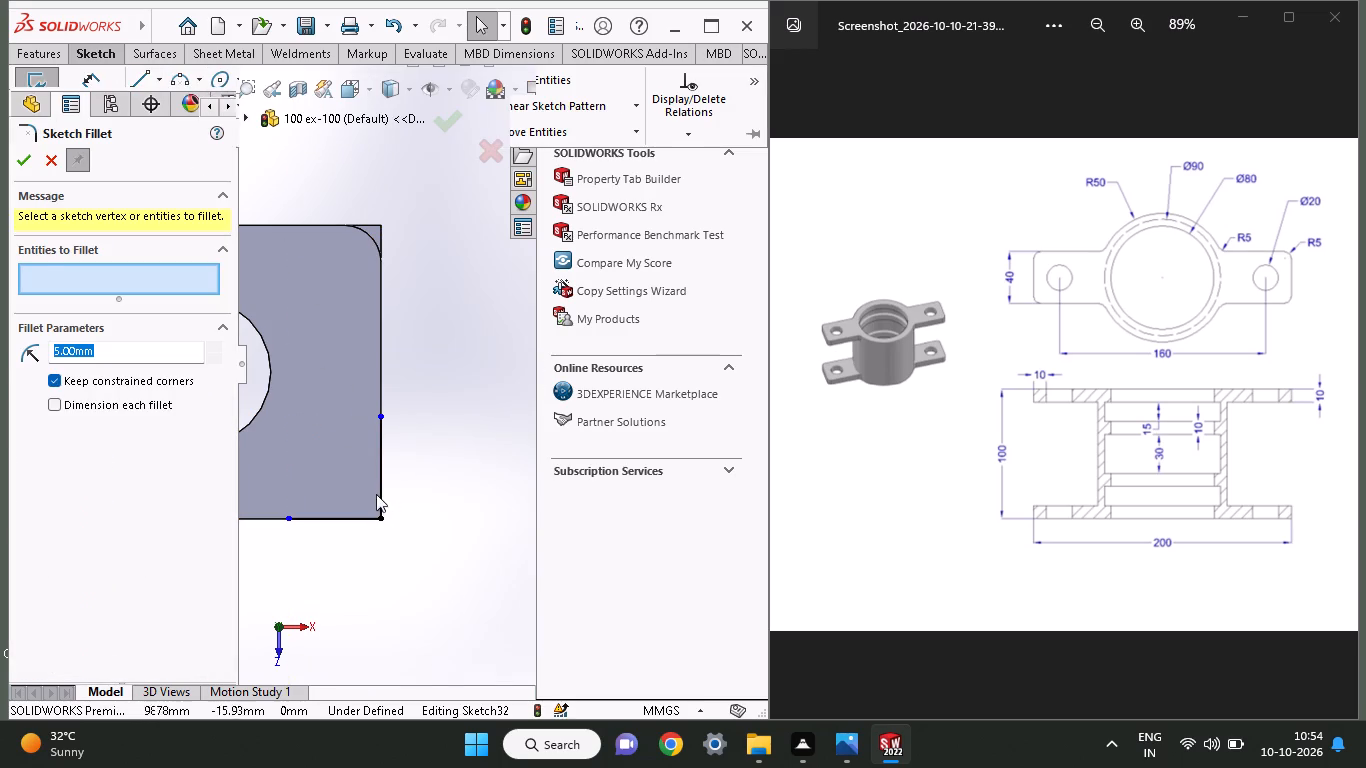
left_click(376, 482)
left_click(363, 514)
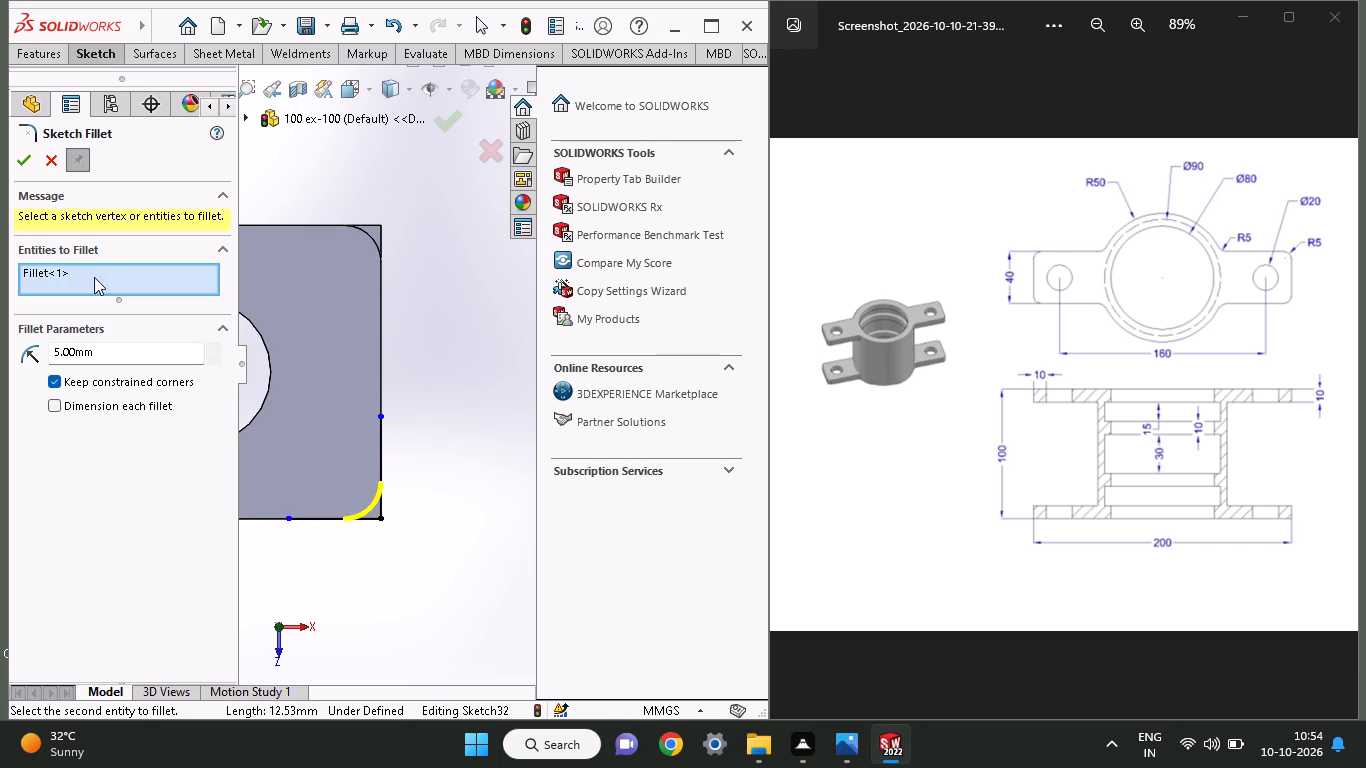
left_click(14, 169)
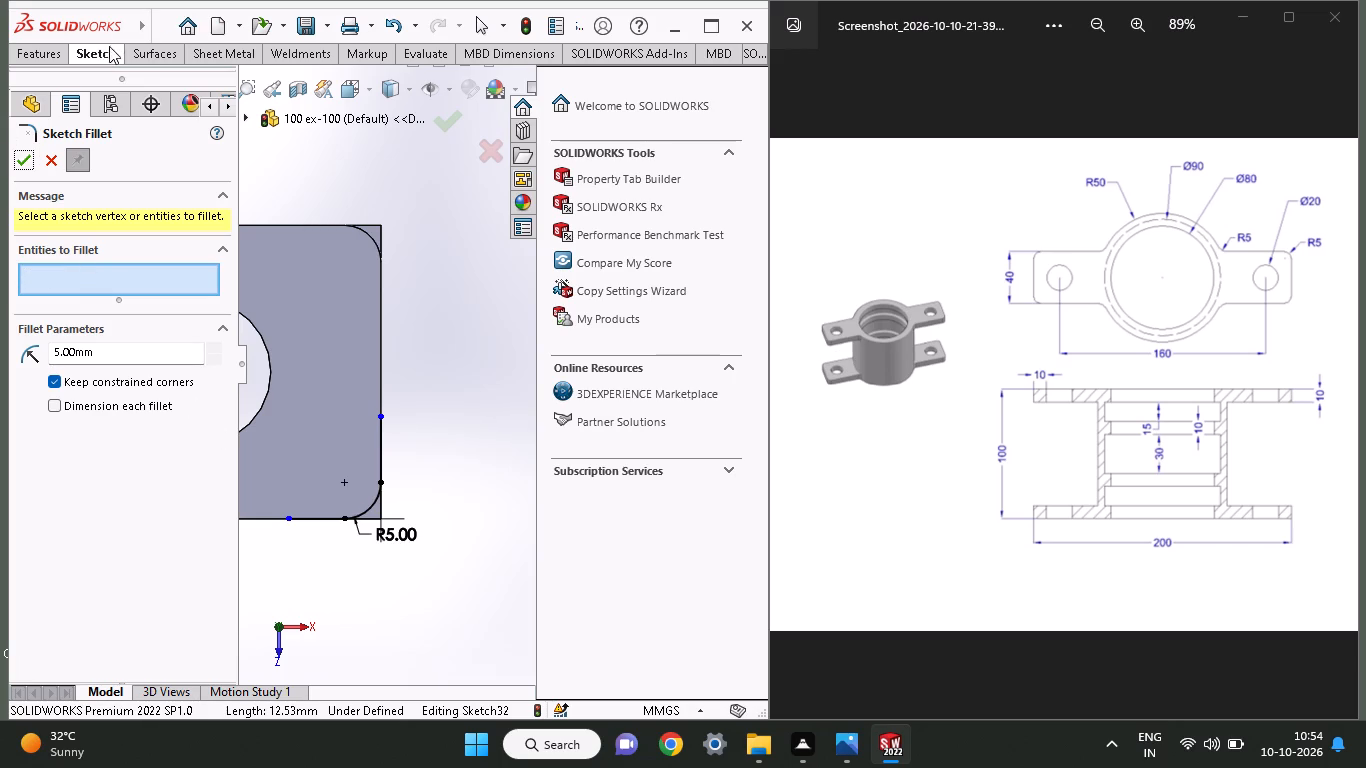
left_click(18, 157)
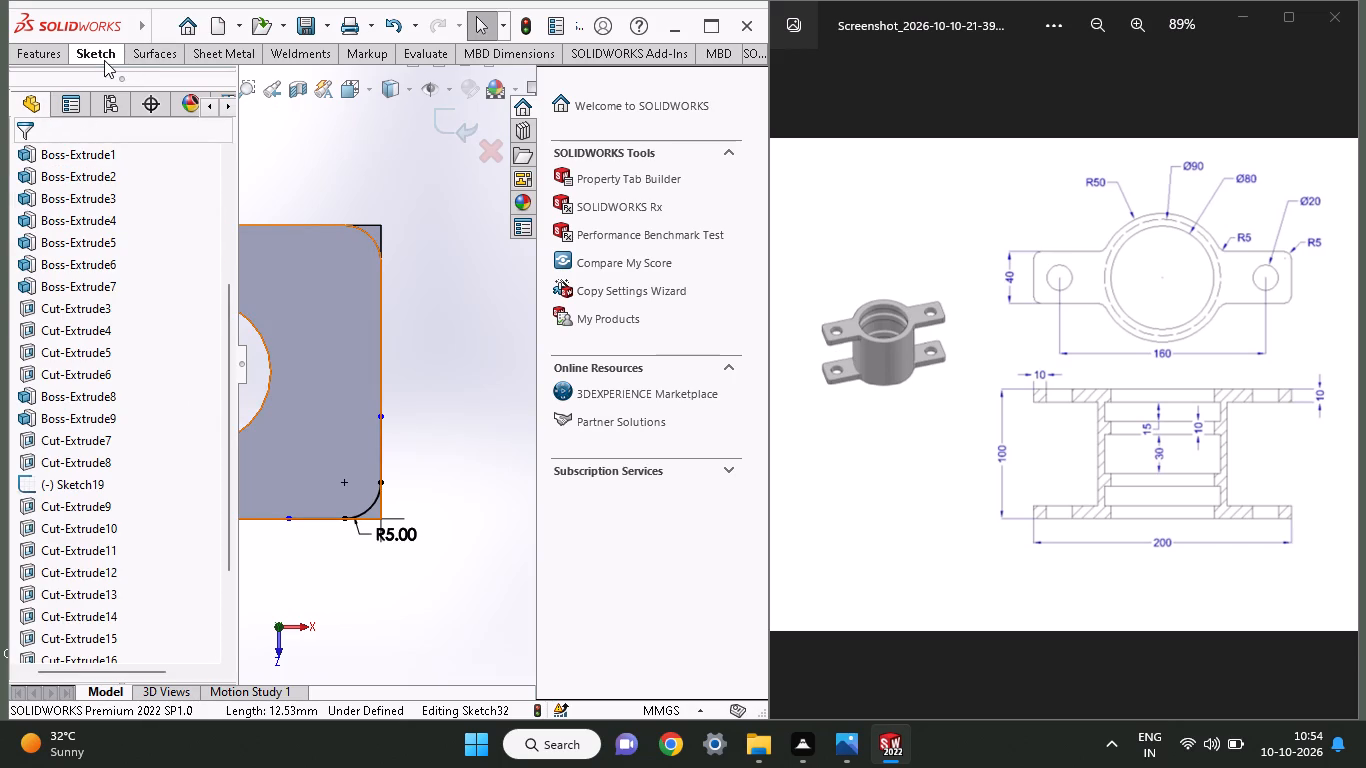
Draw a vertical line from the fillet's end point on the arm's end edge, extending past the square corner.
left_click(103, 58)
left_click(134, 77)
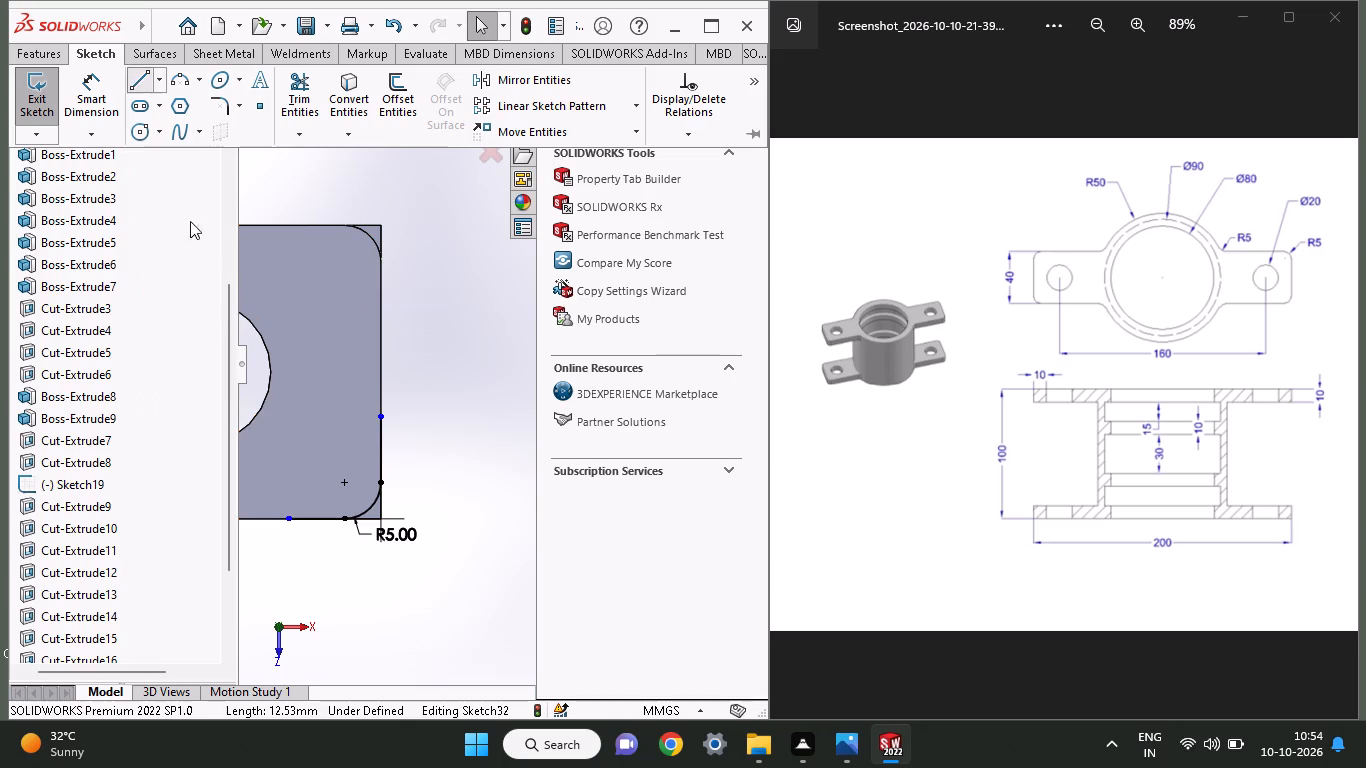
left_click(379, 483)
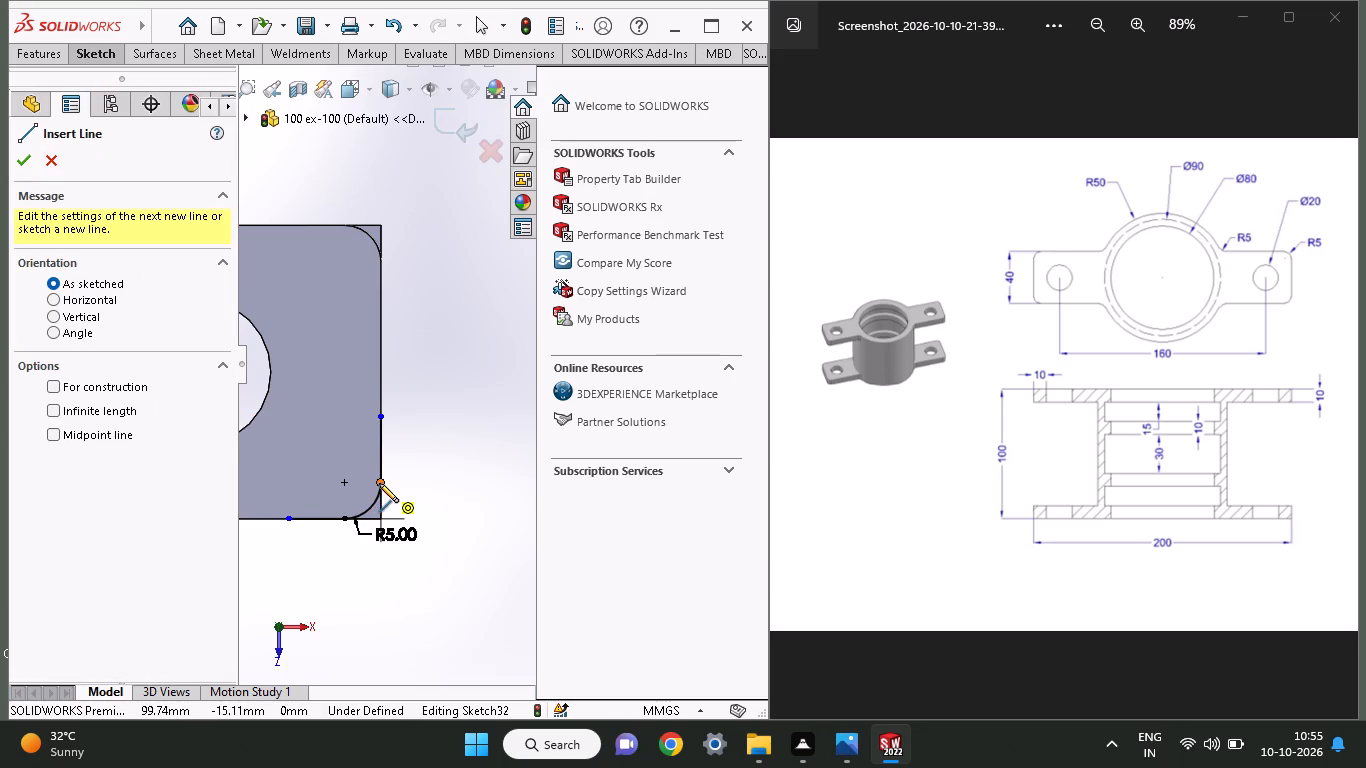
left_click(375, 556)
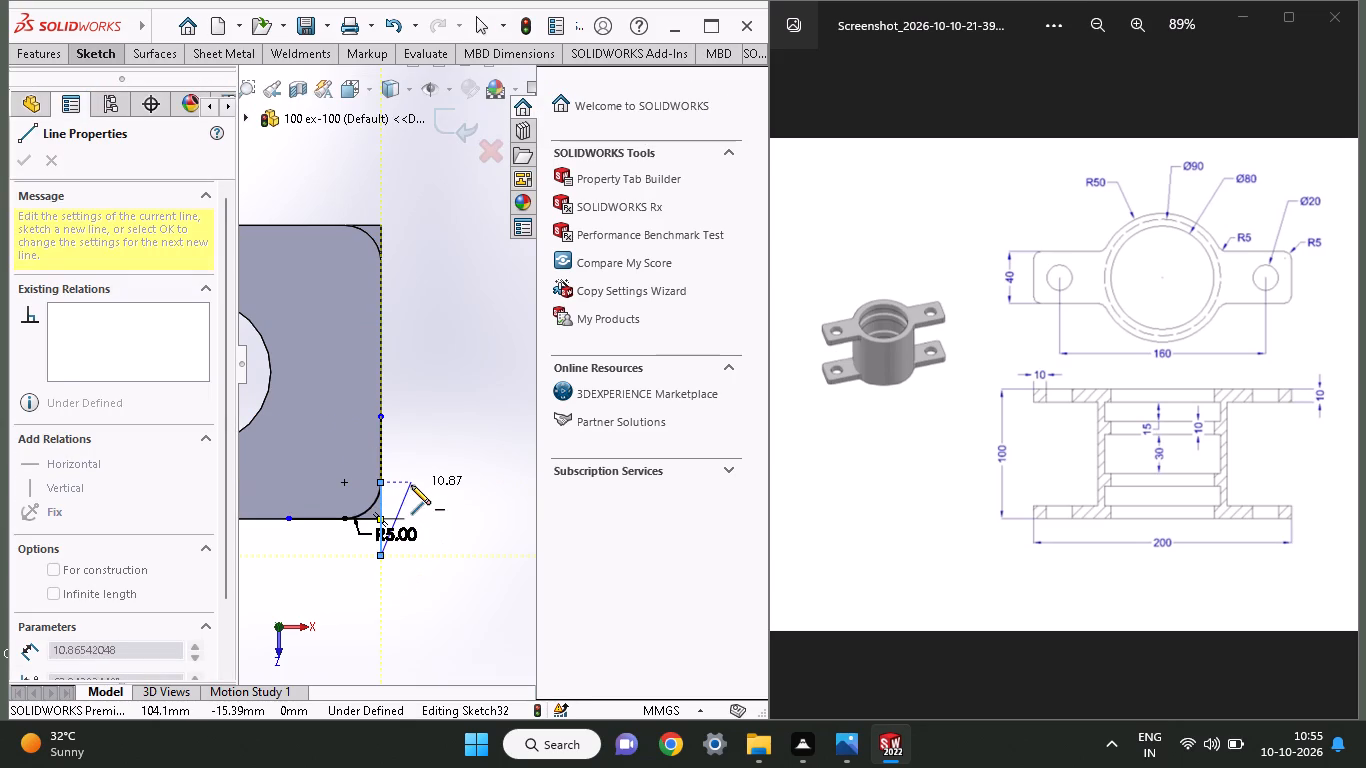
right_click(411, 485)
left_click(418, 507)
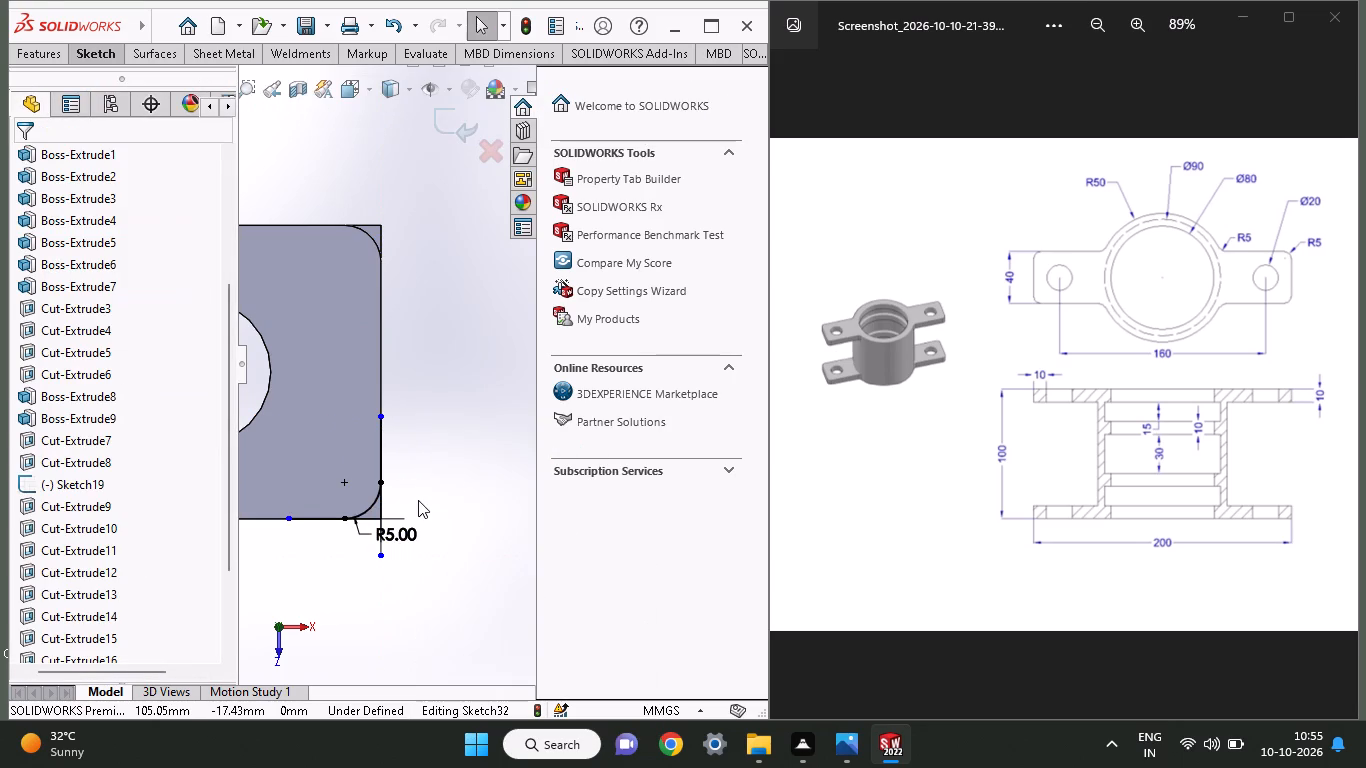
Draw a horizontal line about 9.6 mm long from the fillet's end point on the side edge, past the square corner.
left_click(86, 42)
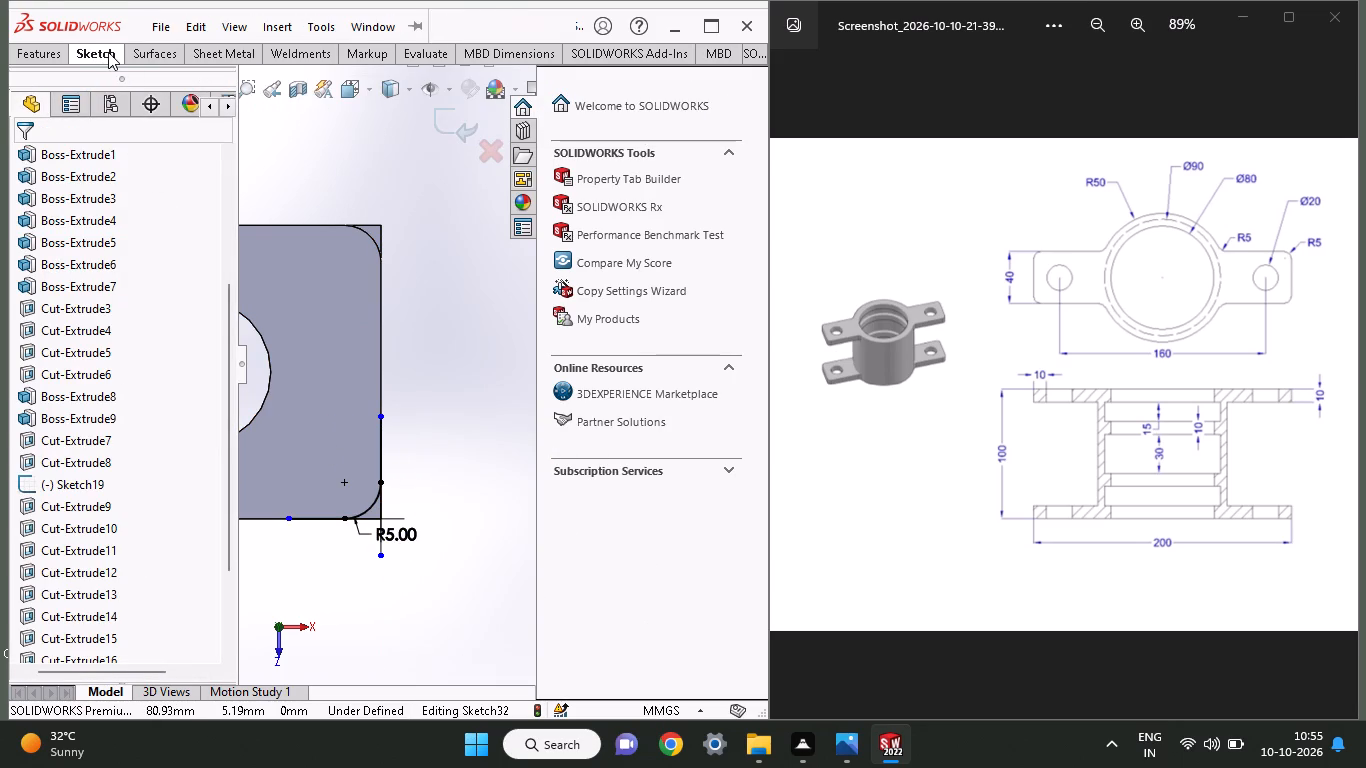
left_click(108, 52)
left_click(133, 73)
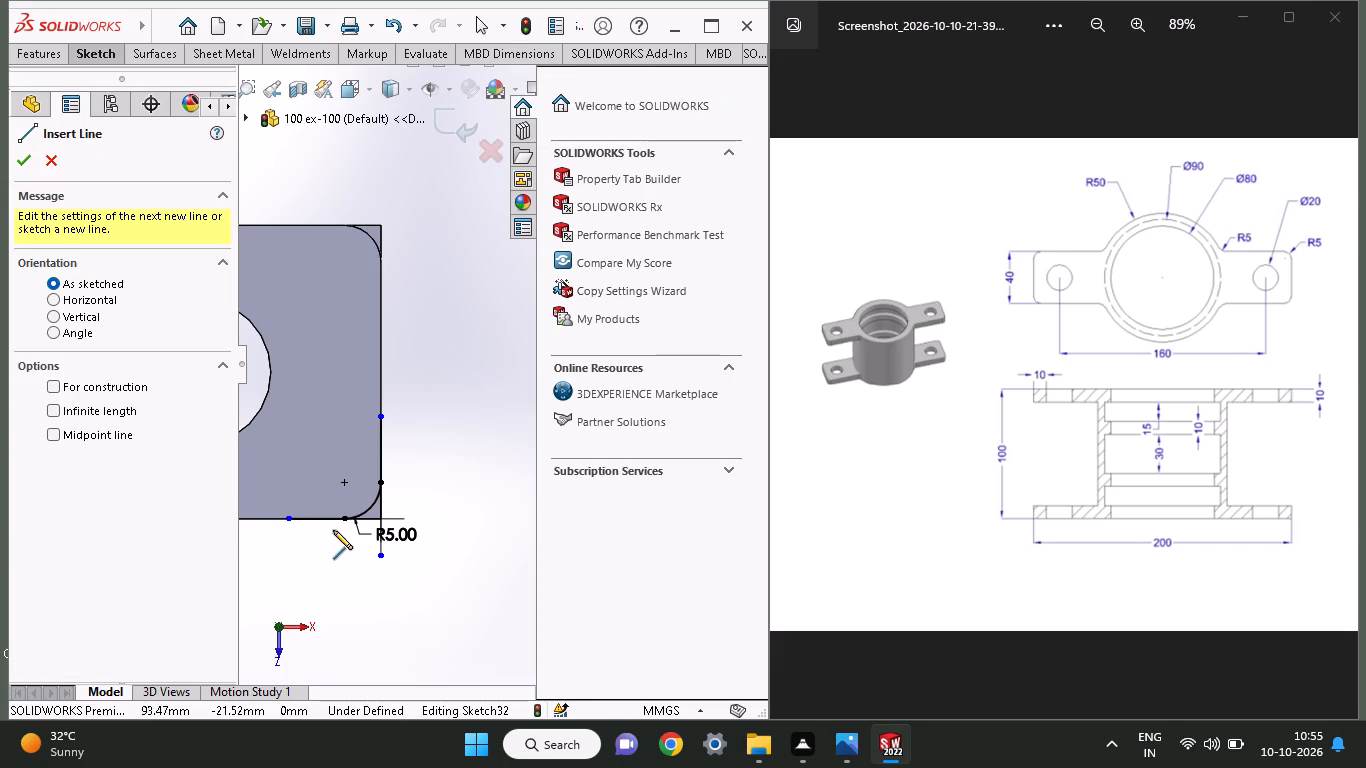
left_click(344, 519)
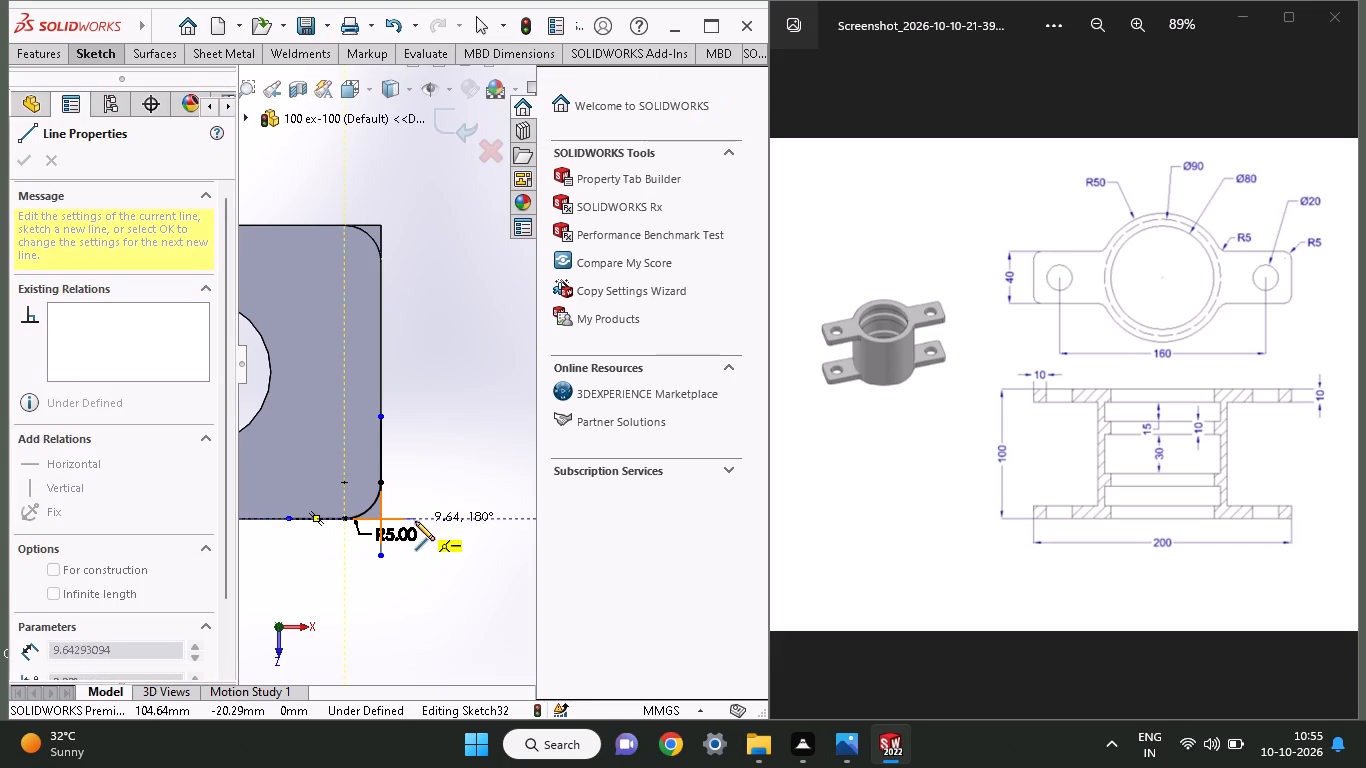
left_click(415, 521)
right_click(425, 433)
left_click(437, 450)
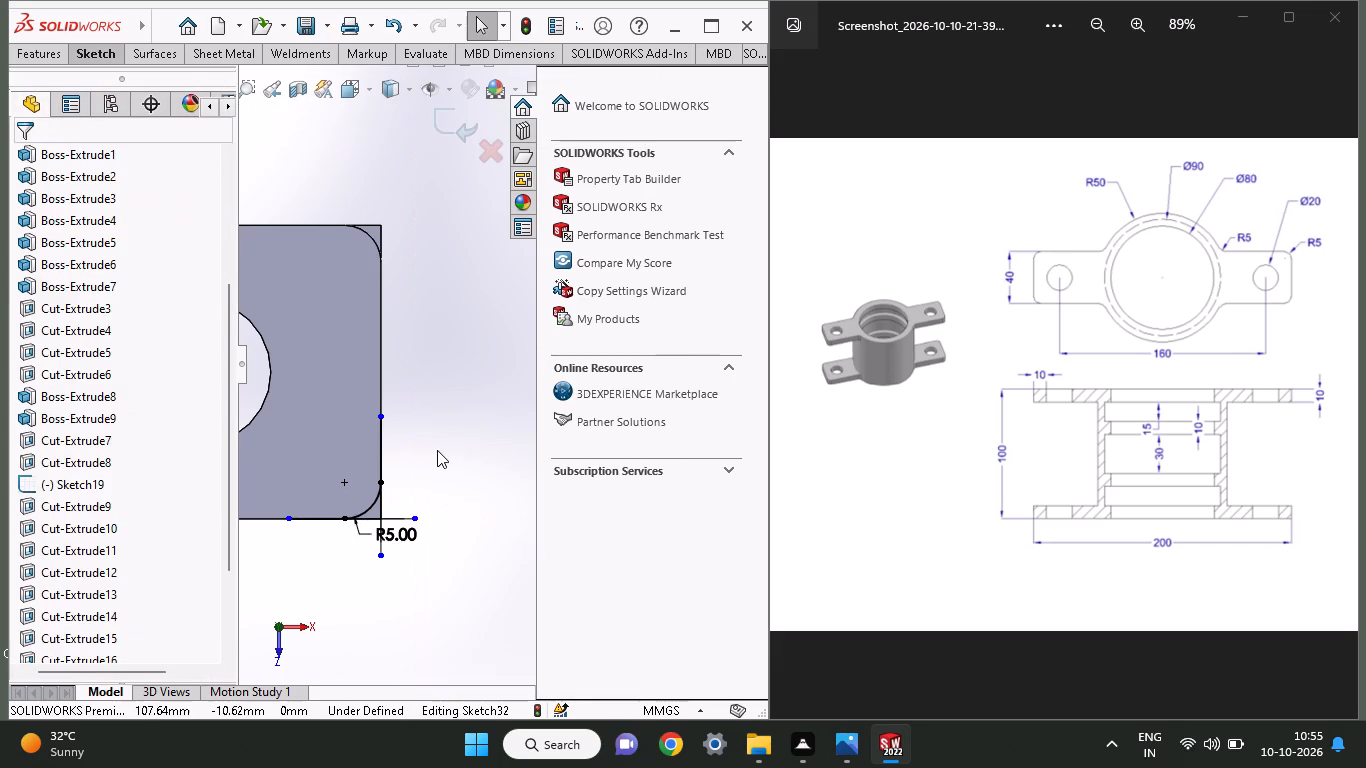
Power-trim the line portions beyond the fillet and corner, leaving only the closed corner profile outside the R5 arc.
left_click(108, 62)
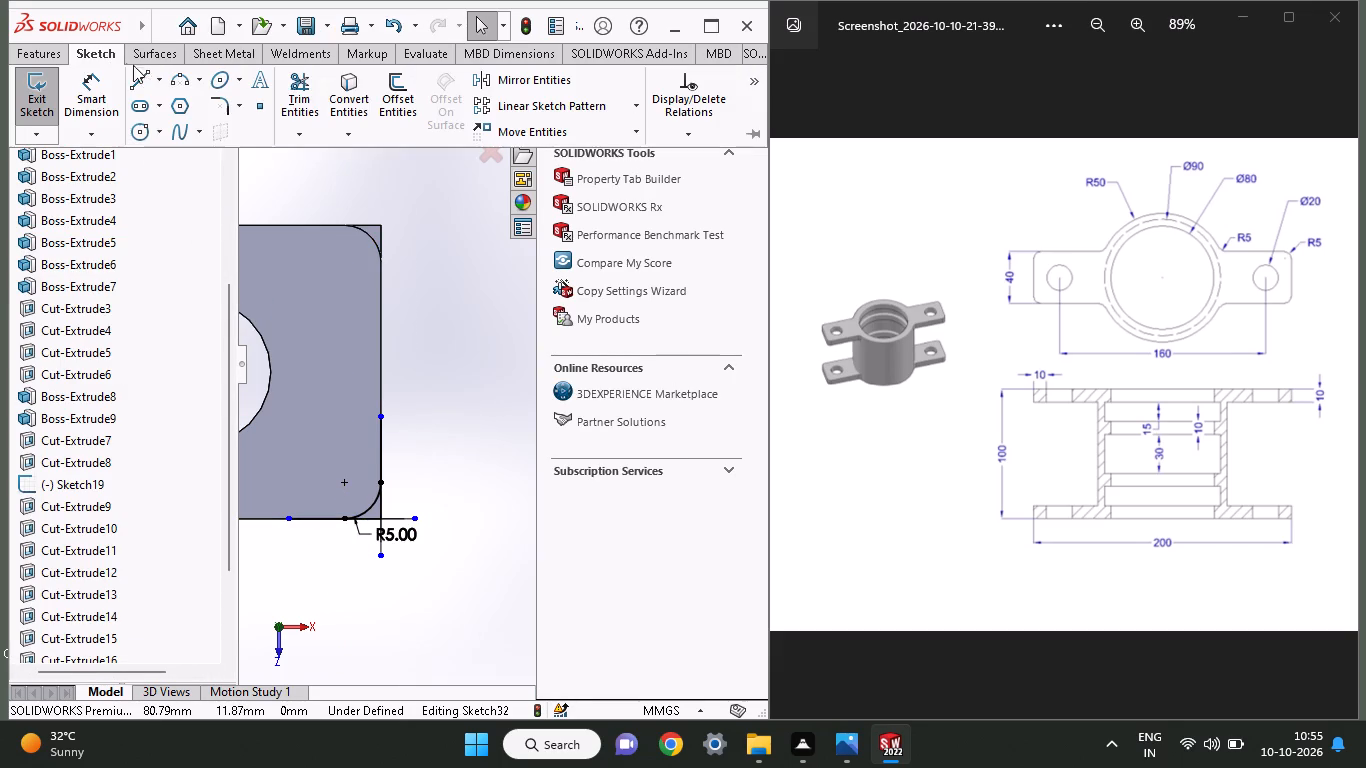
left_click(305, 80)
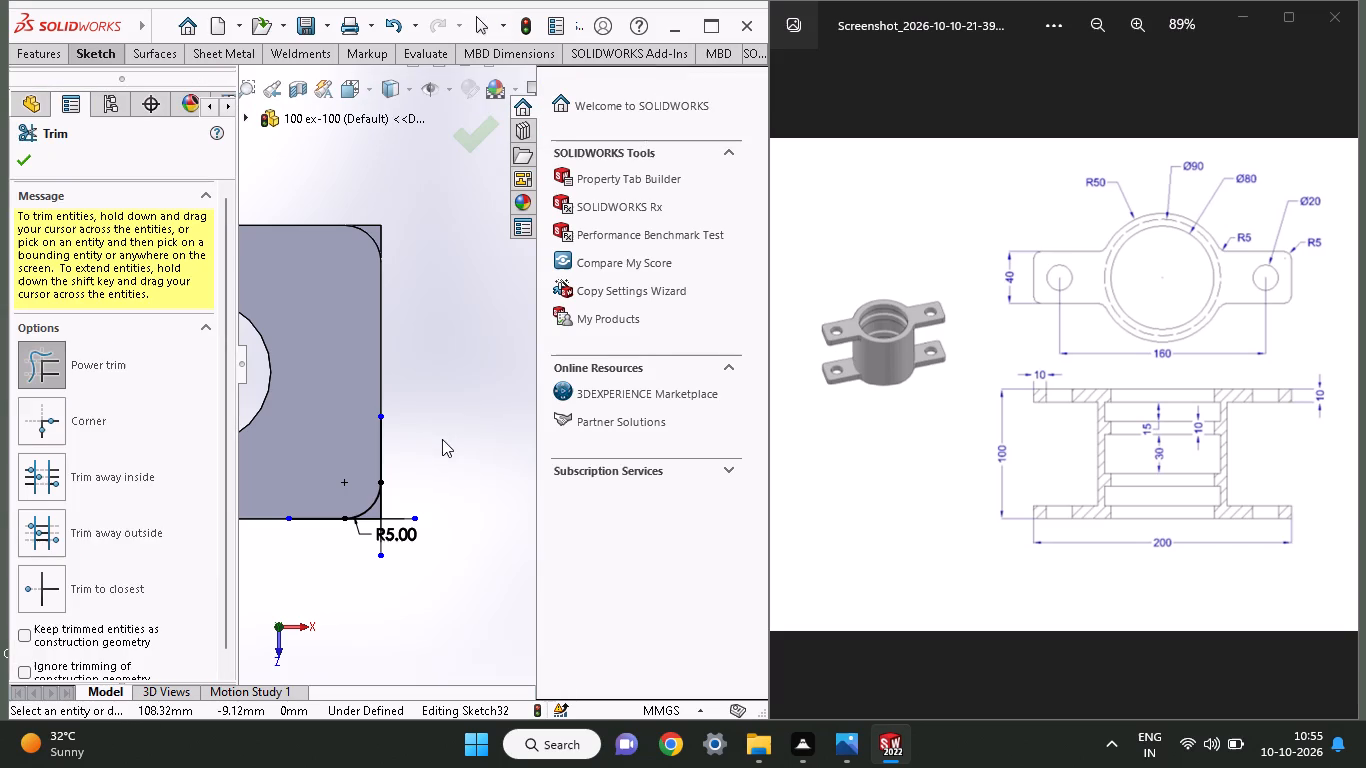
left_click_drag(438, 442, 311, 456)
left_click_drag(397, 469, 397, 499)
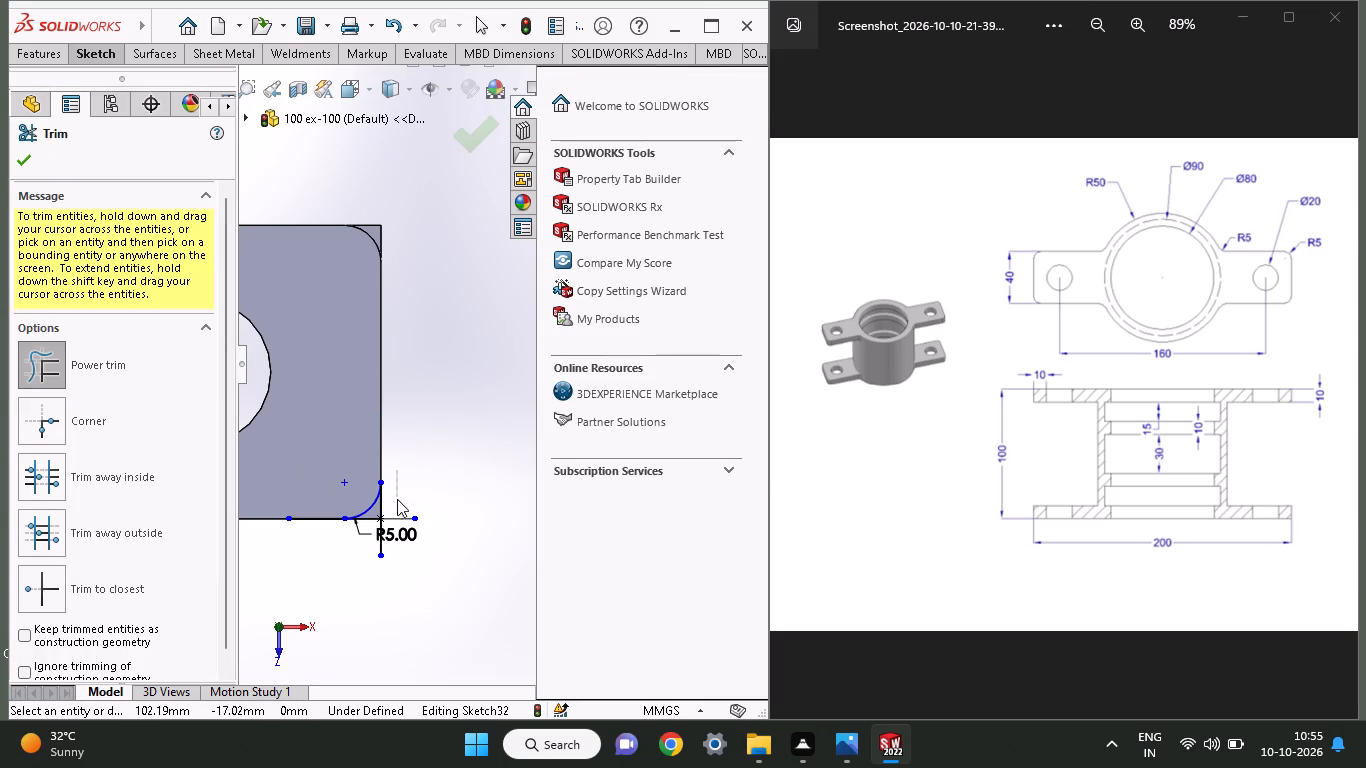
left_click_drag(397, 499, 396, 561)
left_click_drag(396, 518, 353, 553)
left_click_drag(319, 475, 316, 580)
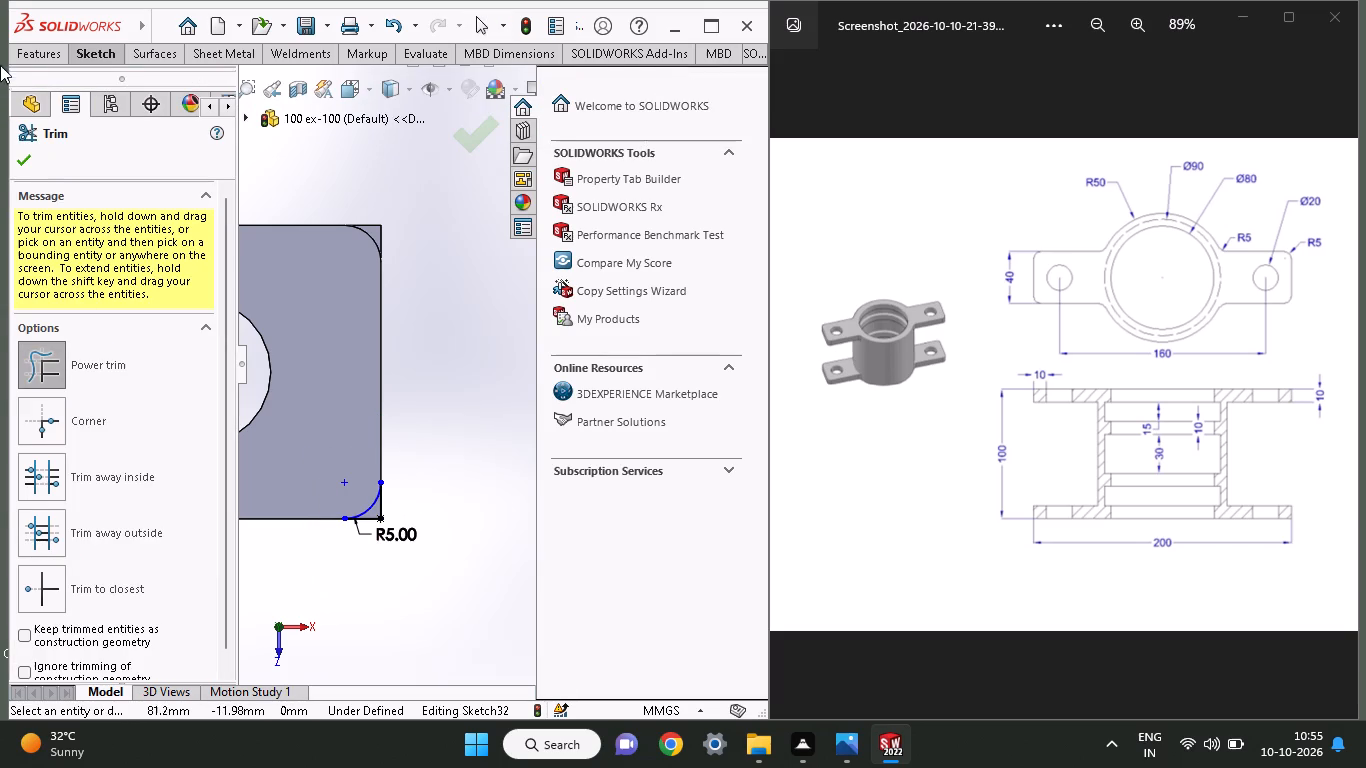
Cut-extrude the corner profile as Blind 41 mm in both directions to round the arm corner.
left_click(13, 56)
left_click(278, 92)
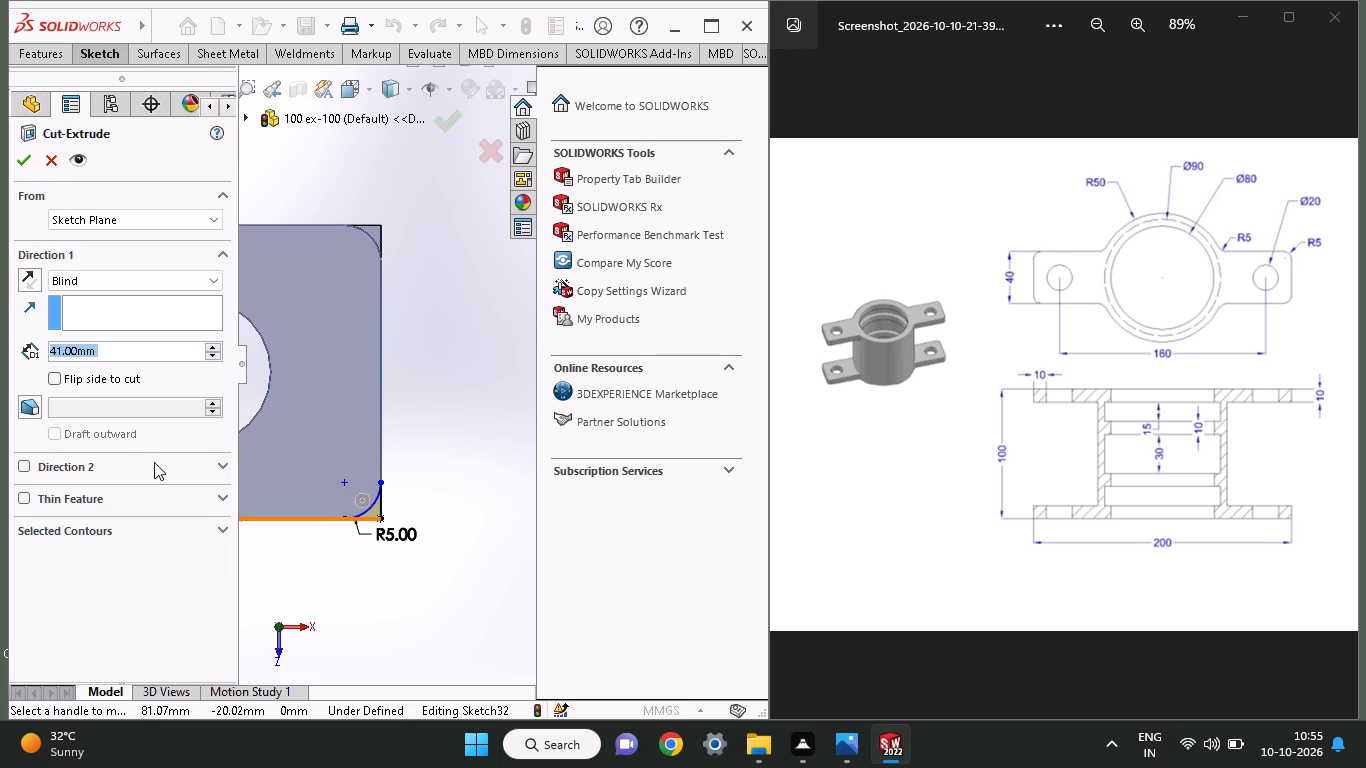
left_click(29, 462)
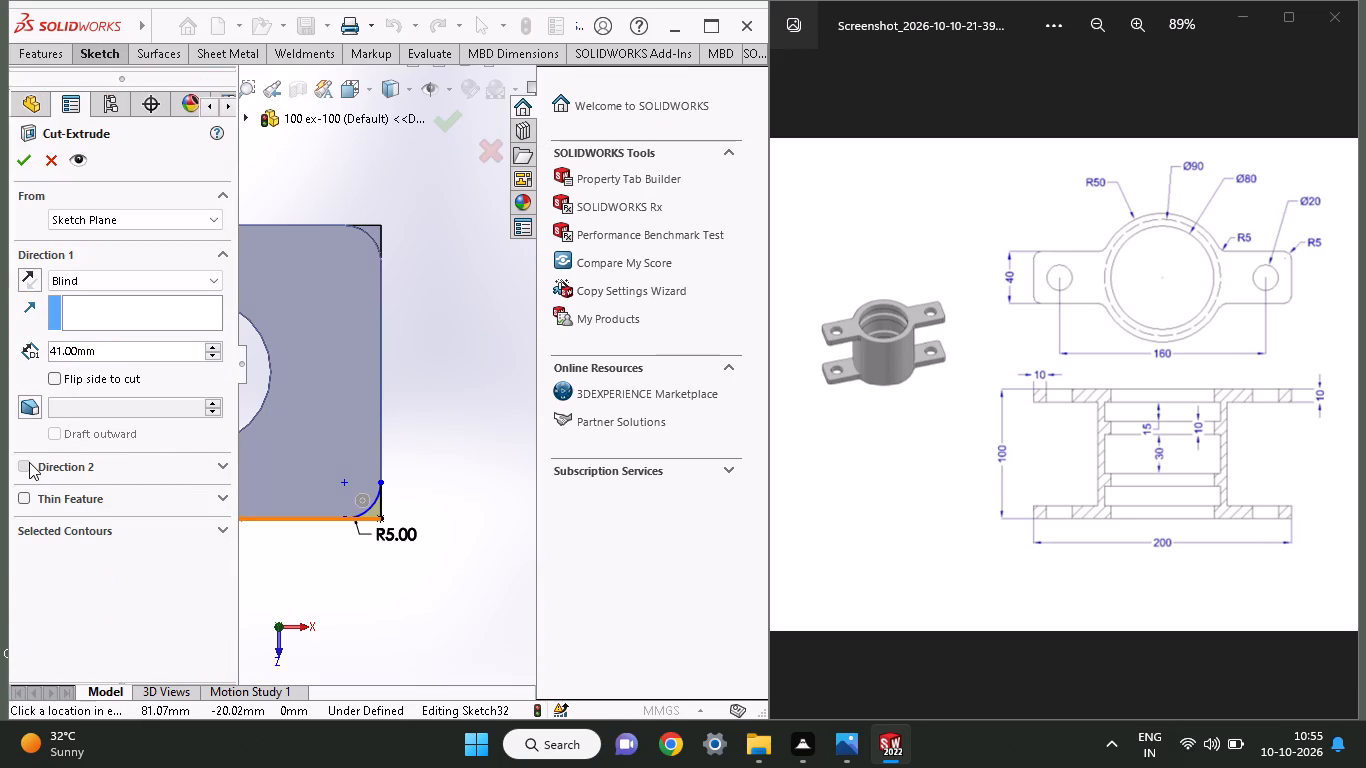
left_click(14, 163)
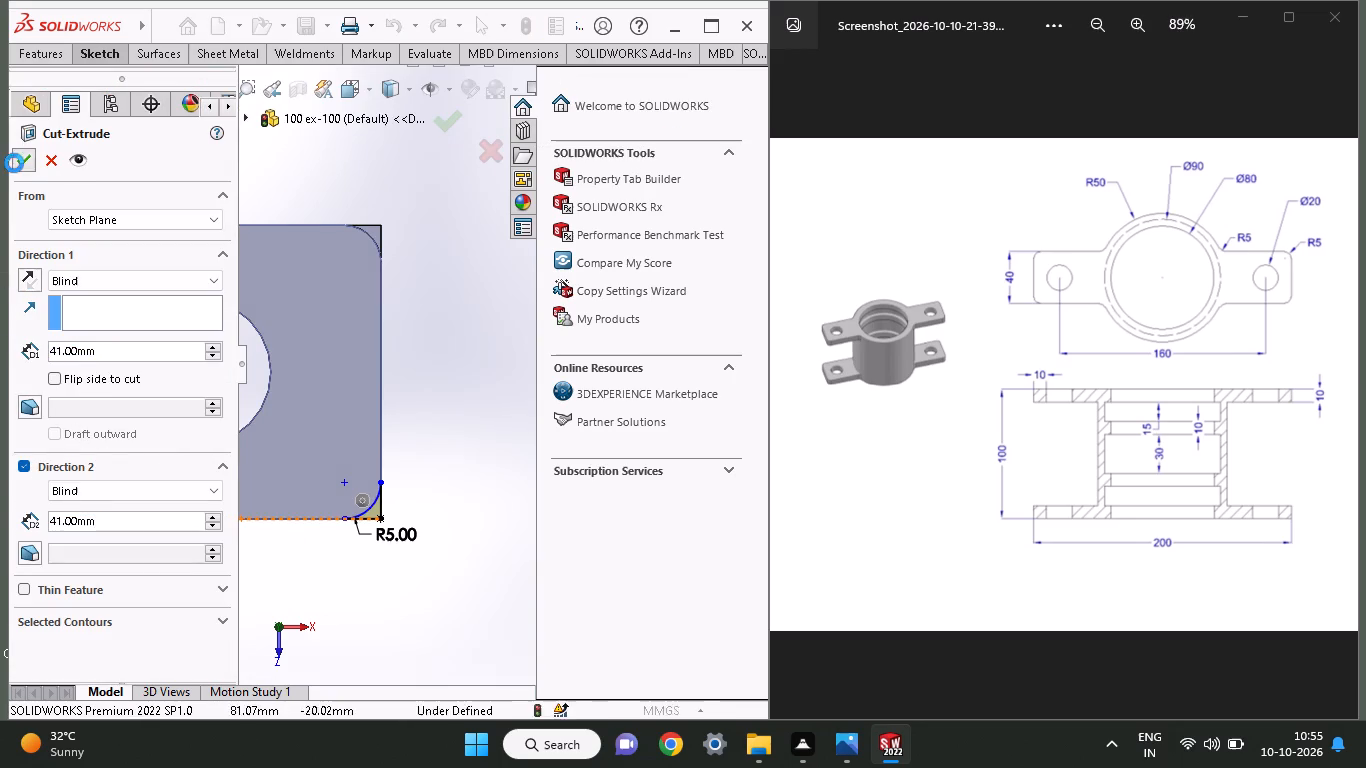
scroll(363, 279, "up", 1)
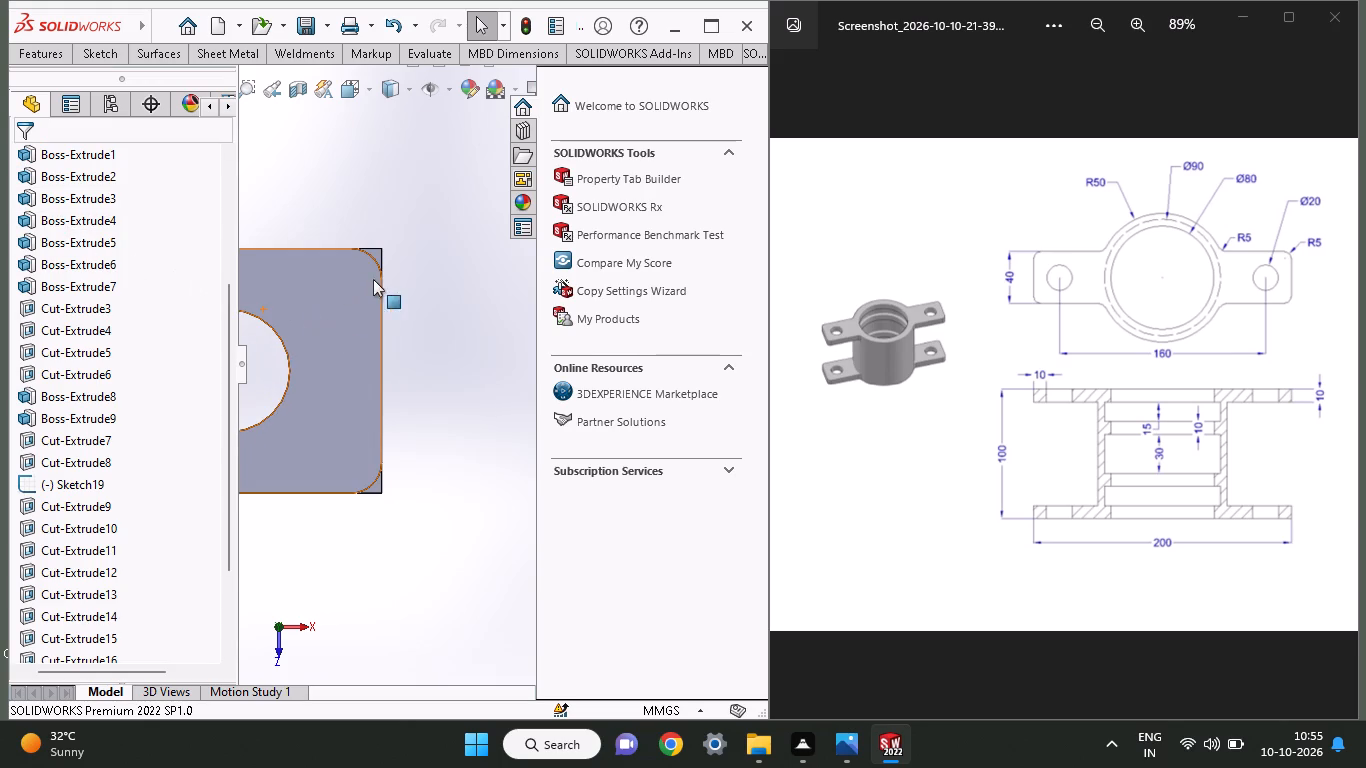
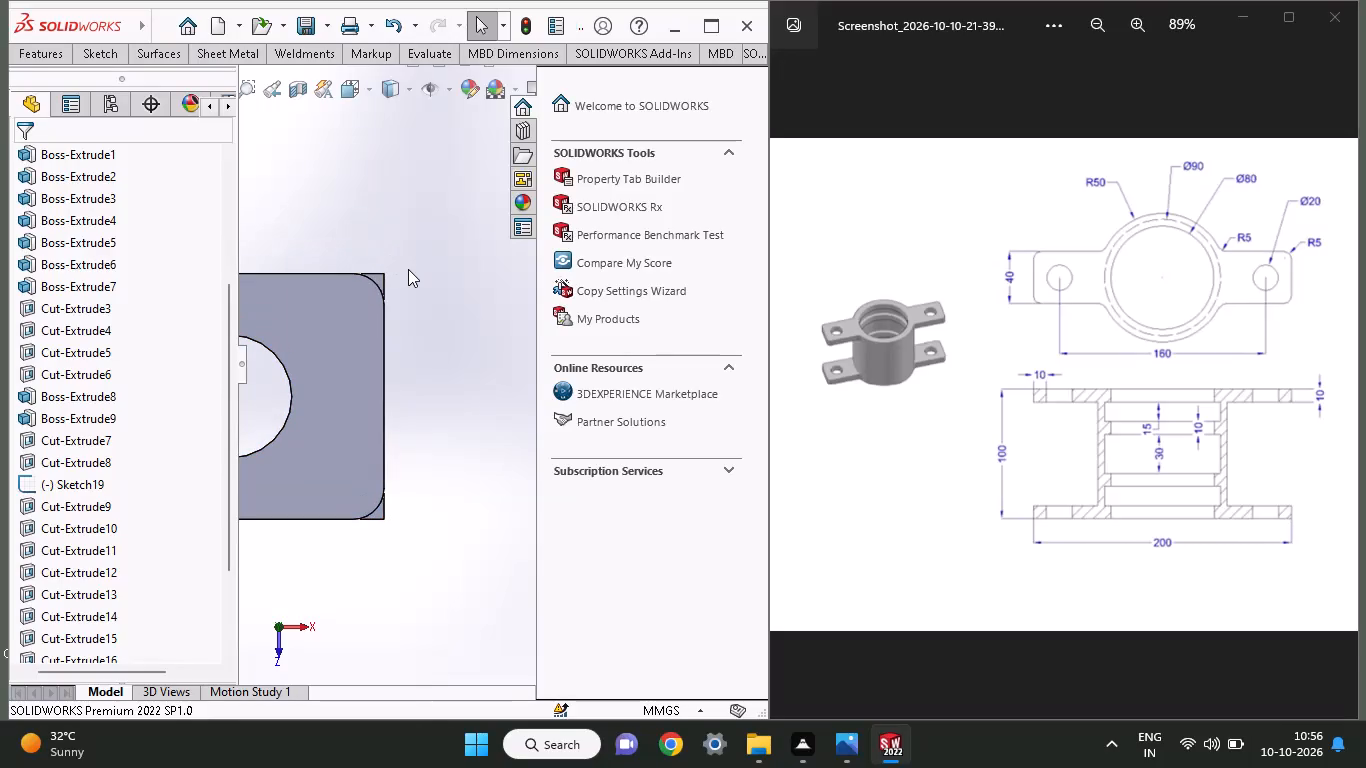
Start a sketch on the flat face of the square-cornered arm behind the already rounded arm.
scroll(408, 270, "down", 1)
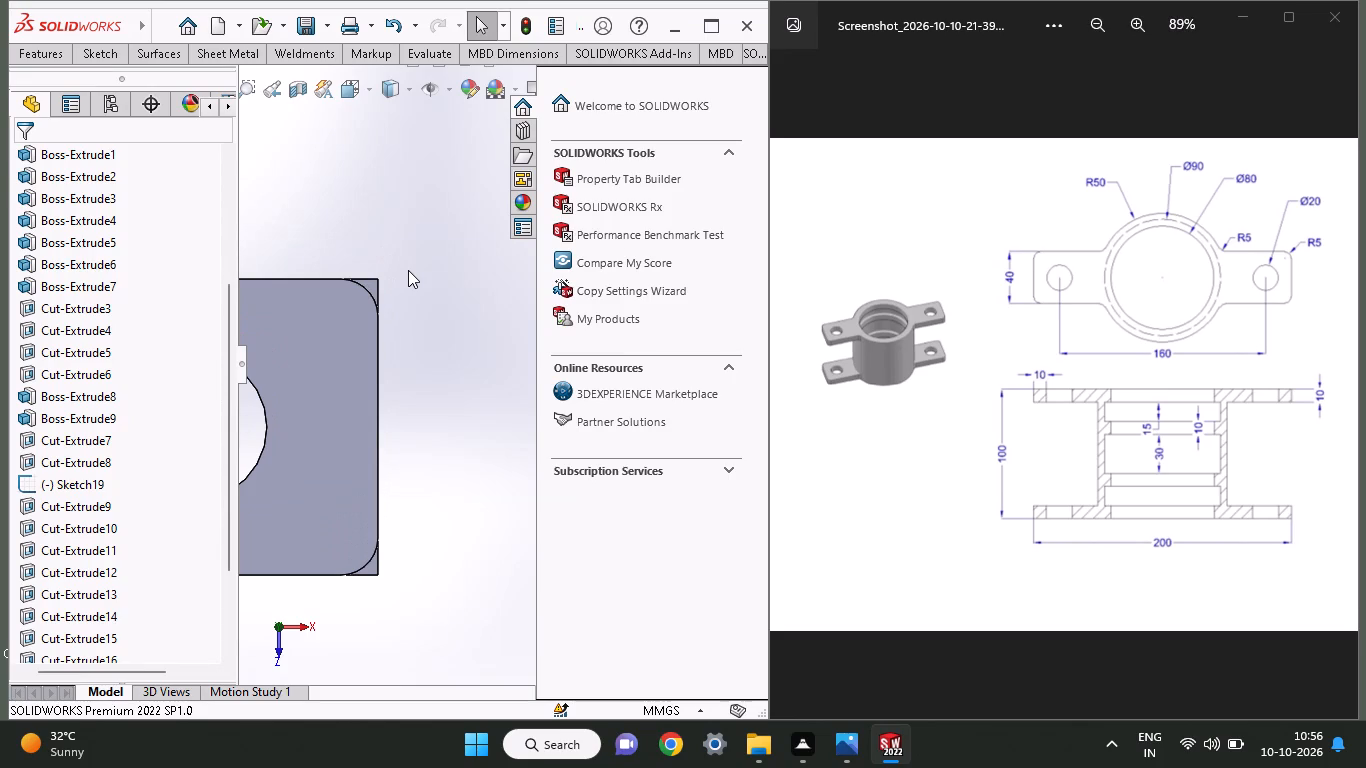
middle_click_drag(388, 274, 399, 291)
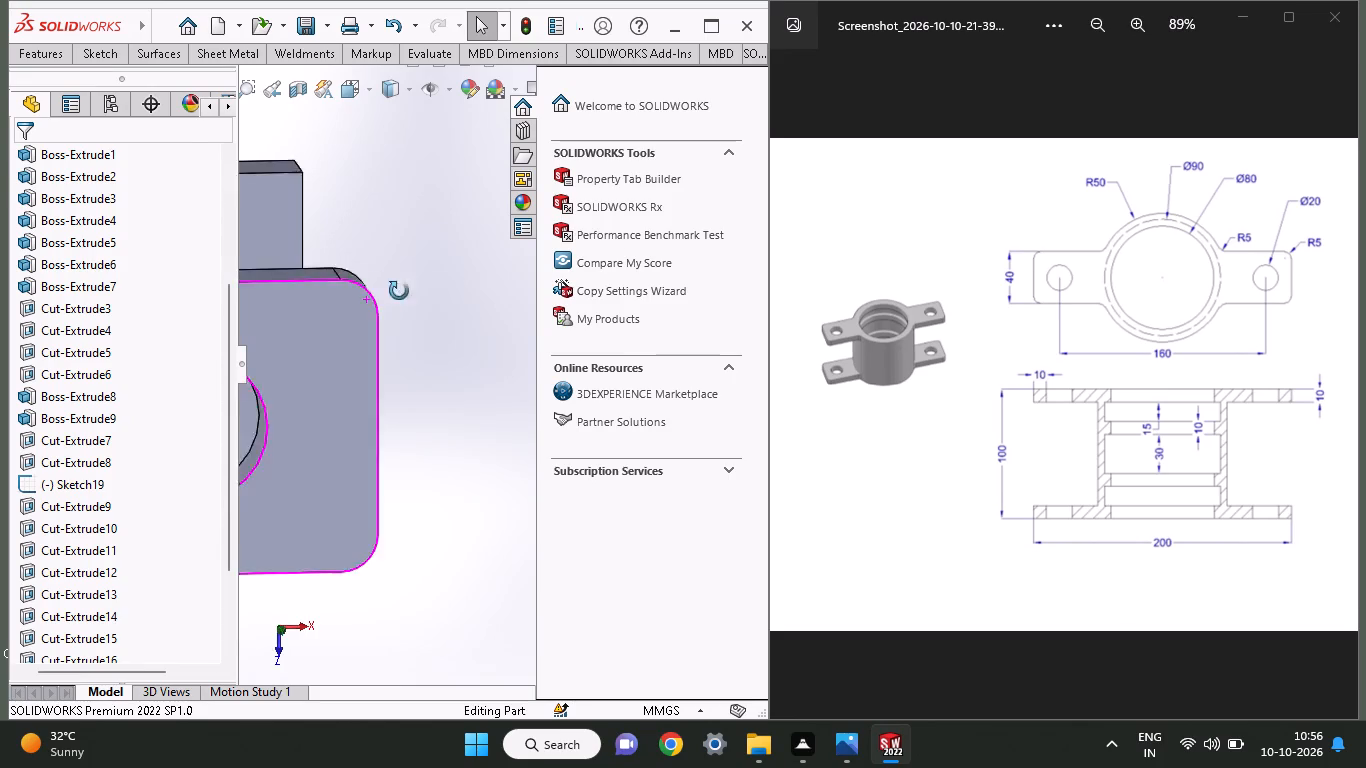
middle_click_drag(399, 291, 391, 330)
middle_click_drag(379, 290, 372, 248)
left_click(334, 197)
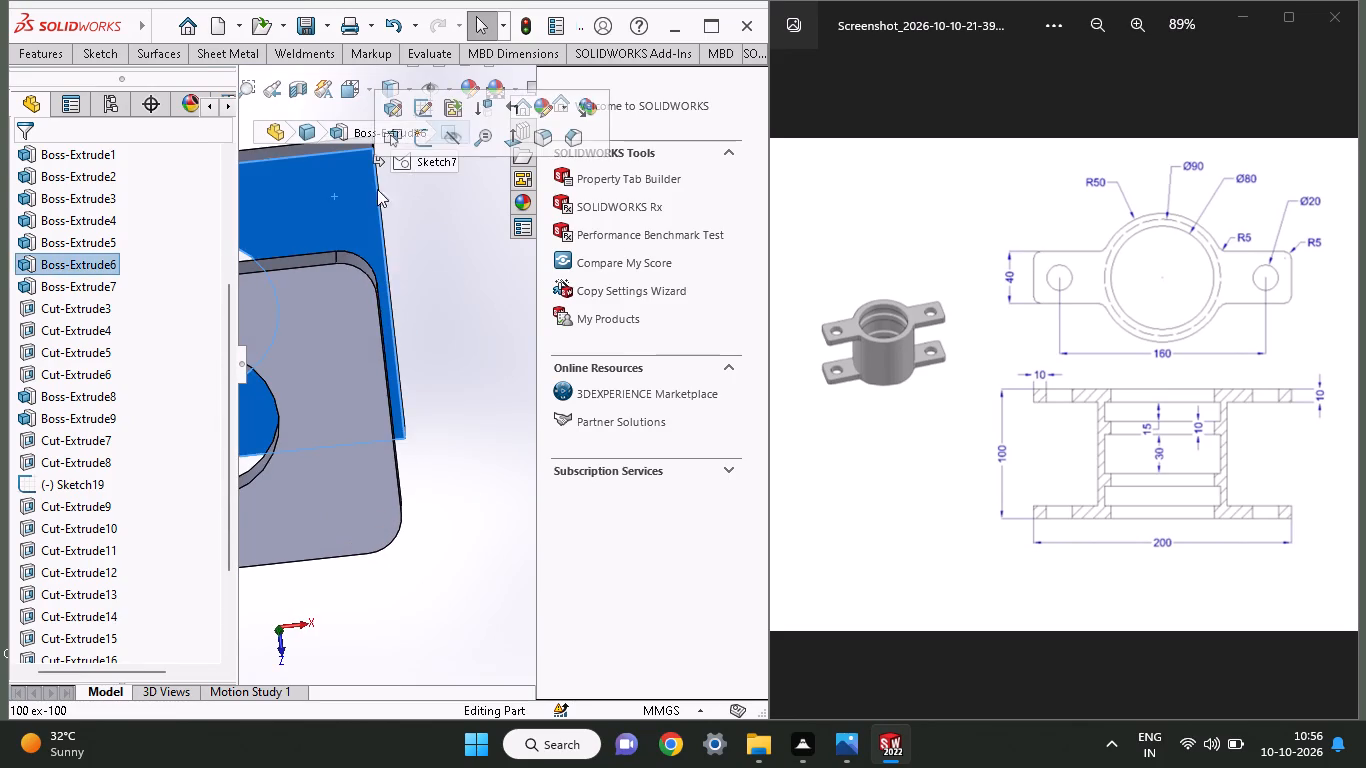
left_click(427, 134)
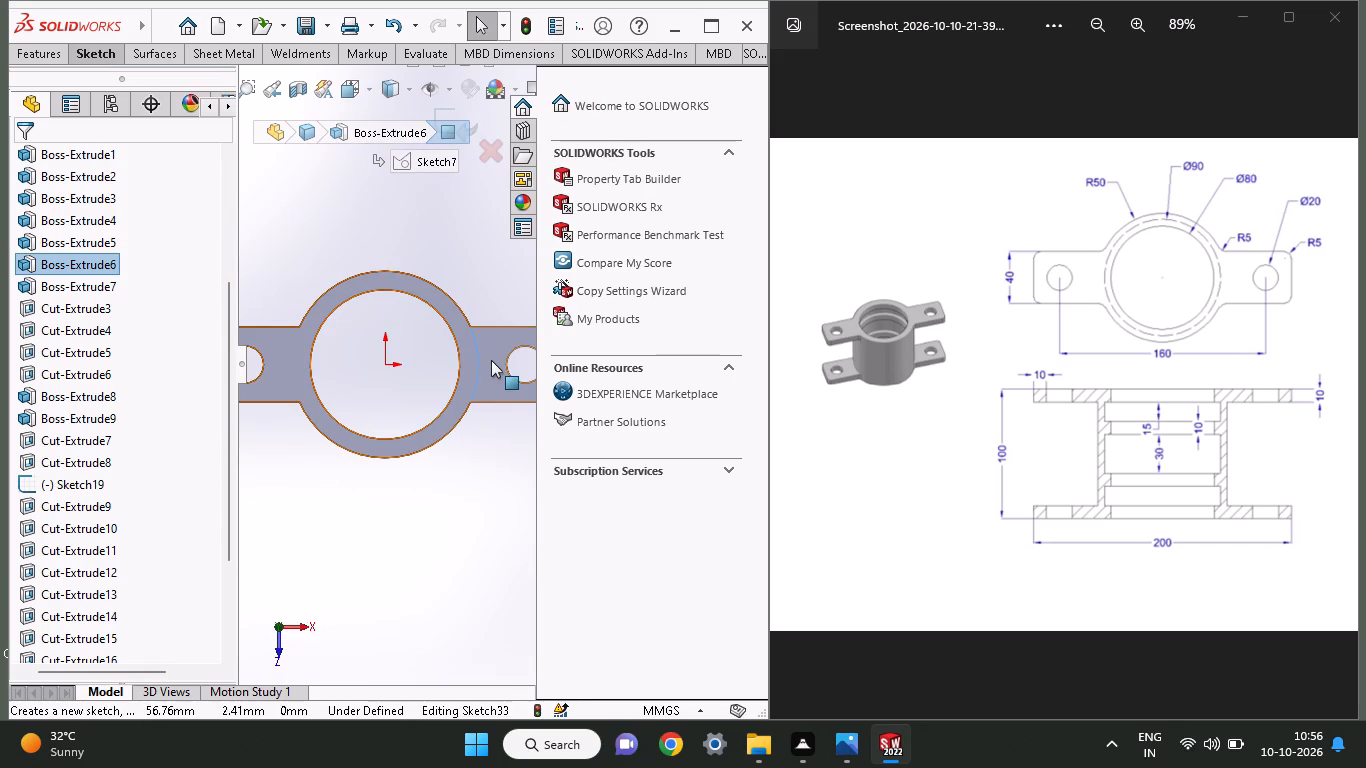
Draw three connected lines along the arm's outline: about 19.3 mm on one side edge, the full end edge, and back along the opposite side.
middle_click(492, 392)
scroll(492, 392, "down", 1)
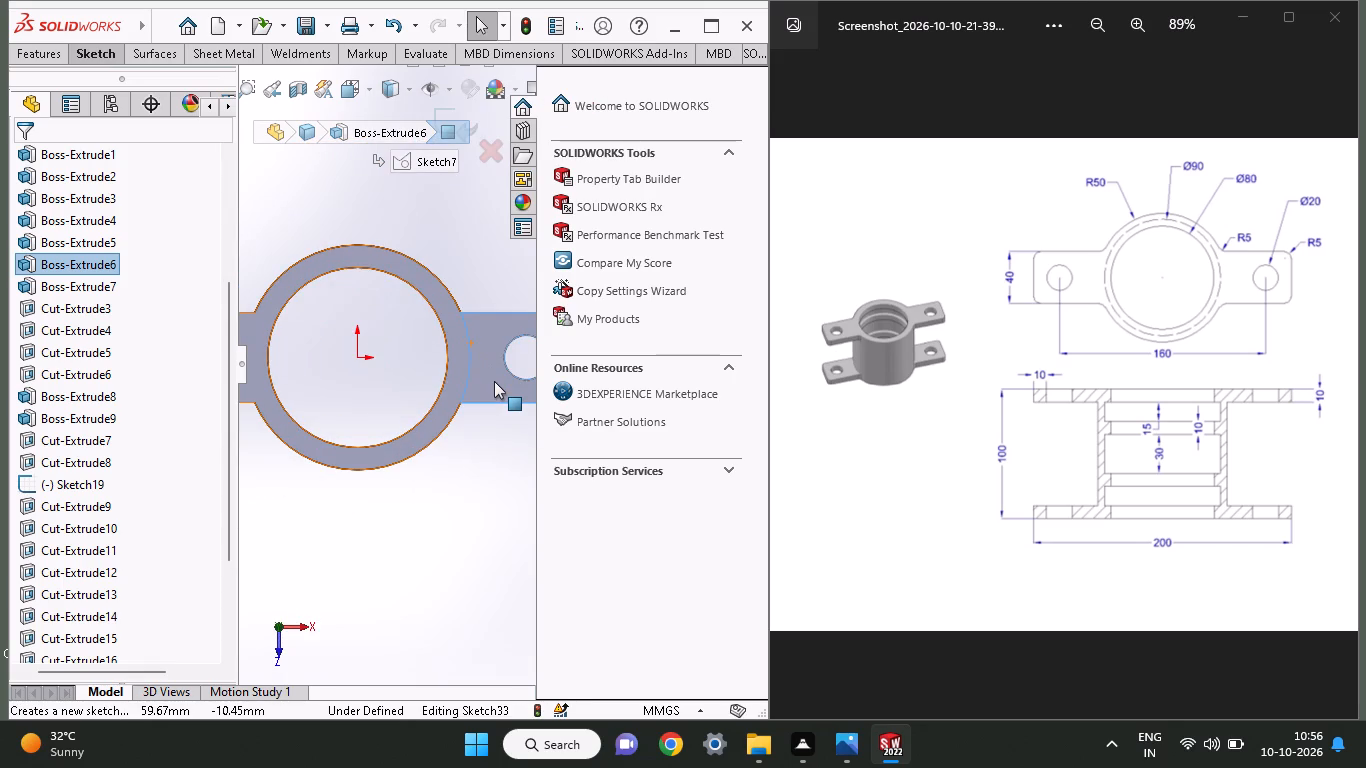
scroll(494, 381, "up", 1)
scroll(494, 381, "up", 3, "ctrl")
scroll(494, 381, "down", 2, "ctrl")
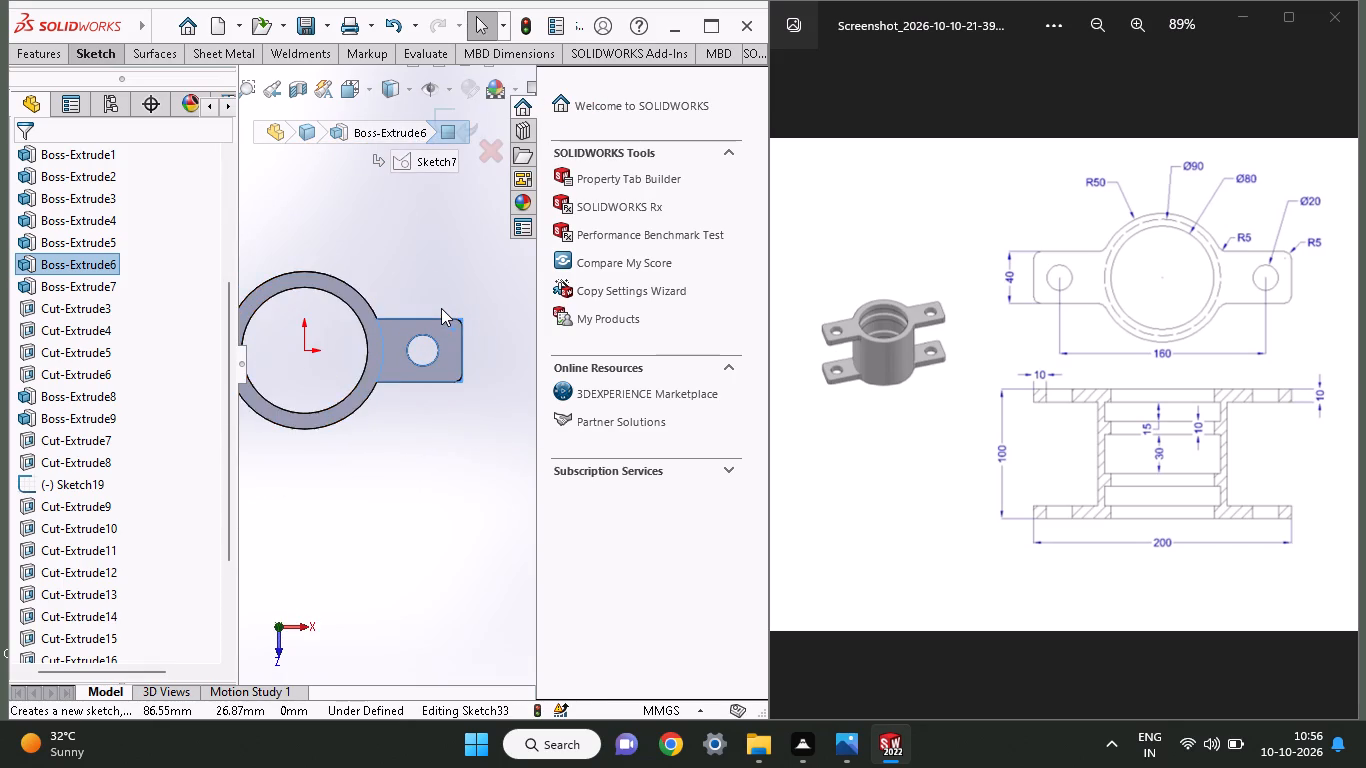
scroll(441, 308, "down", 8, "ctrl")
scroll(434, 326, "down", 1)
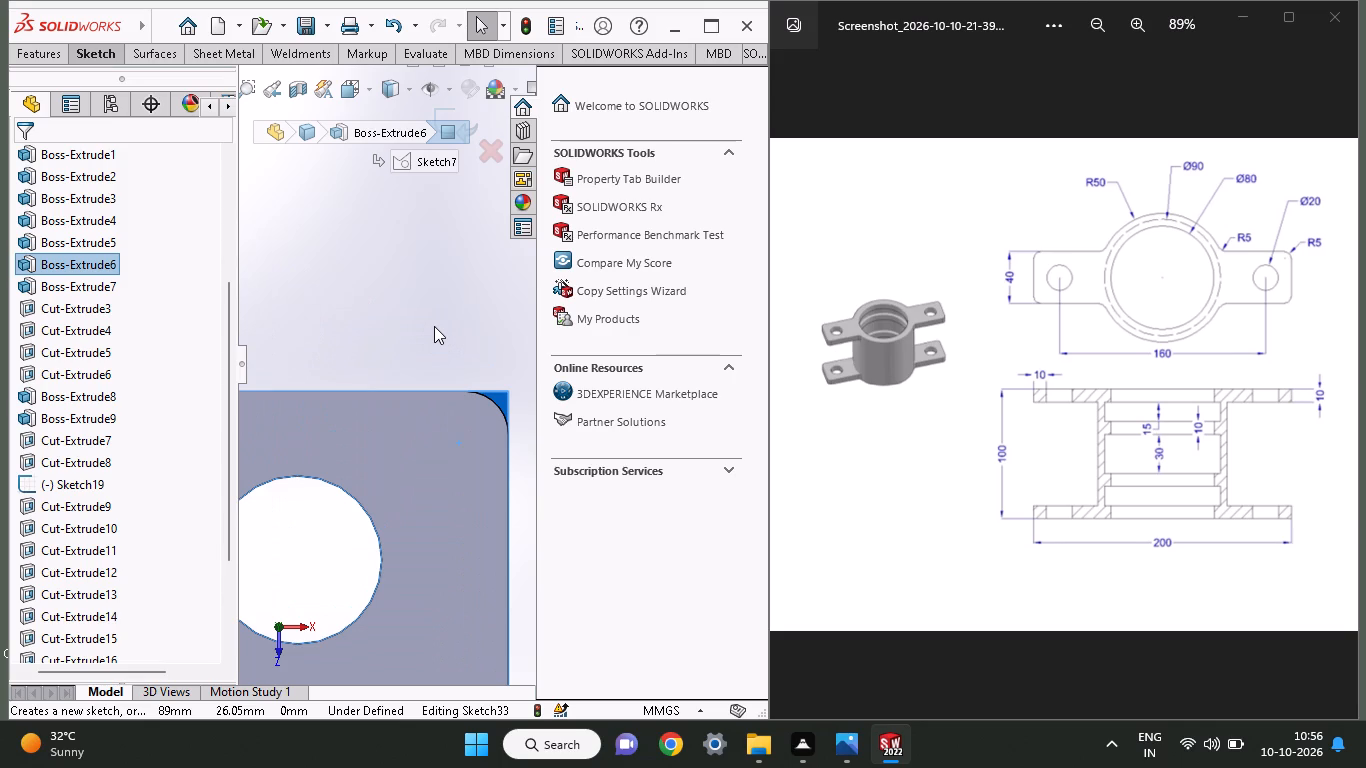
scroll(434, 326, "up", 1)
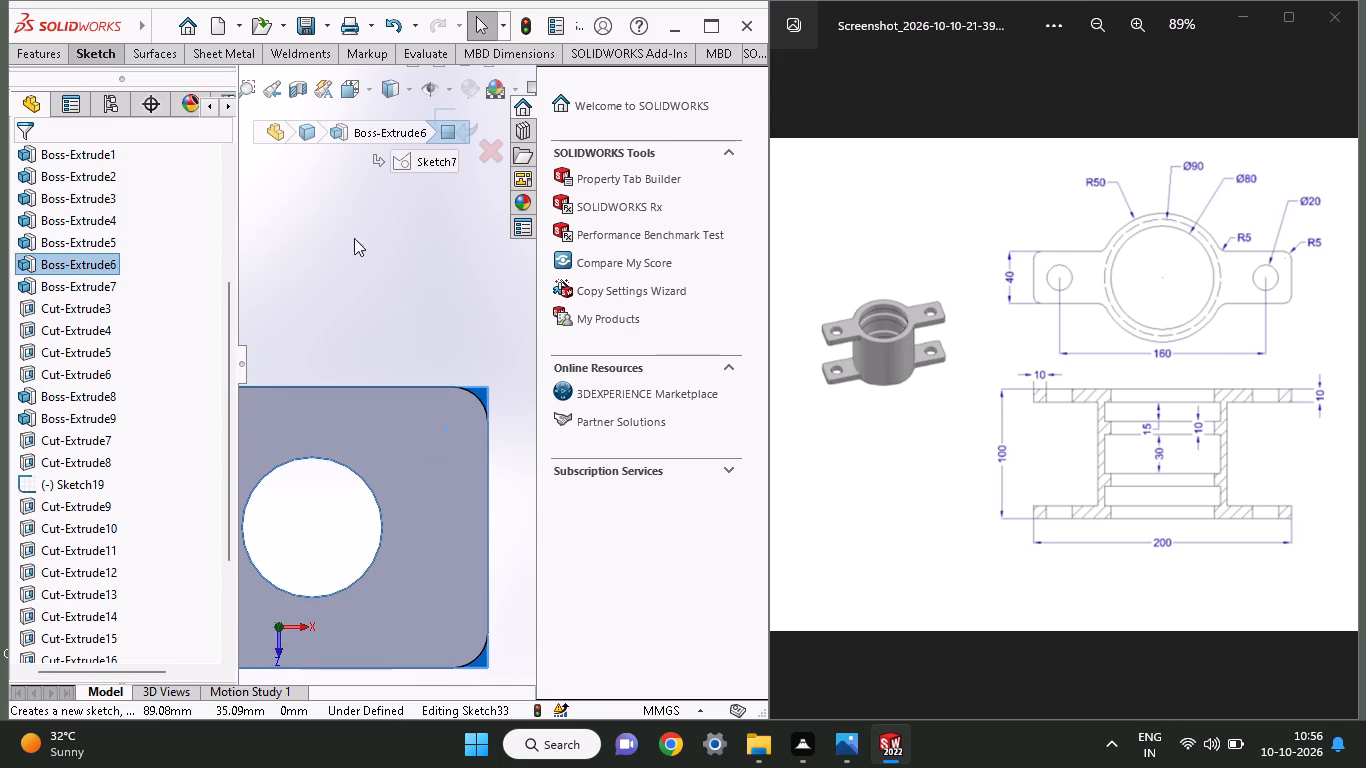
left_click(75, 50)
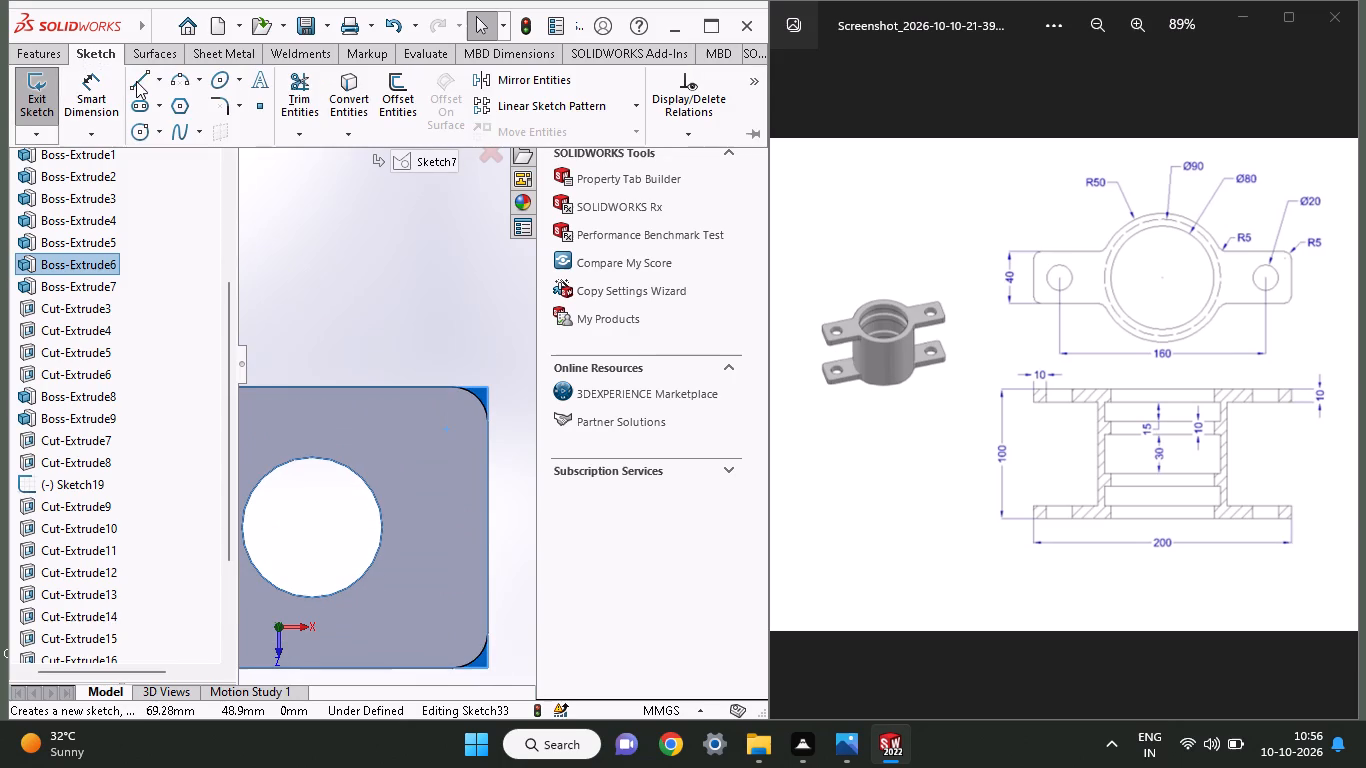
left_click(136, 81)
scroll(183, 130, "down", 1)
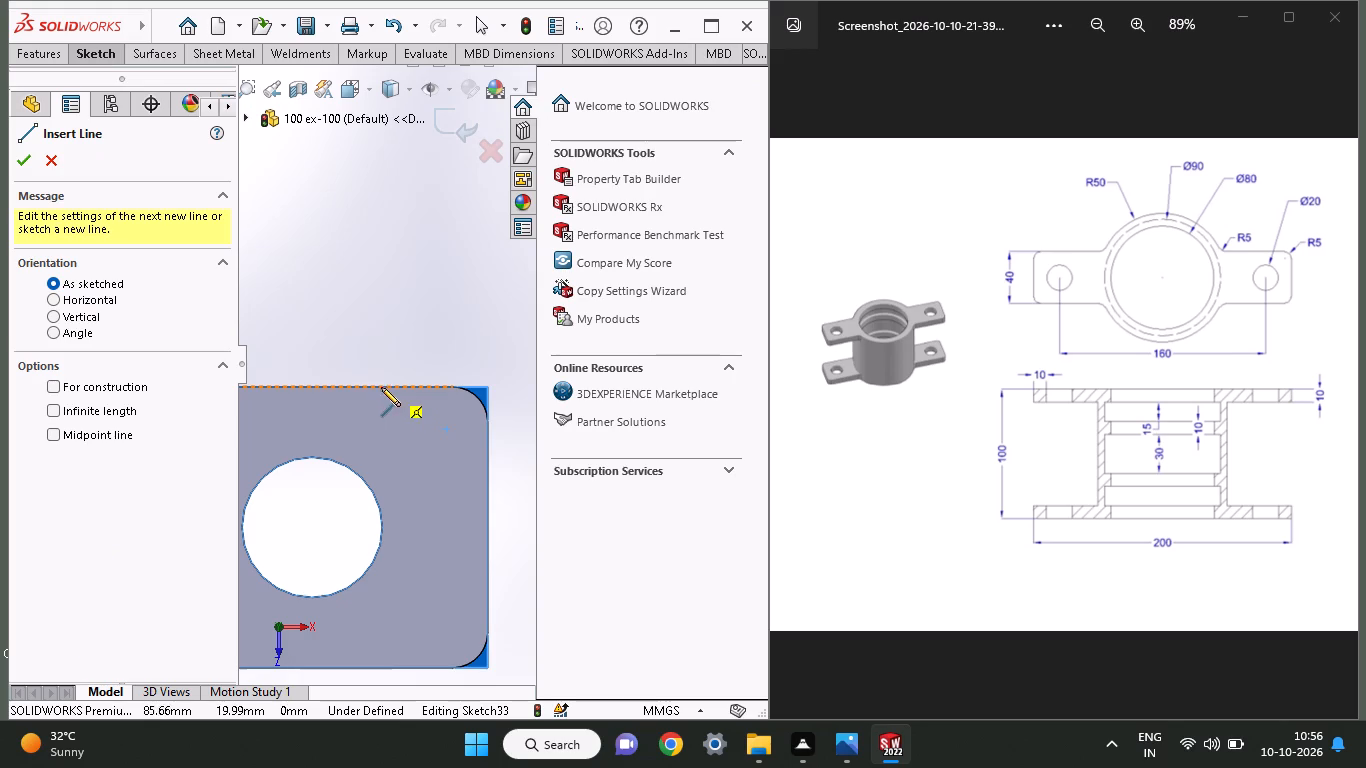
left_click(352, 387)
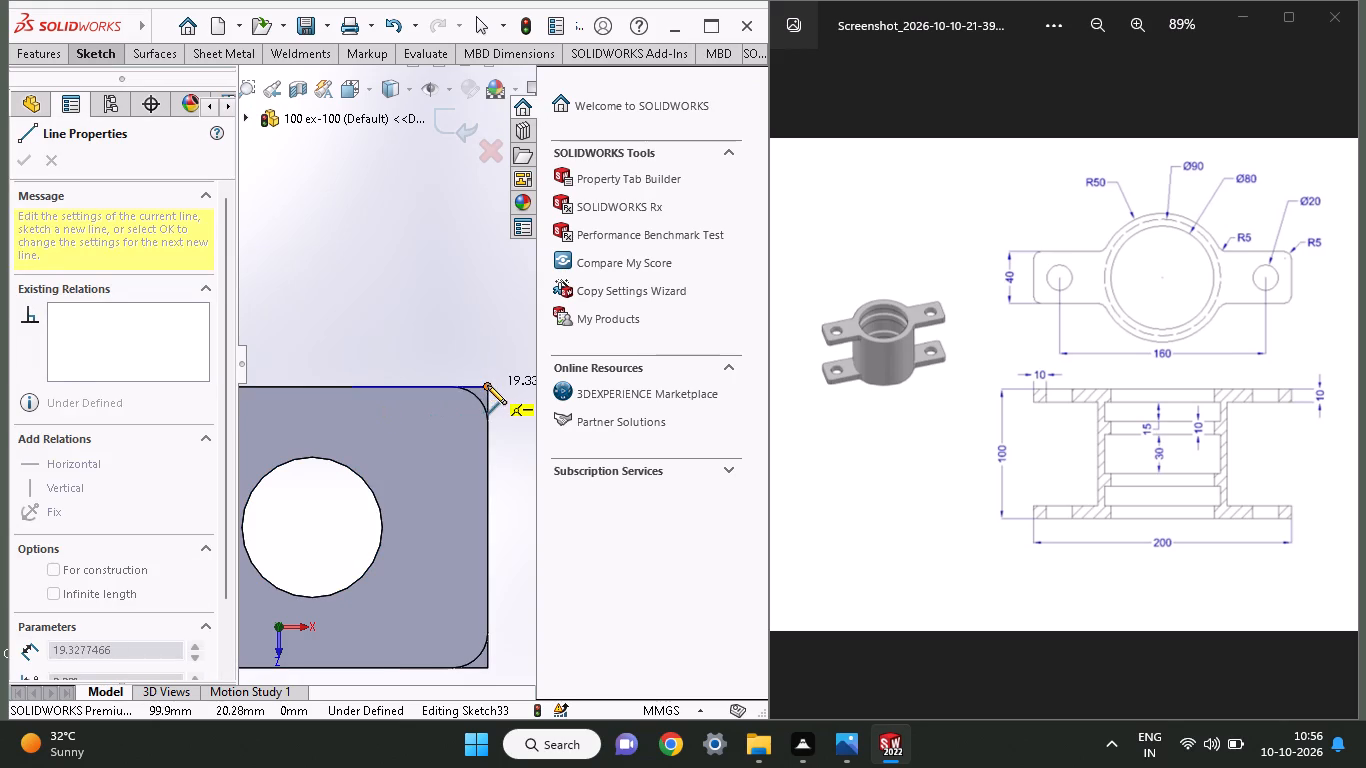
left_click(487, 385)
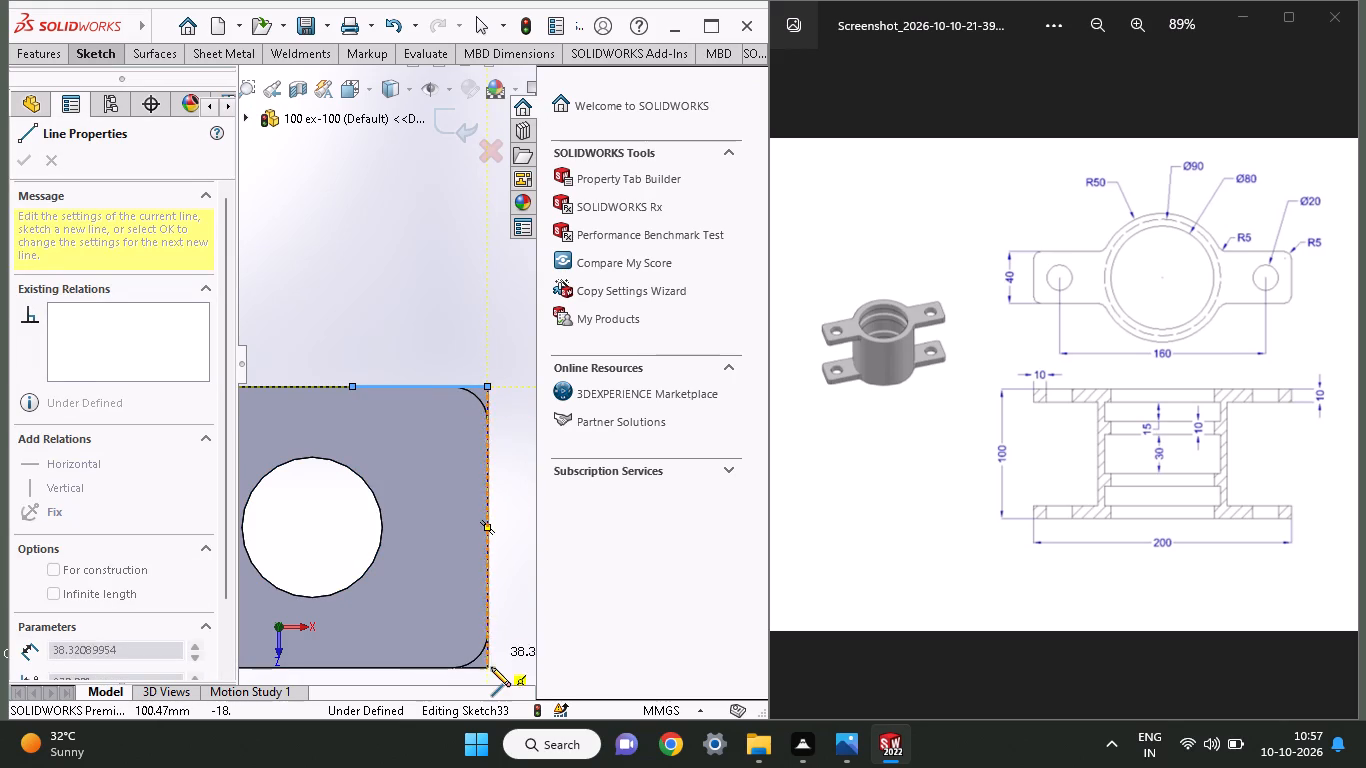
left_click(491, 669)
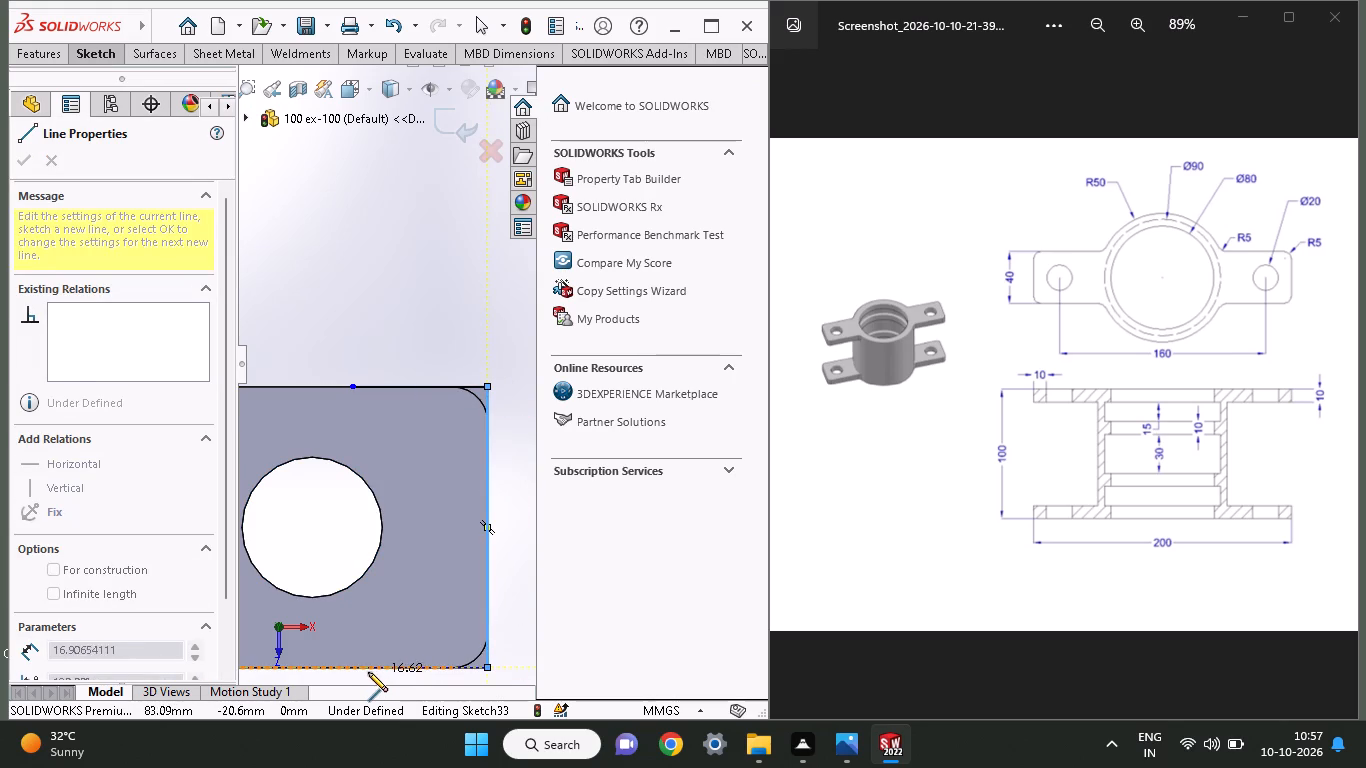
left_click(349, 670)
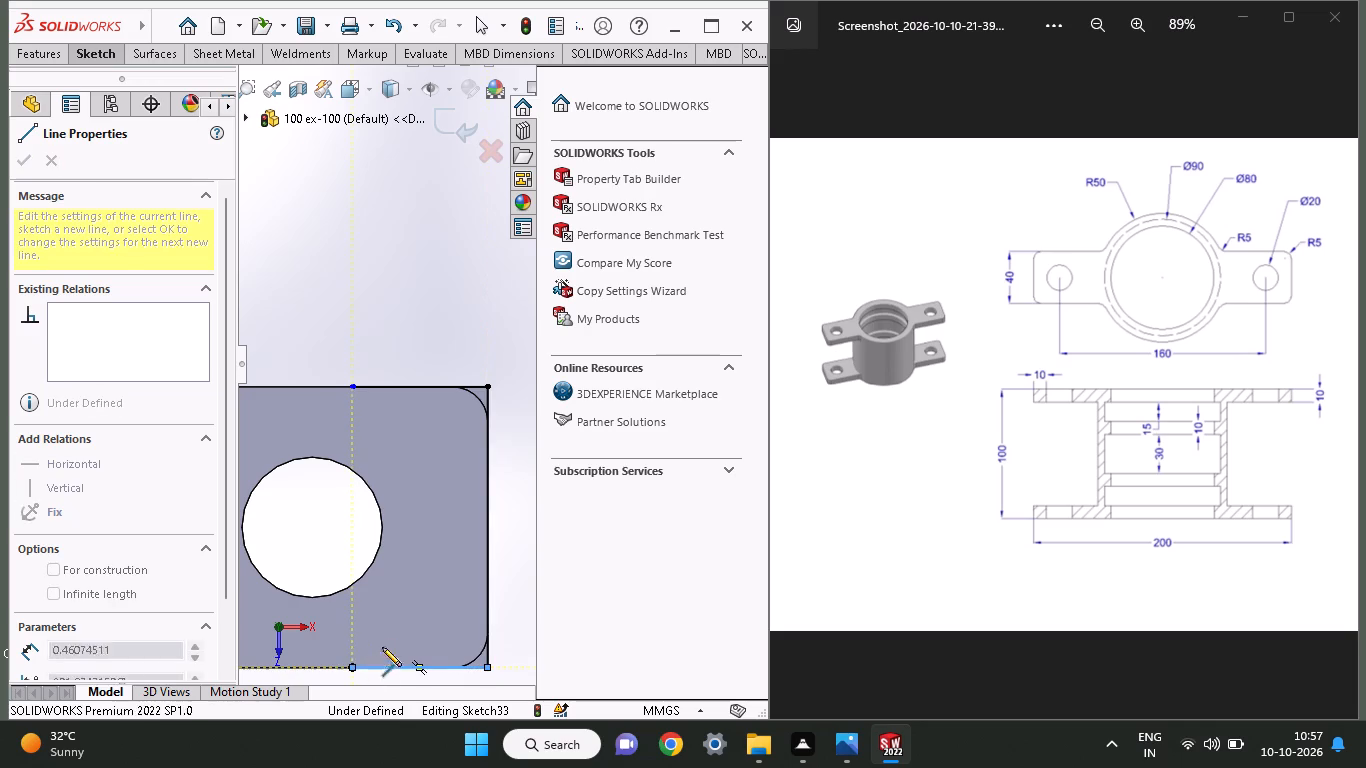
right_click(413, 561)
left_click(430, 529)
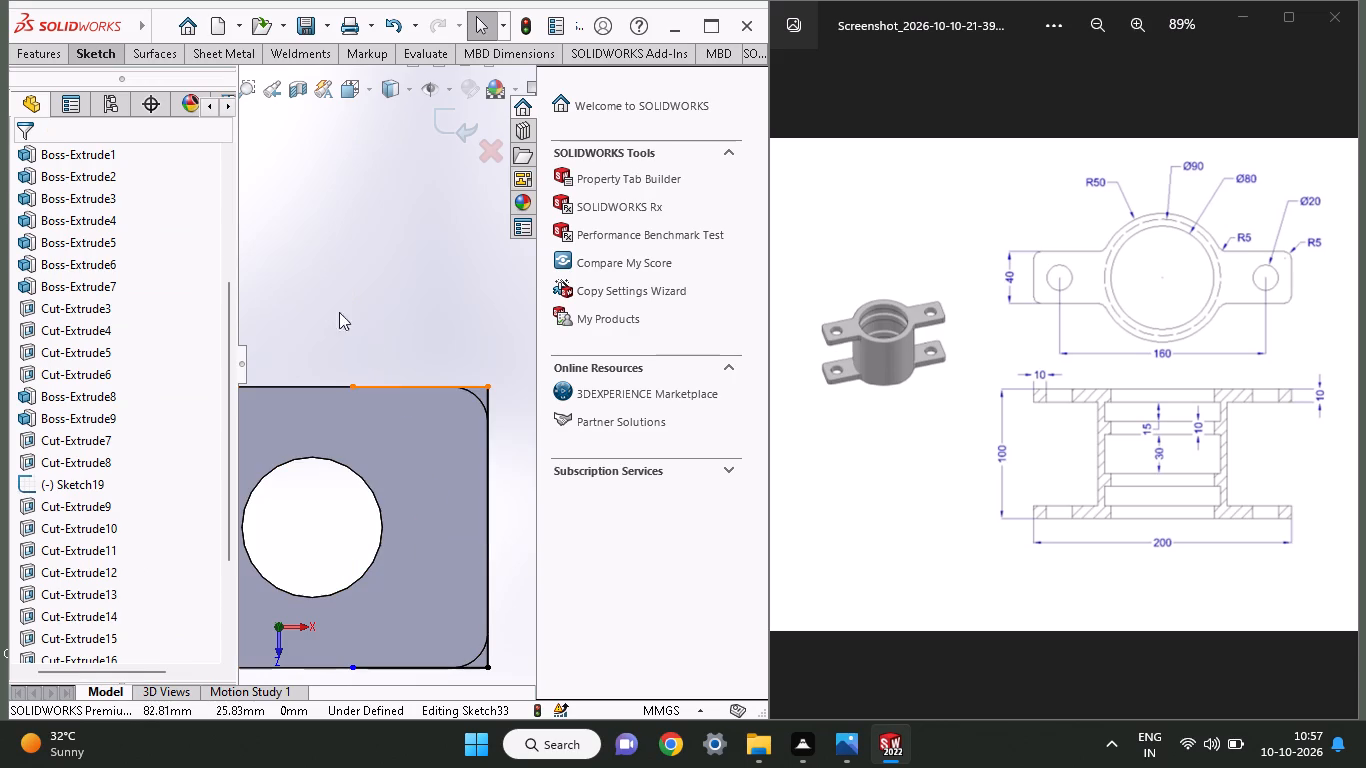
Add a 5 mm sketch fillet between the first side line and the end line.
left_click(104, 55)
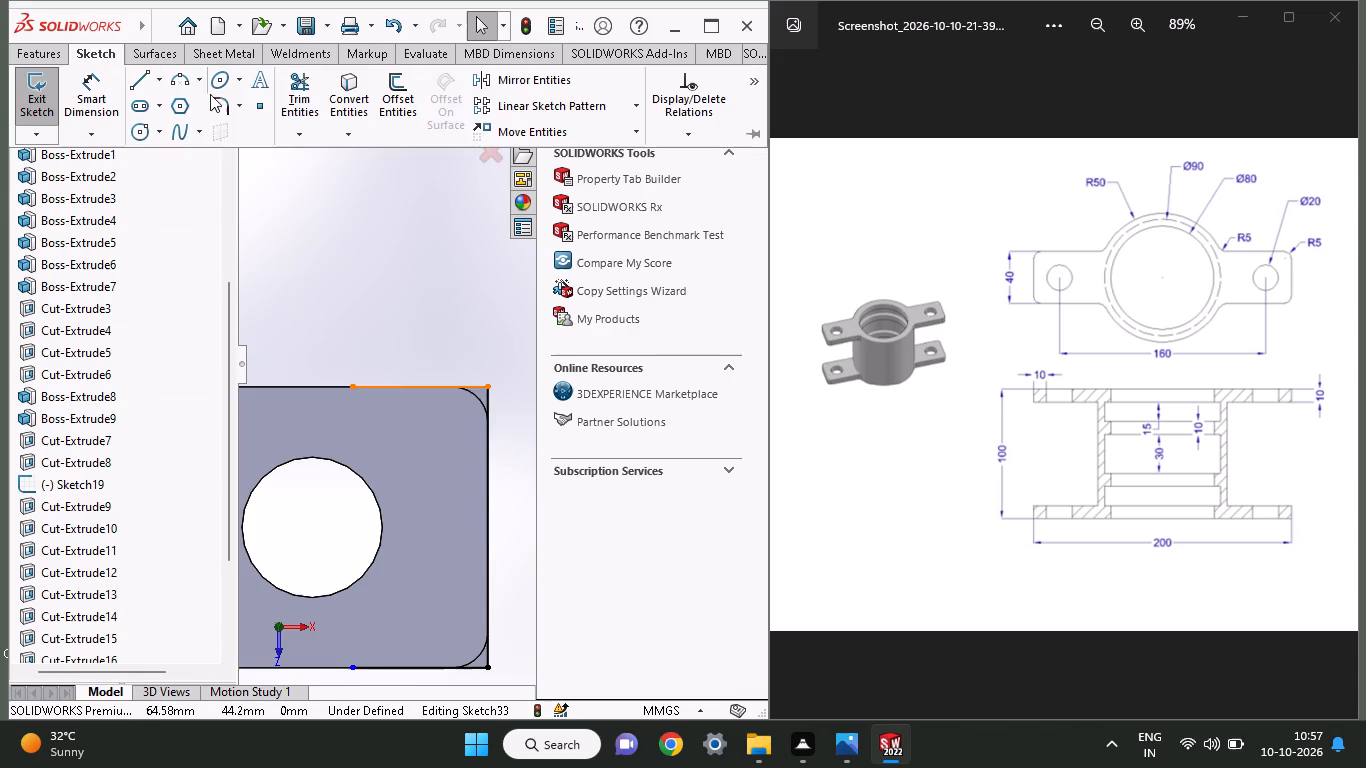
left_click(214, 106)
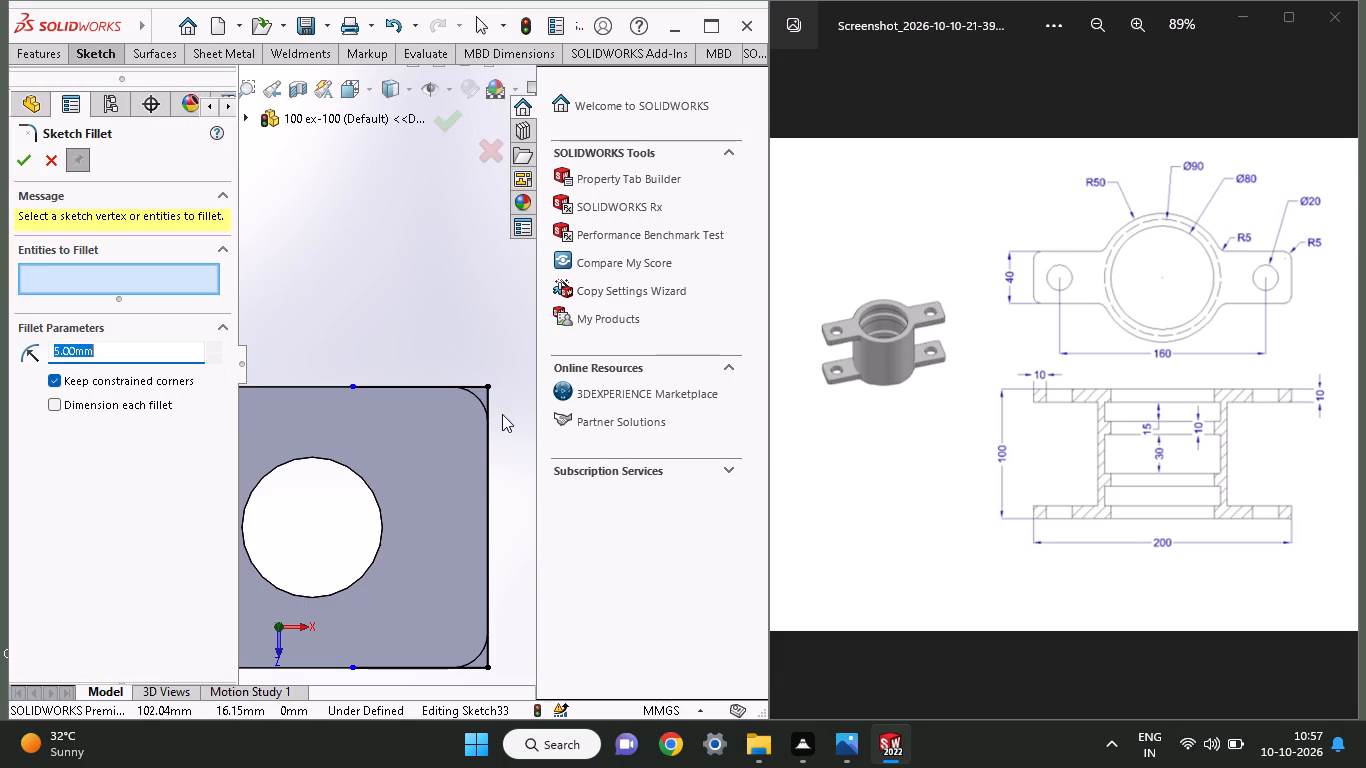
left_click(483, 423)
left_click(459, 392)
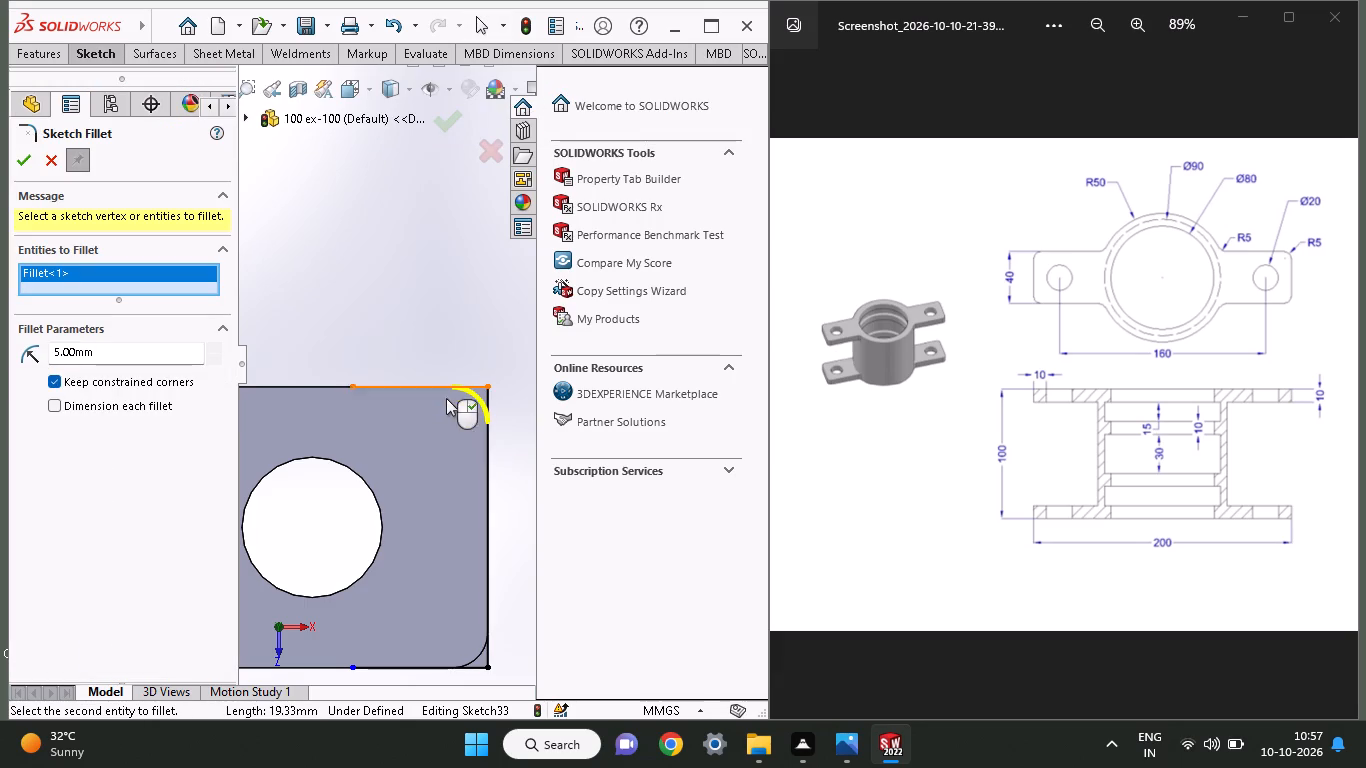
left_click(27, 166)
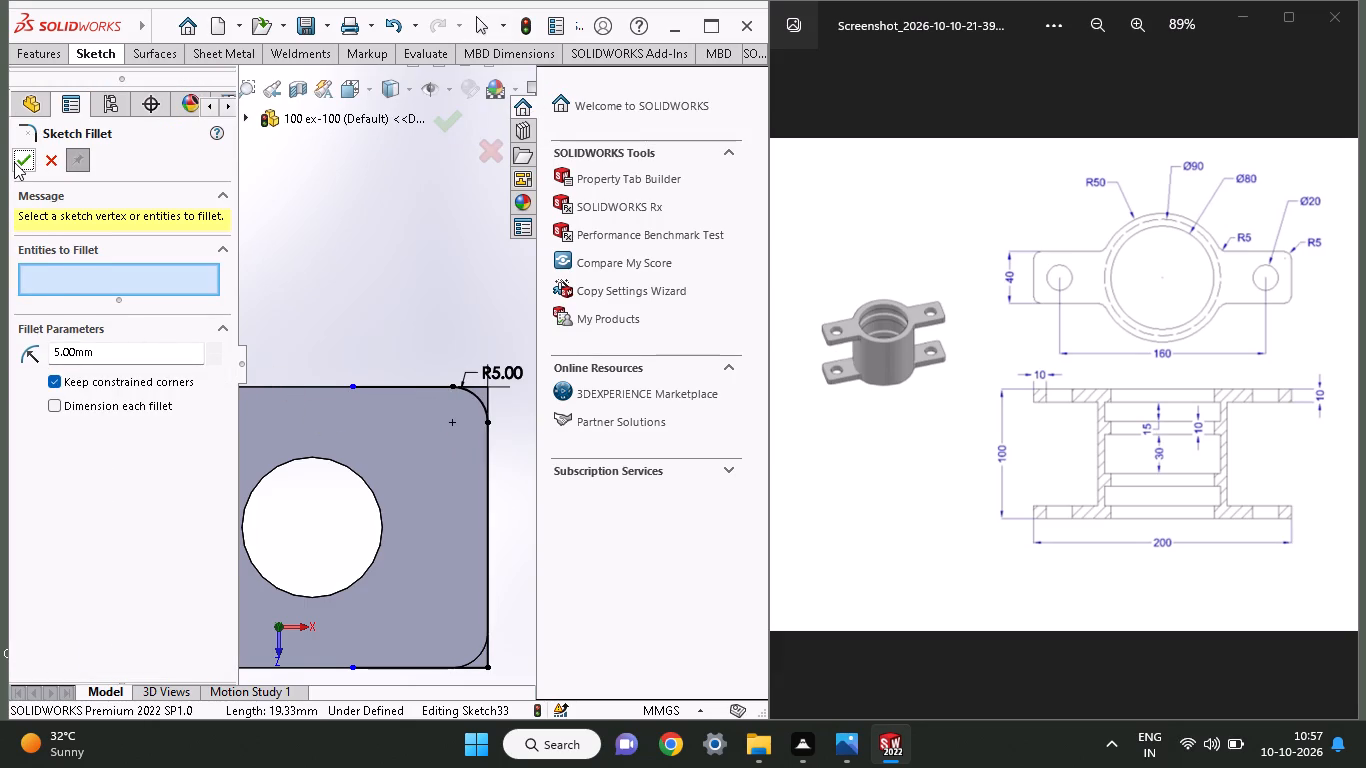
left_click(14, 162)
Add a 5 mm sketch fillet between the end line and the opposite side line.
scroll(67, 70, "up", 1)
scroll(85, 35, "down", 1)
left_click(88, 57)
scroll(88, 57, "up", 1)
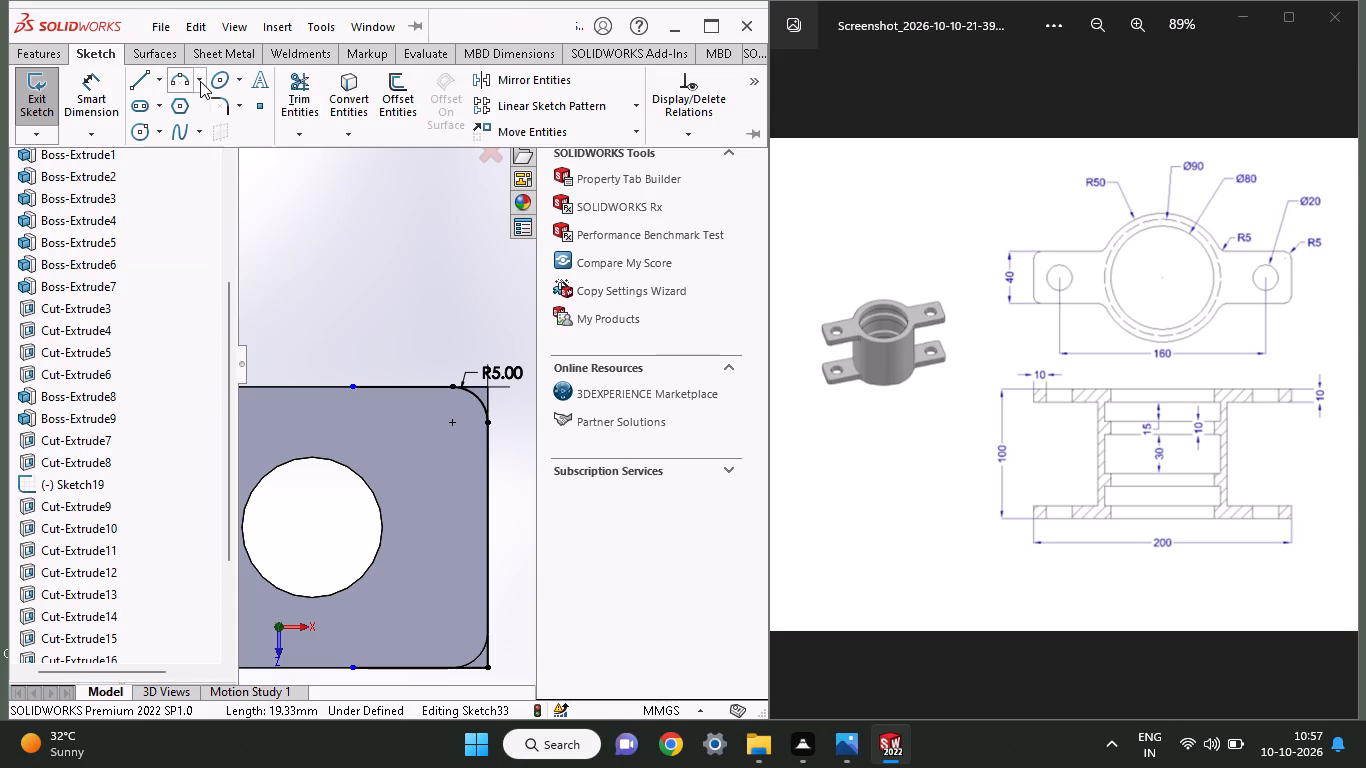
left_click(213, 95)
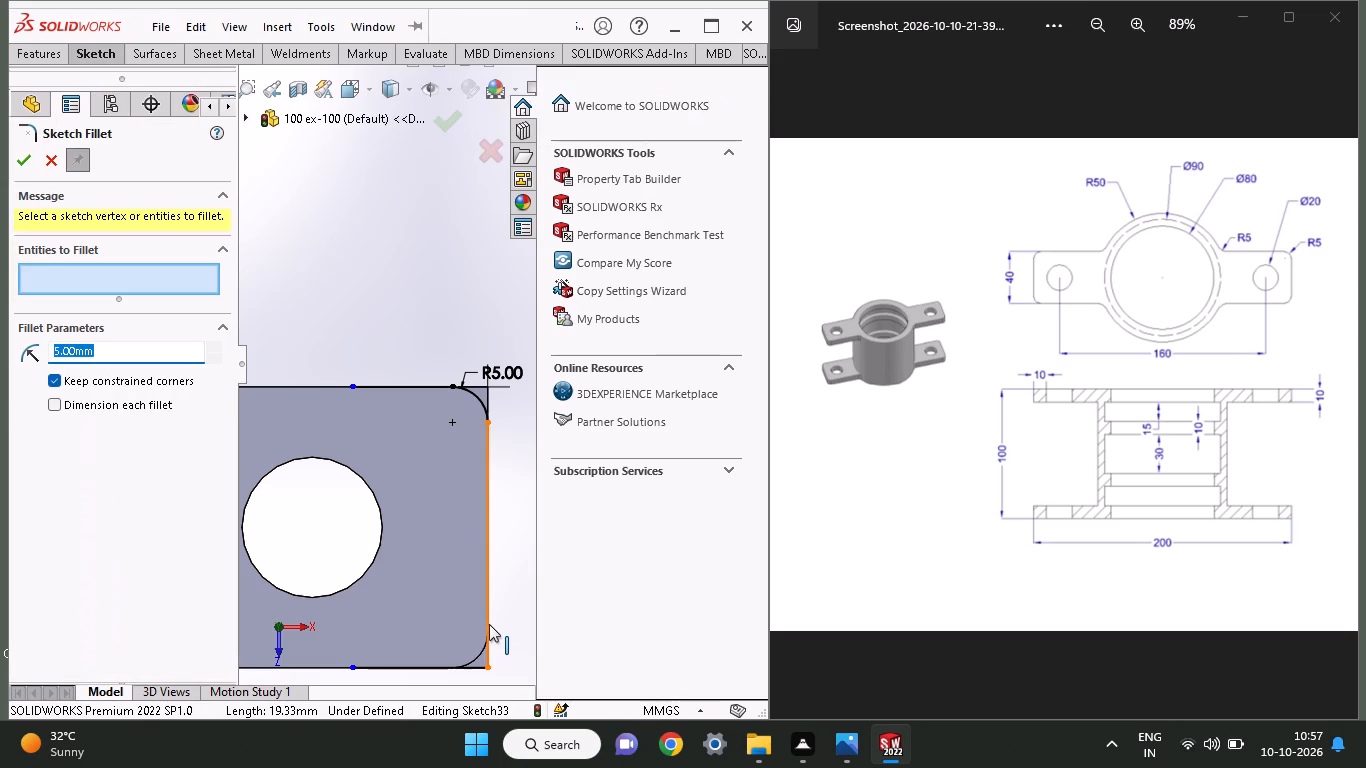
left_click(489, 624)
scroll(458, 666, "down", 1)
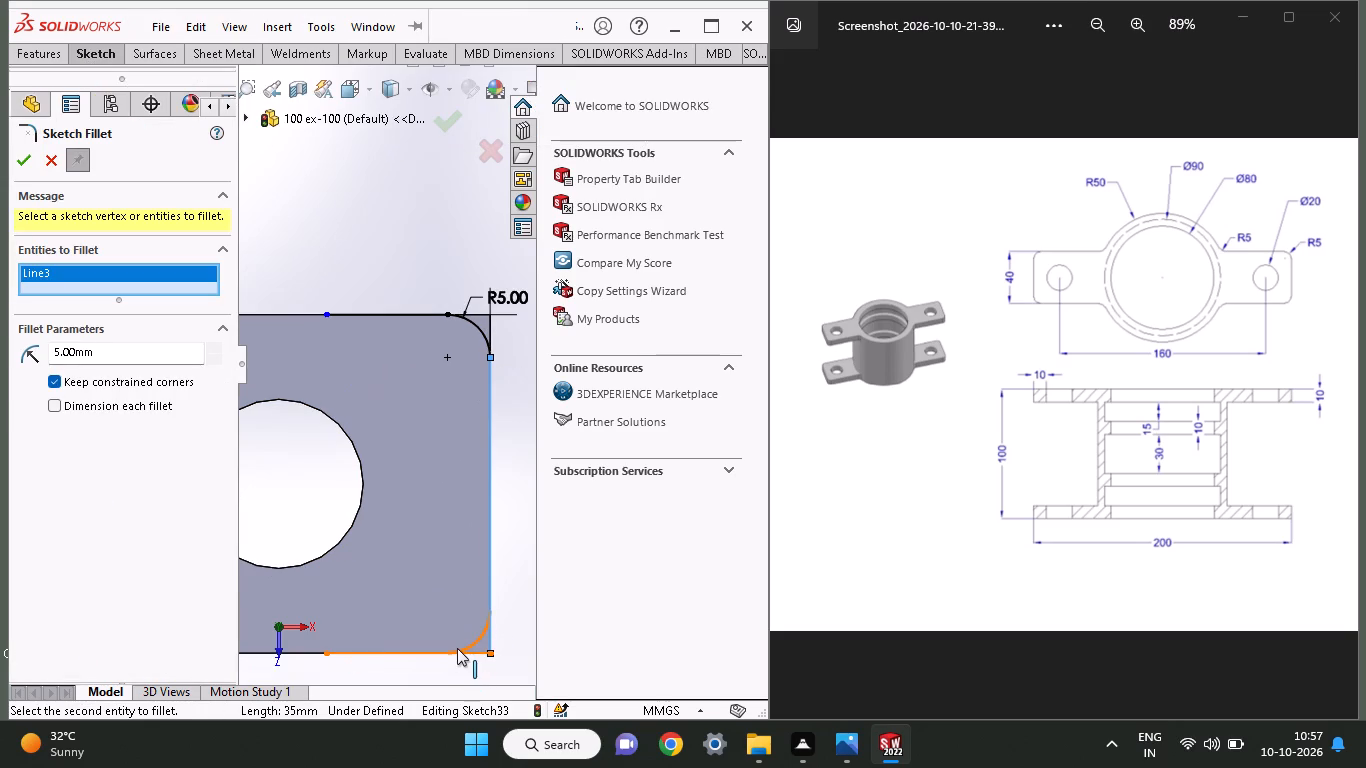
scroll(444, 666, "up", 1)
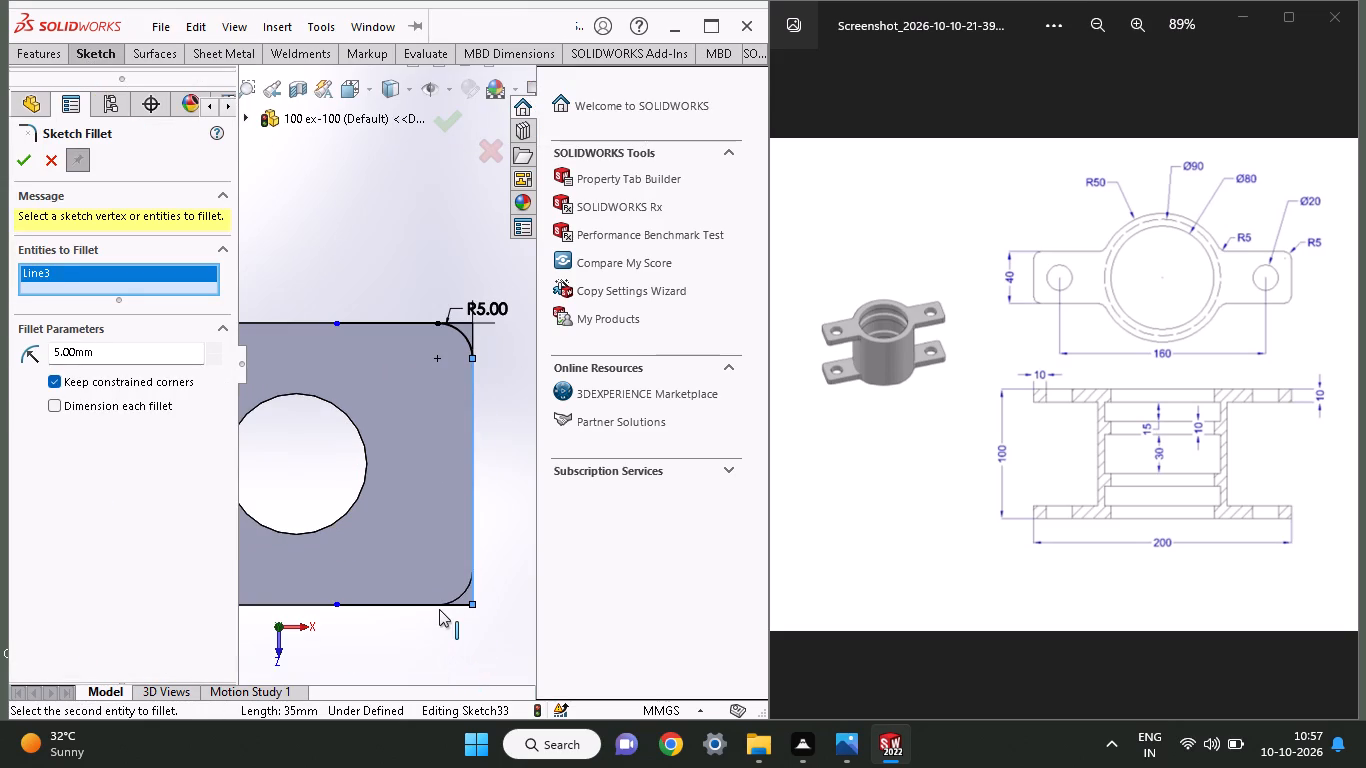
left_click(439, 609)
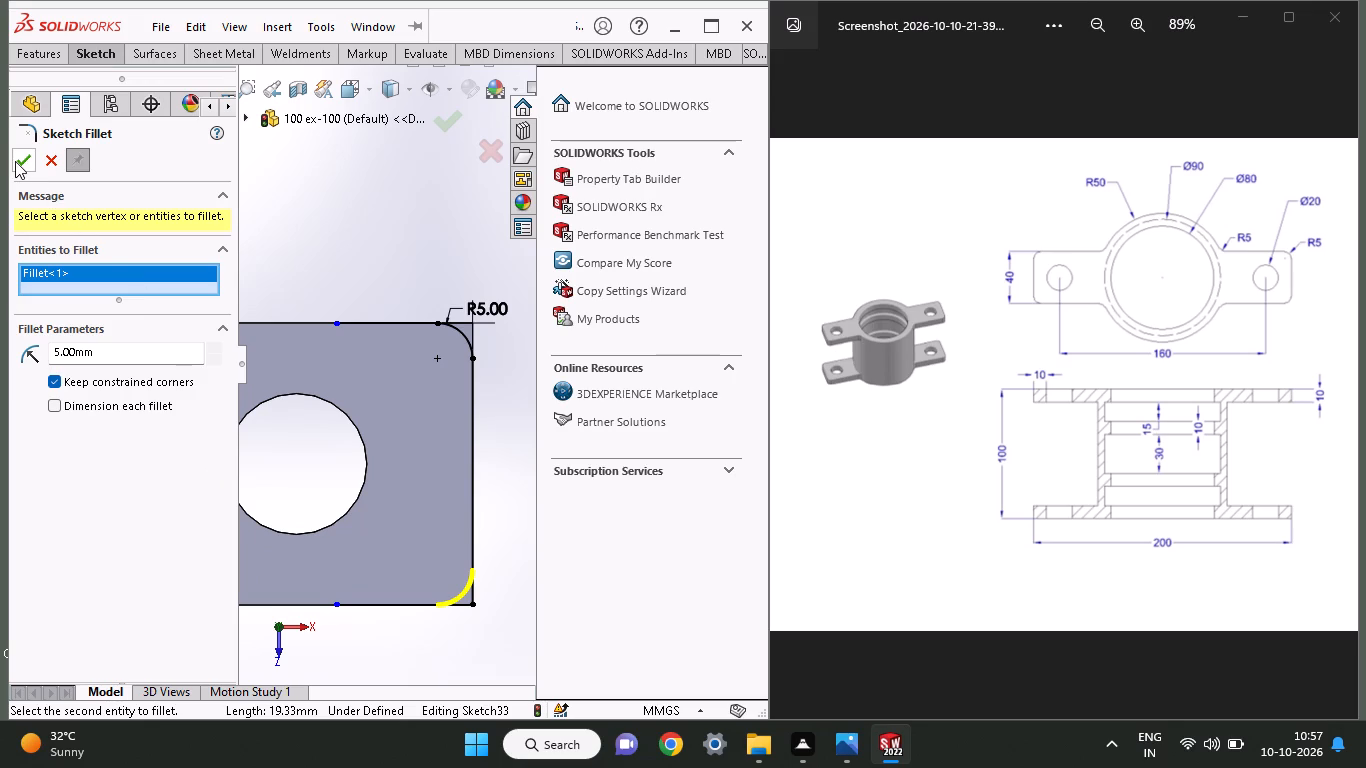
left_click(15, 161)
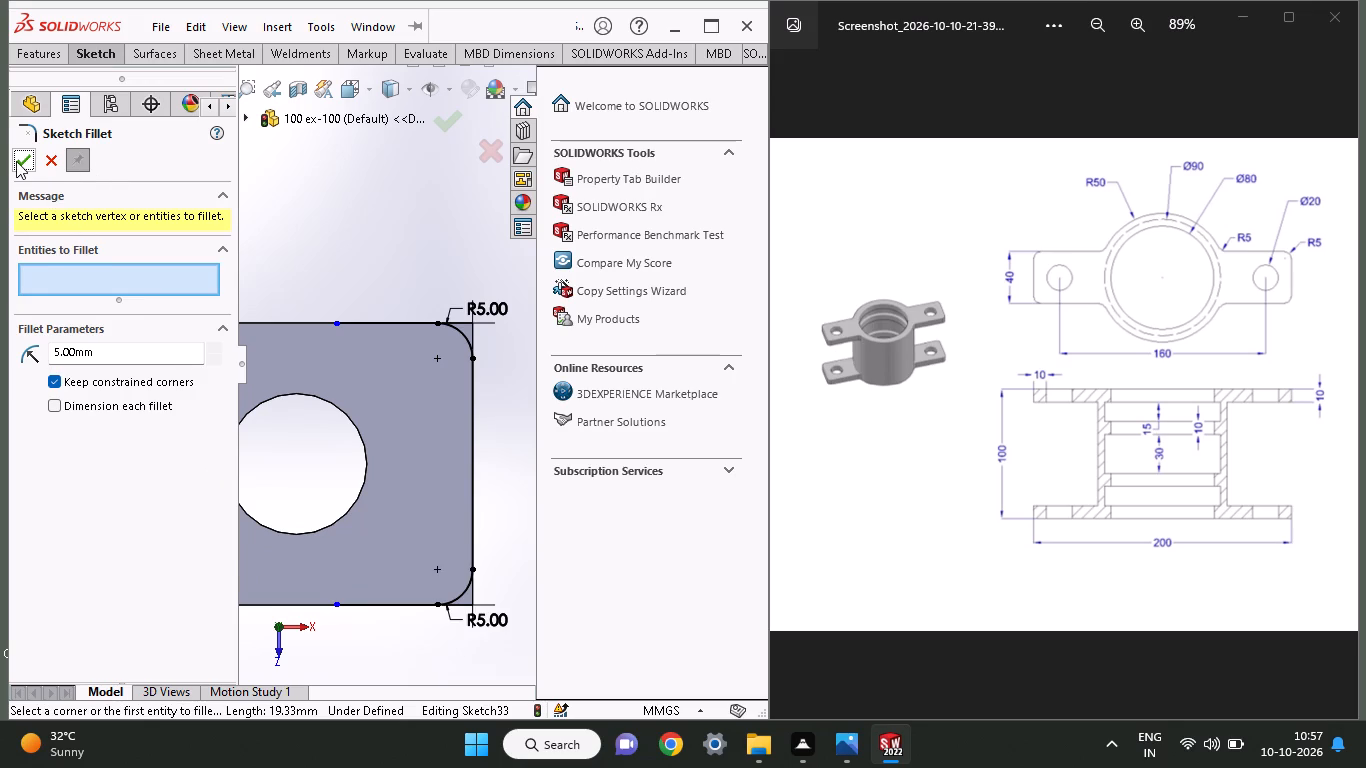
left_click(16, 161)
Power-trim the first corner's R5 fillet arc and try trimming across the outside of the second corner.
left_click(105, 57)
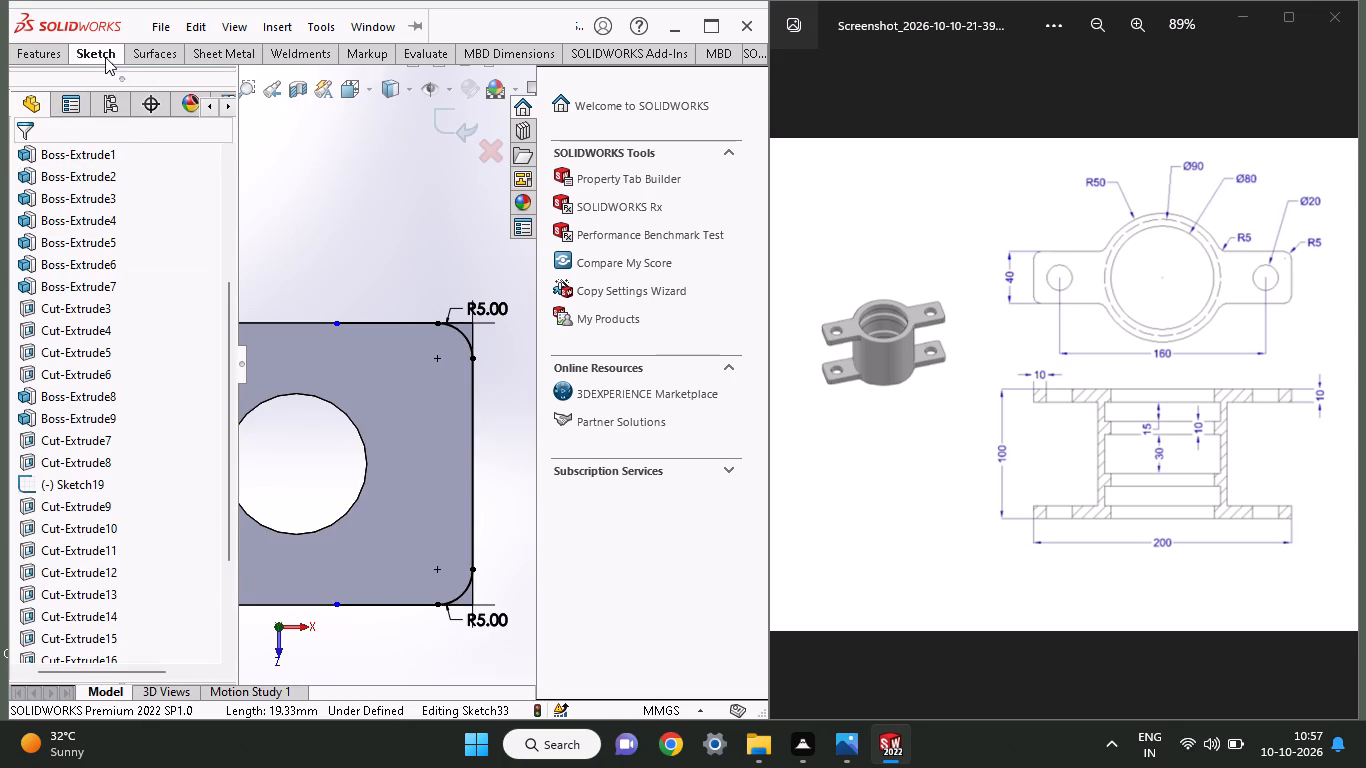
left_click(292, 81)
scroll(320, 118, "down", 1)
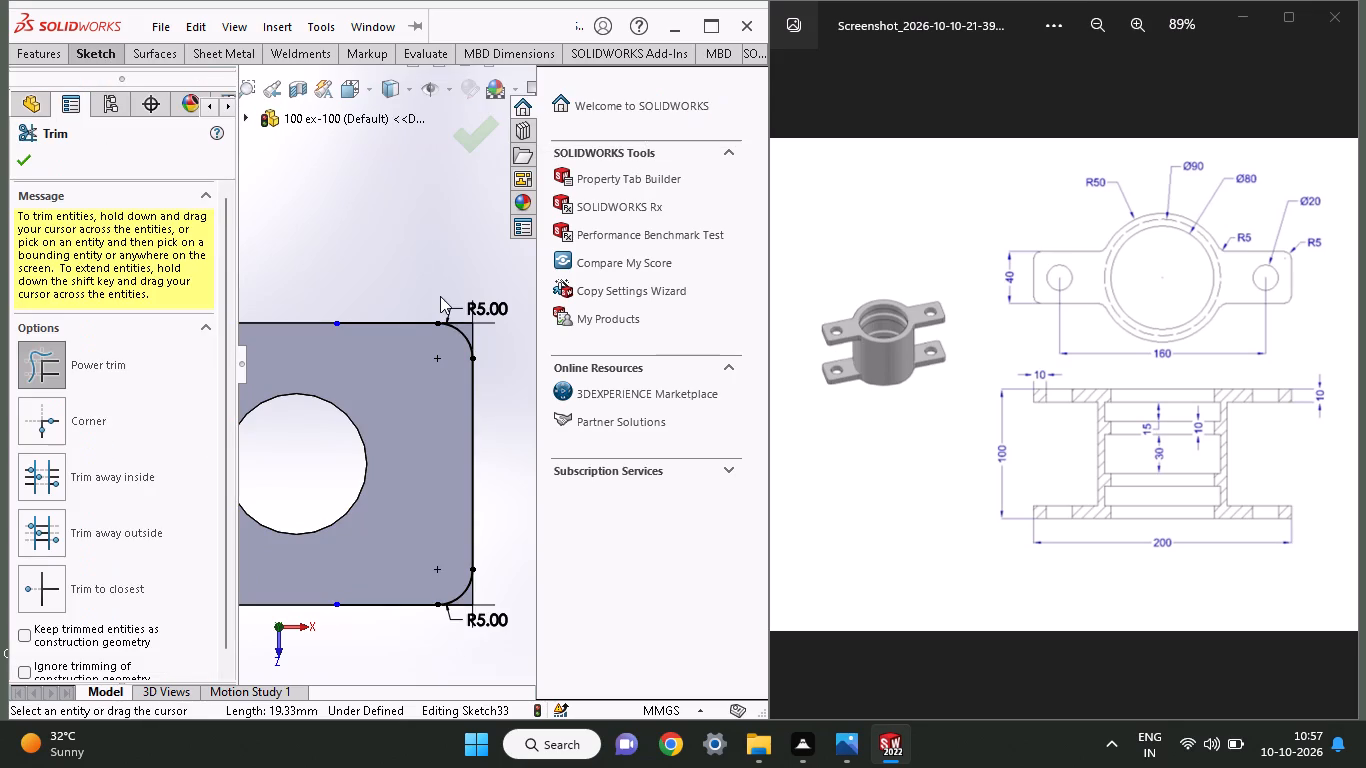
left_click_drag(440, 296, 457, 331)
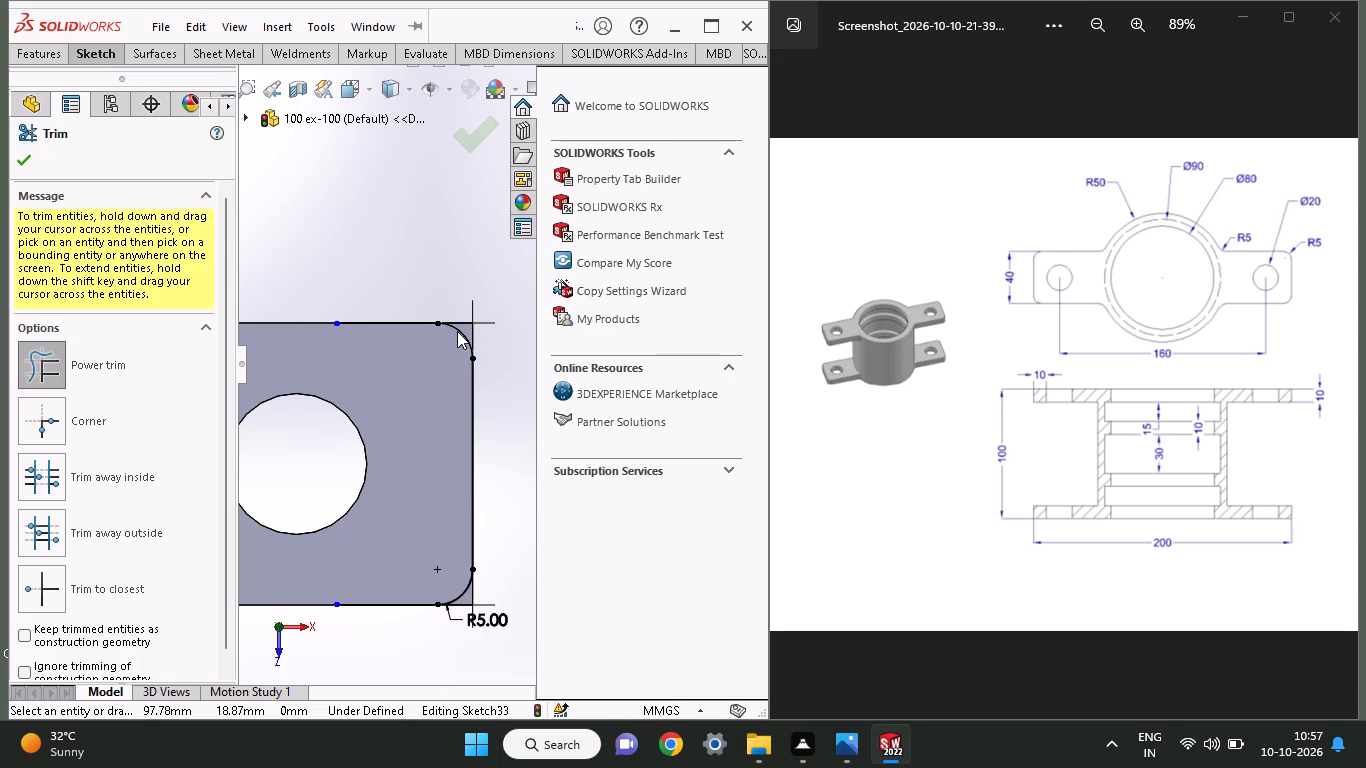
left_click_drag(486, 335, 445, 303)
scroll(454, 317, "up", 1)
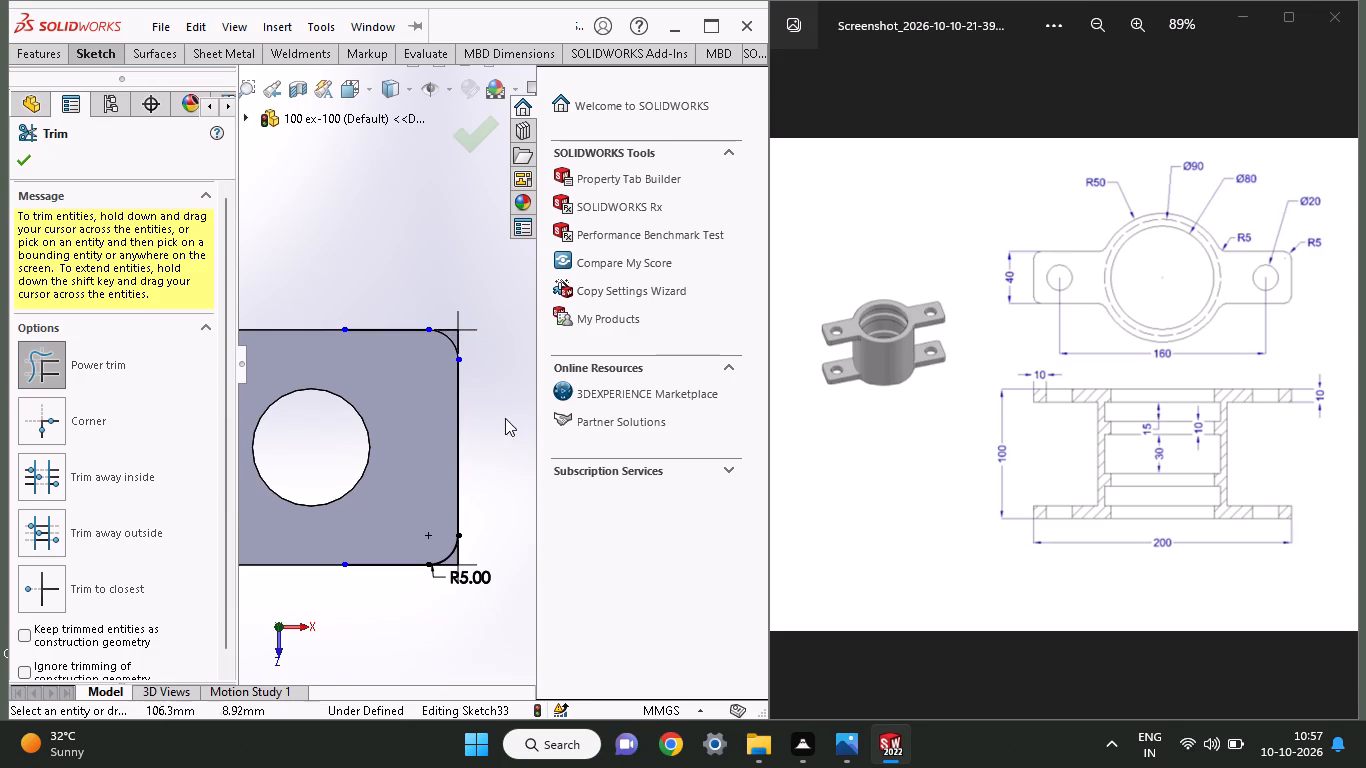
left_click_drag(483, 536, 460, 559)
left_click_drag(460, 559, 448, 577)
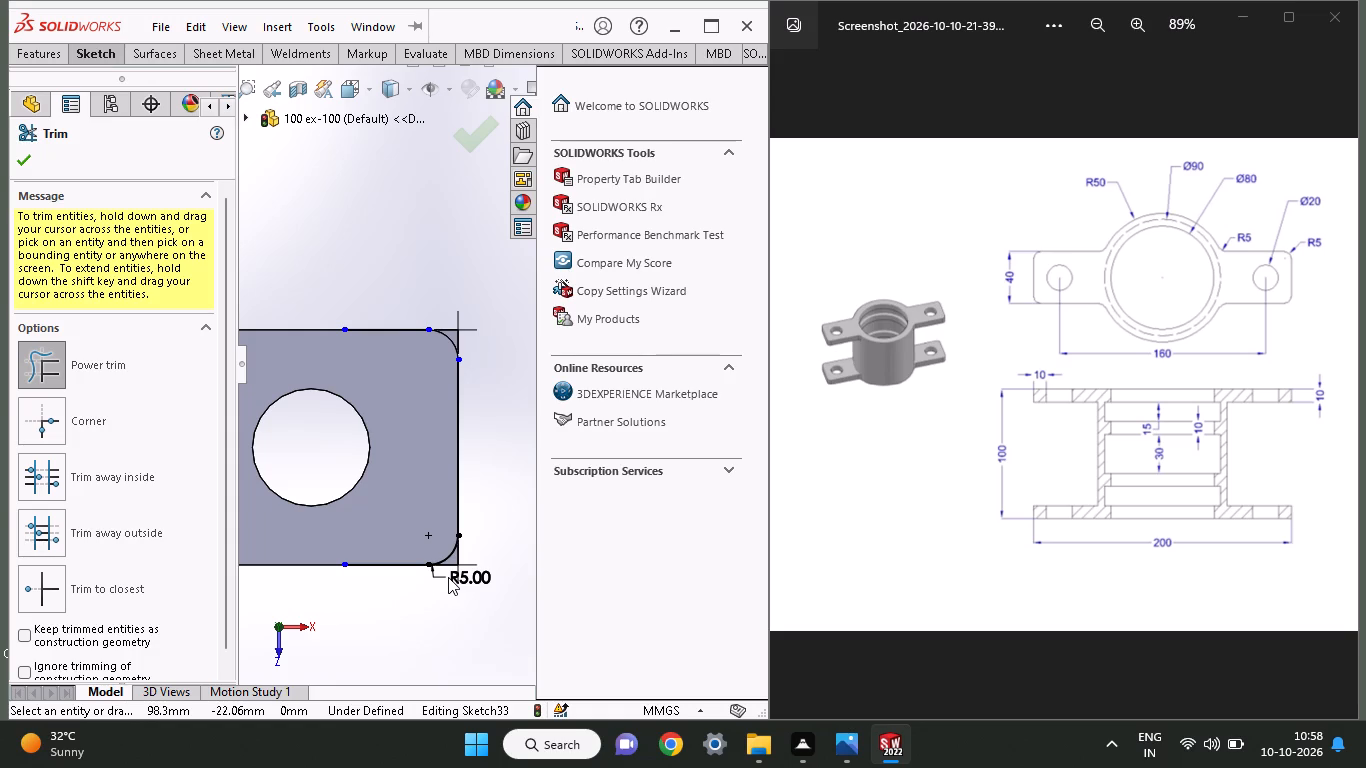
Draw a 5 mm vertical line from the second corner's sharp vertex to the R5 arc's end on the arm's end edge.
scroll(464, 514, "down", 1, "ctrl")
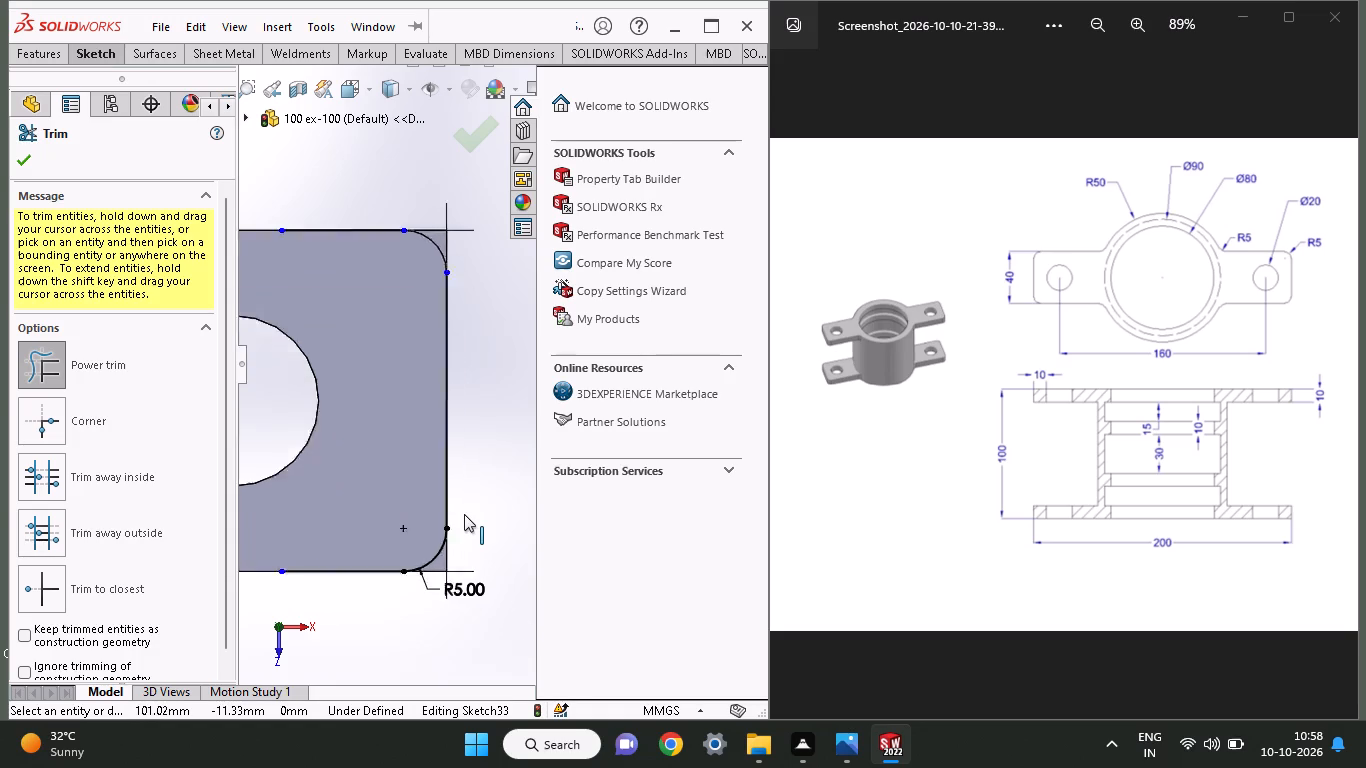
scroll(464, 514, "down", 6, "ctrl")
scroll(464, 514, "up", 3, "ctrl")
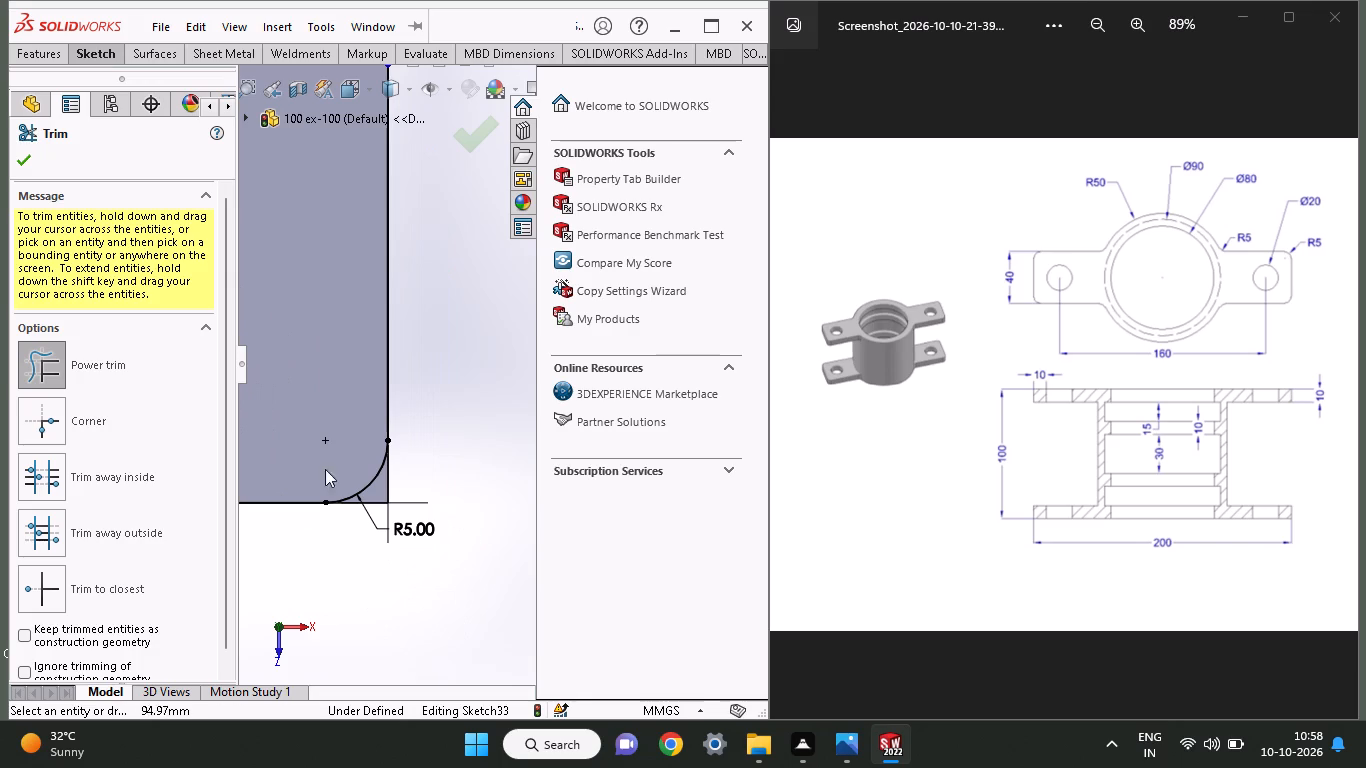
left_click(89, 56)
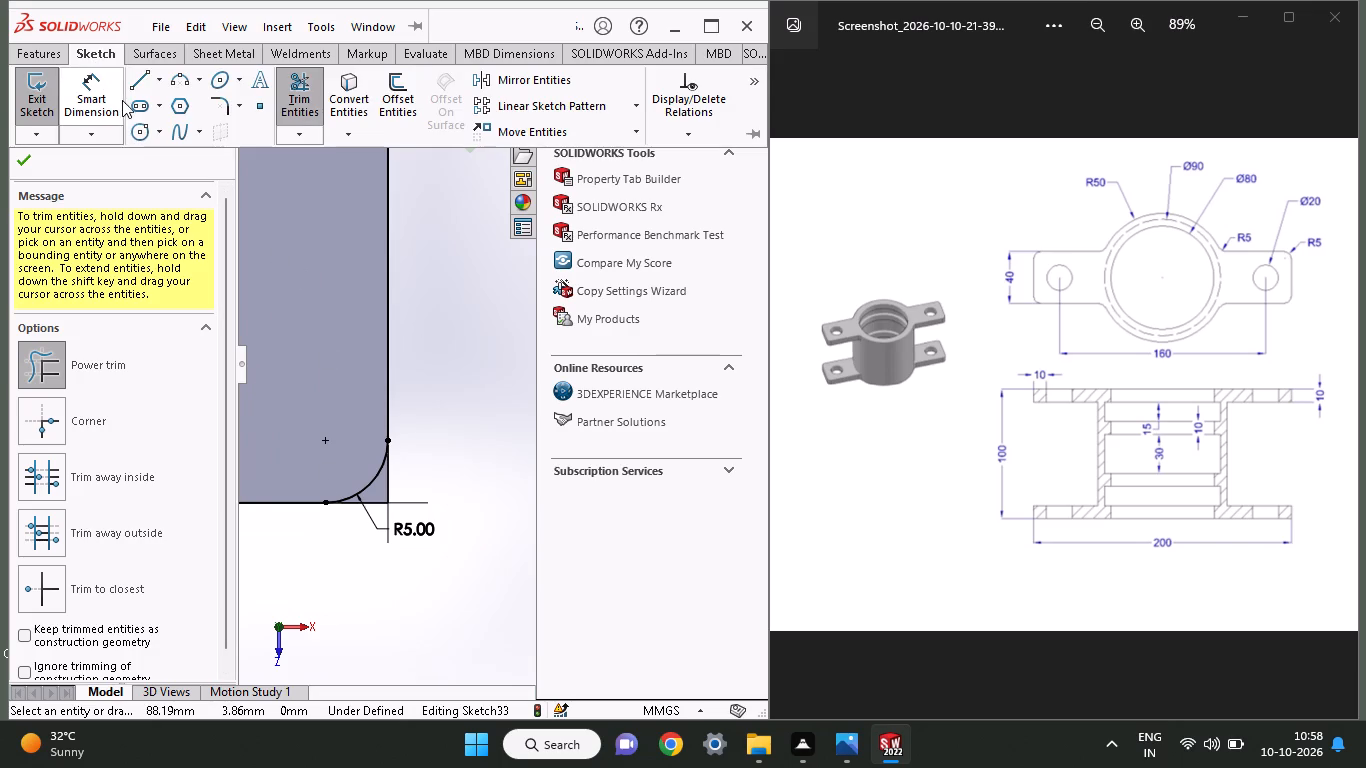
left_click(127, 83)
left_click(387, 505)
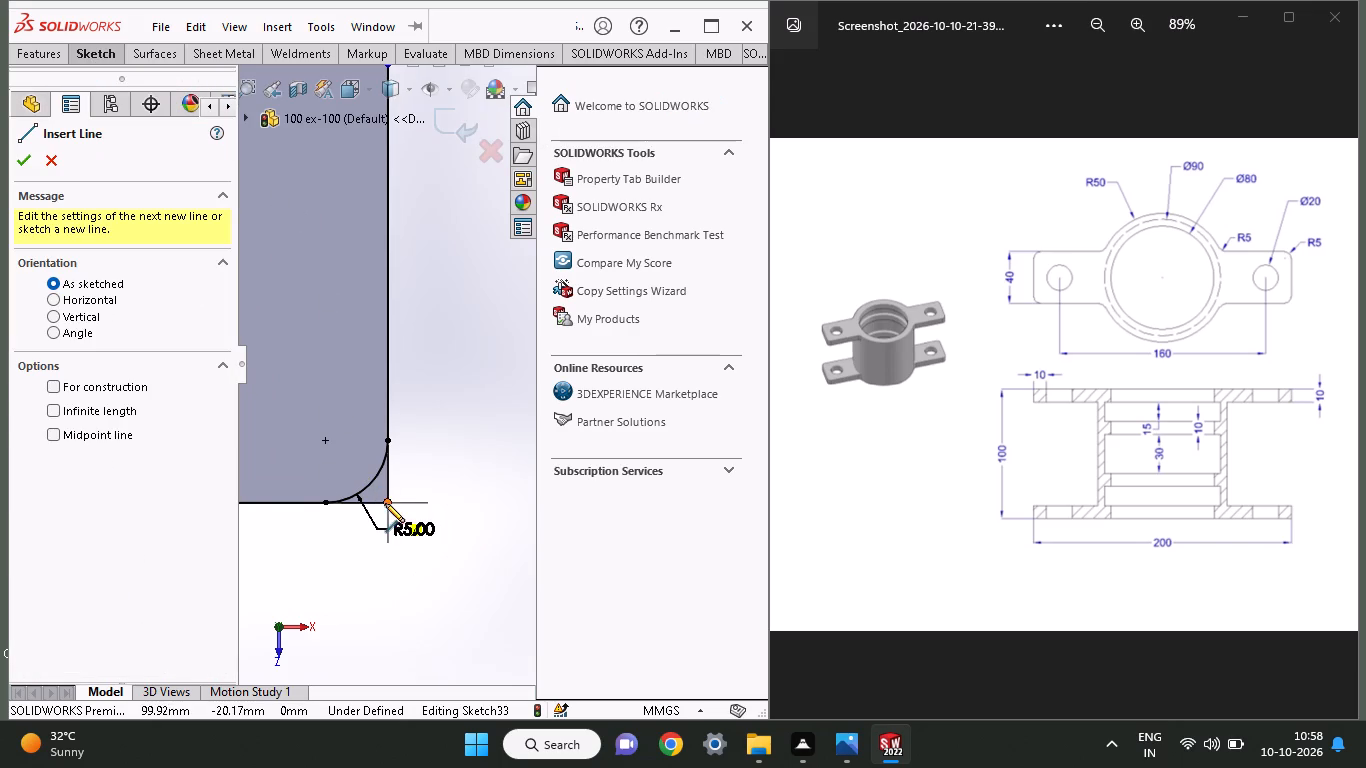
left_click(389, 438)
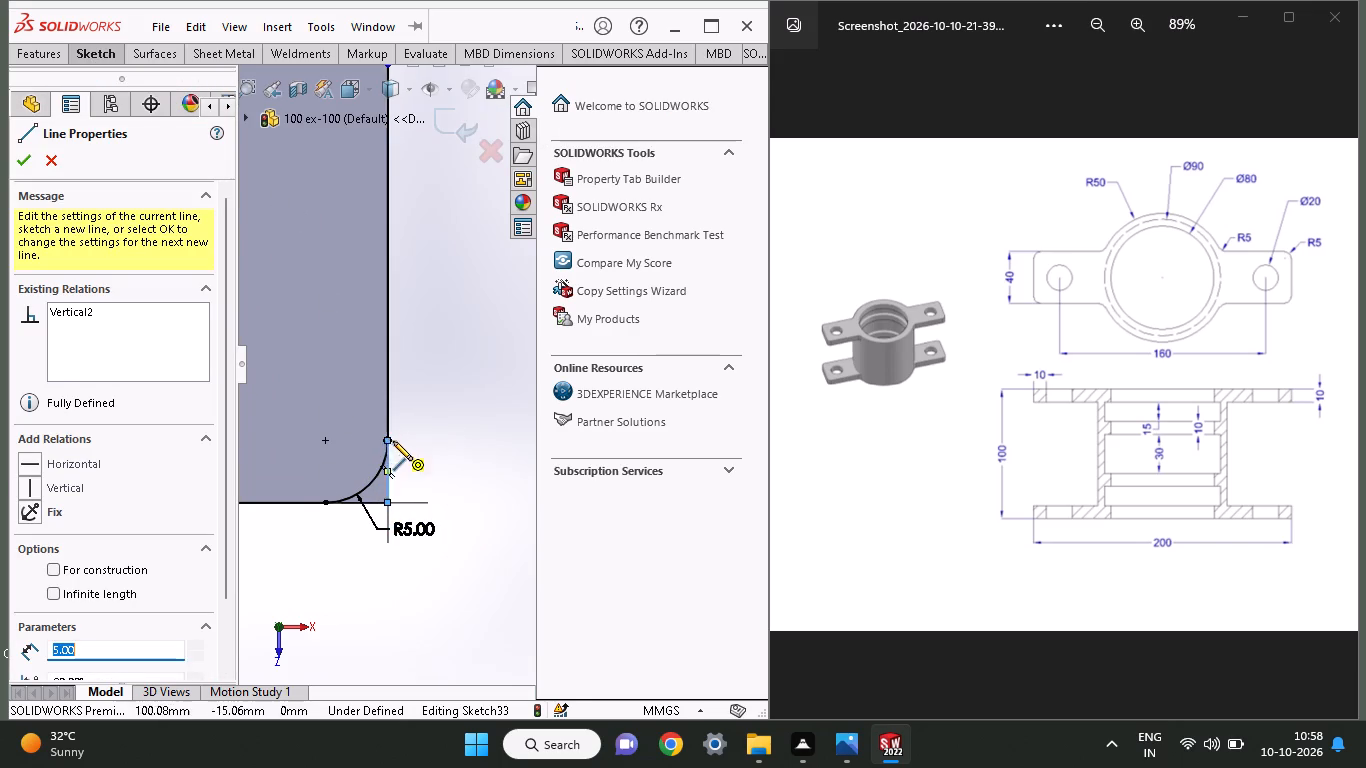
right_click(414, 420)
left_click(428, 429)
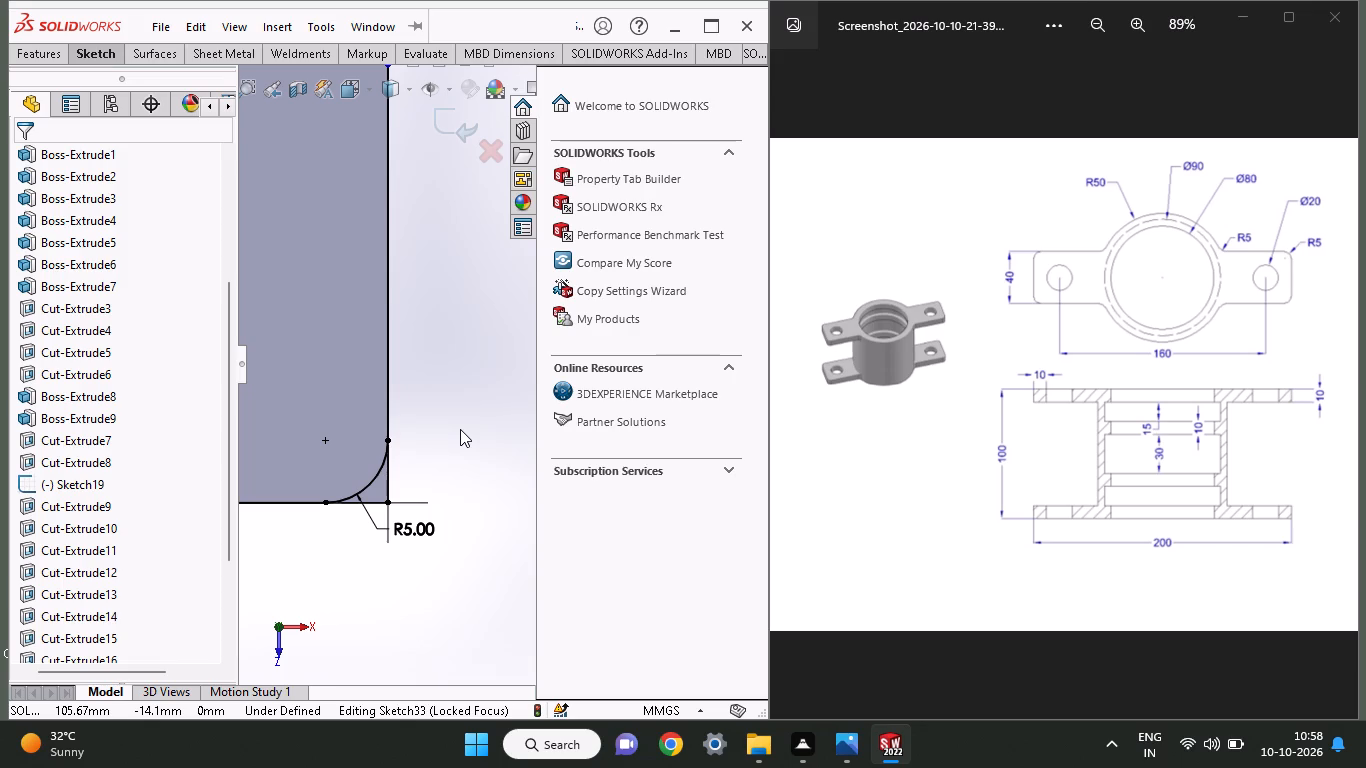
Draw a 5 mm horizontal line from the second corner's vertex to the R5 arc's other end on the side edge.
left_click(97, 49)
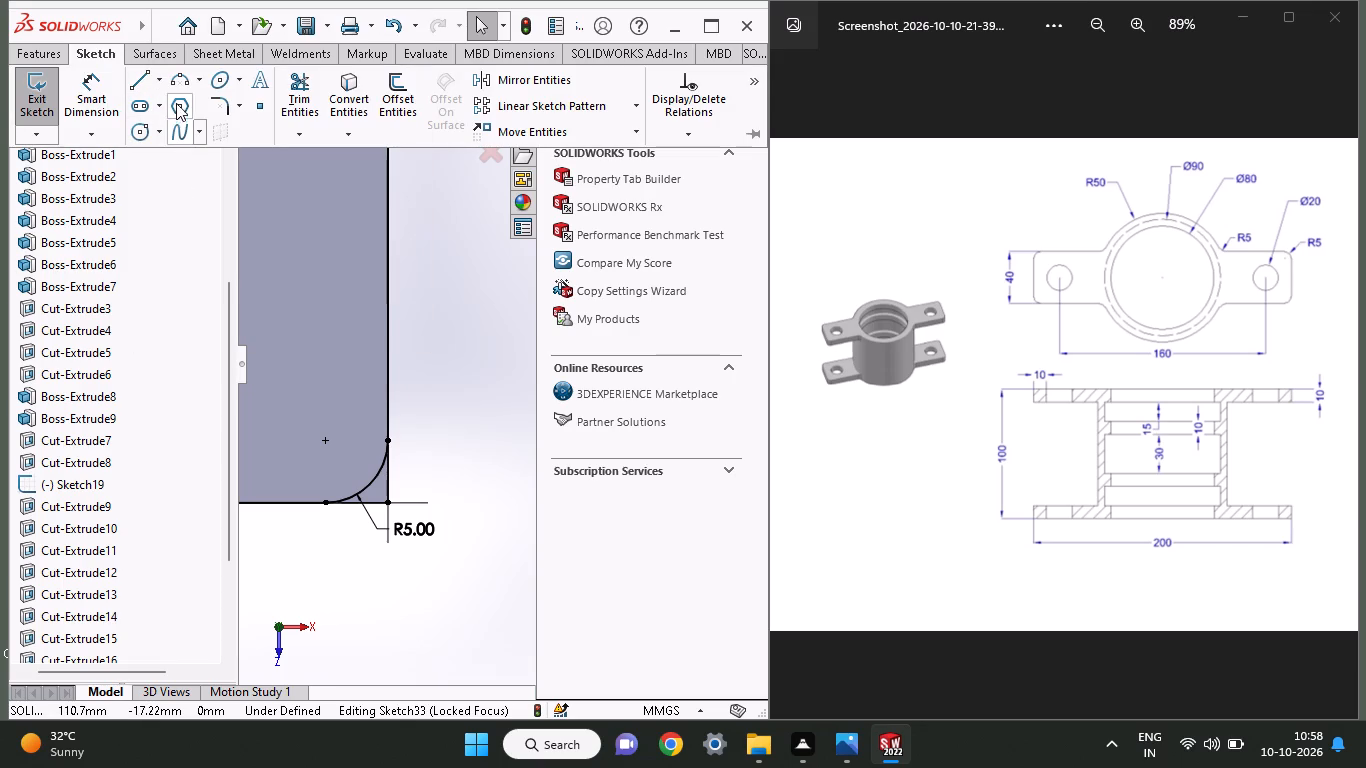
left_click(134, 78)
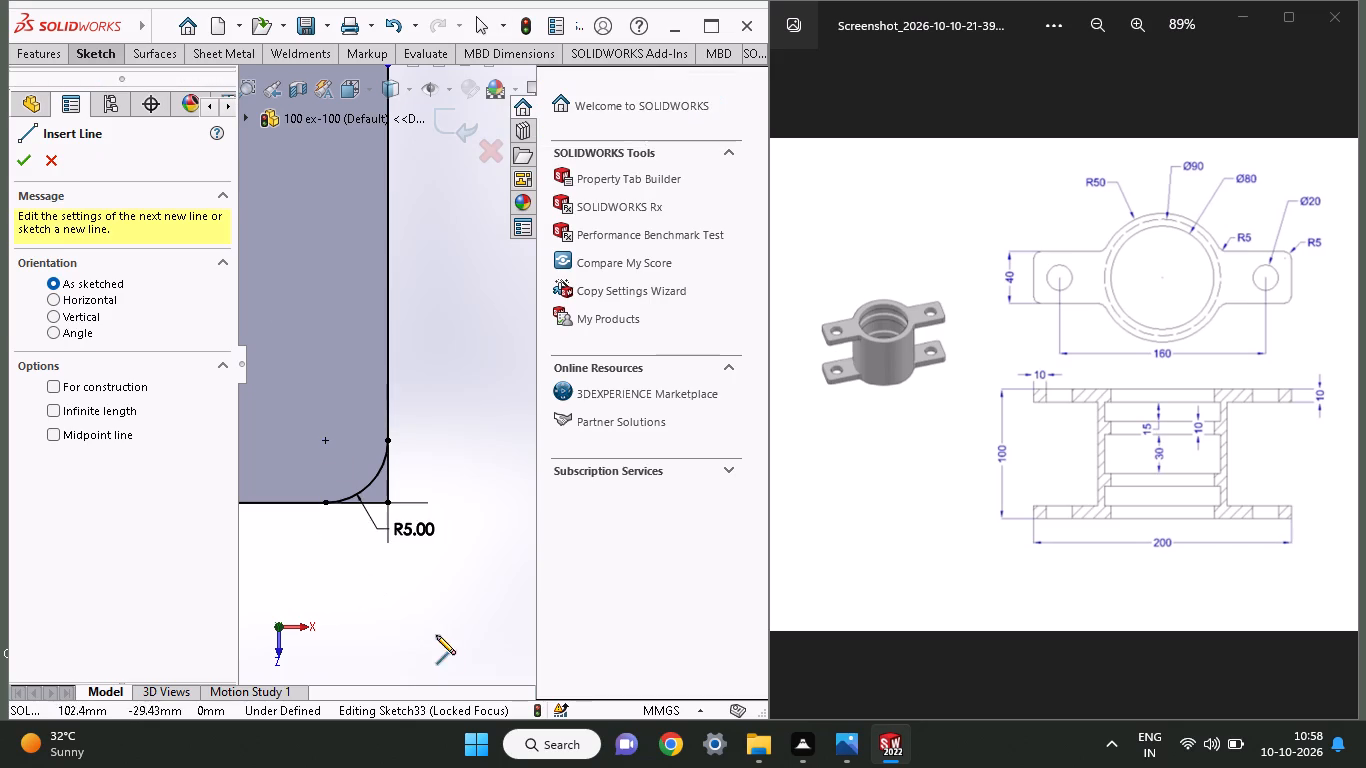
left_click(389, 502)
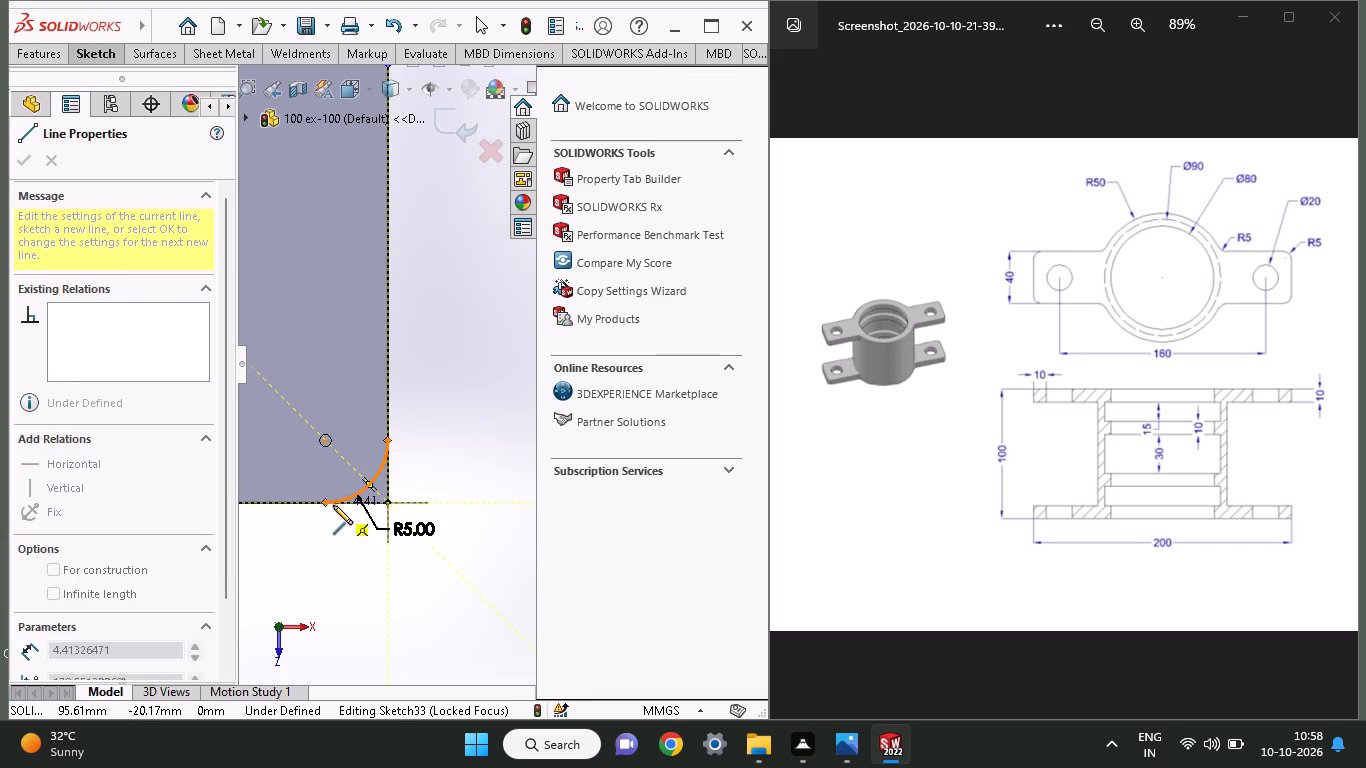
left_click(329, 505)
right_click(441, 396)
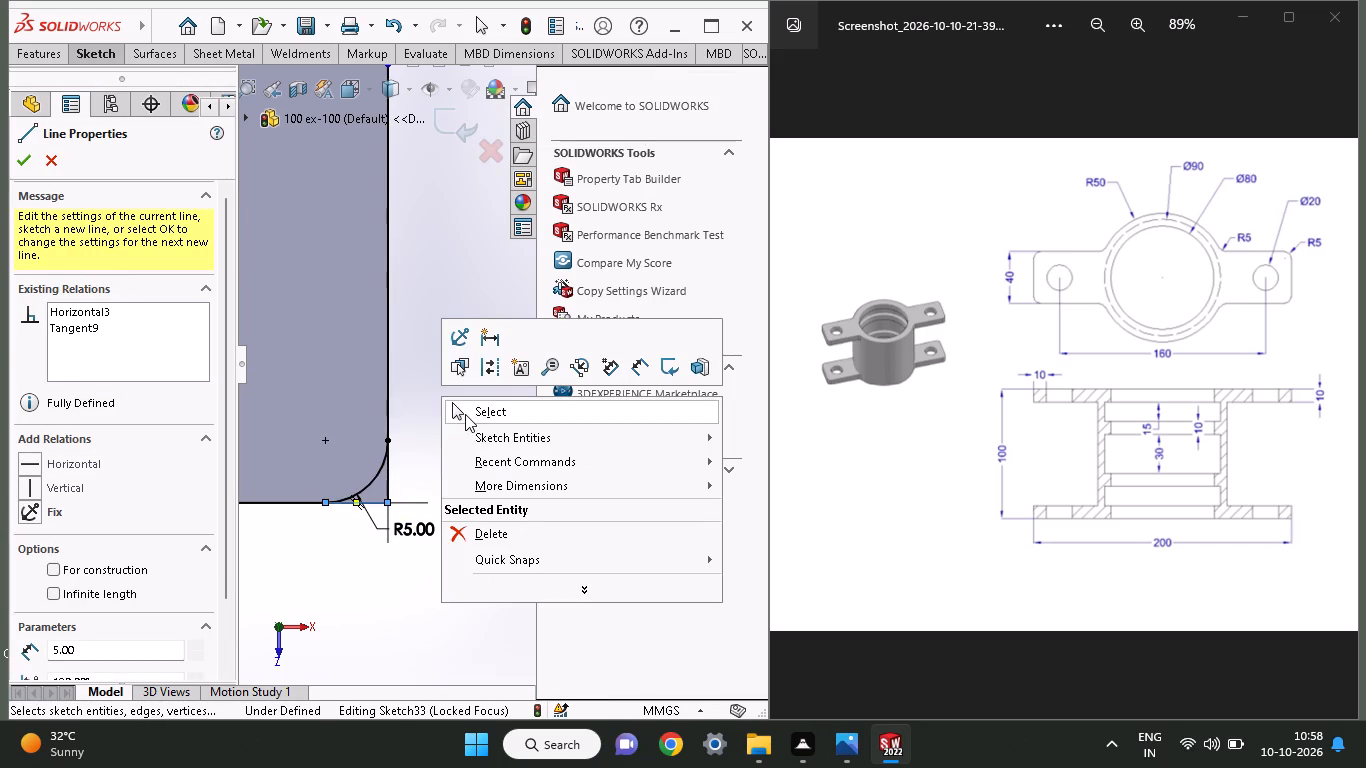
left_click(465, 414)
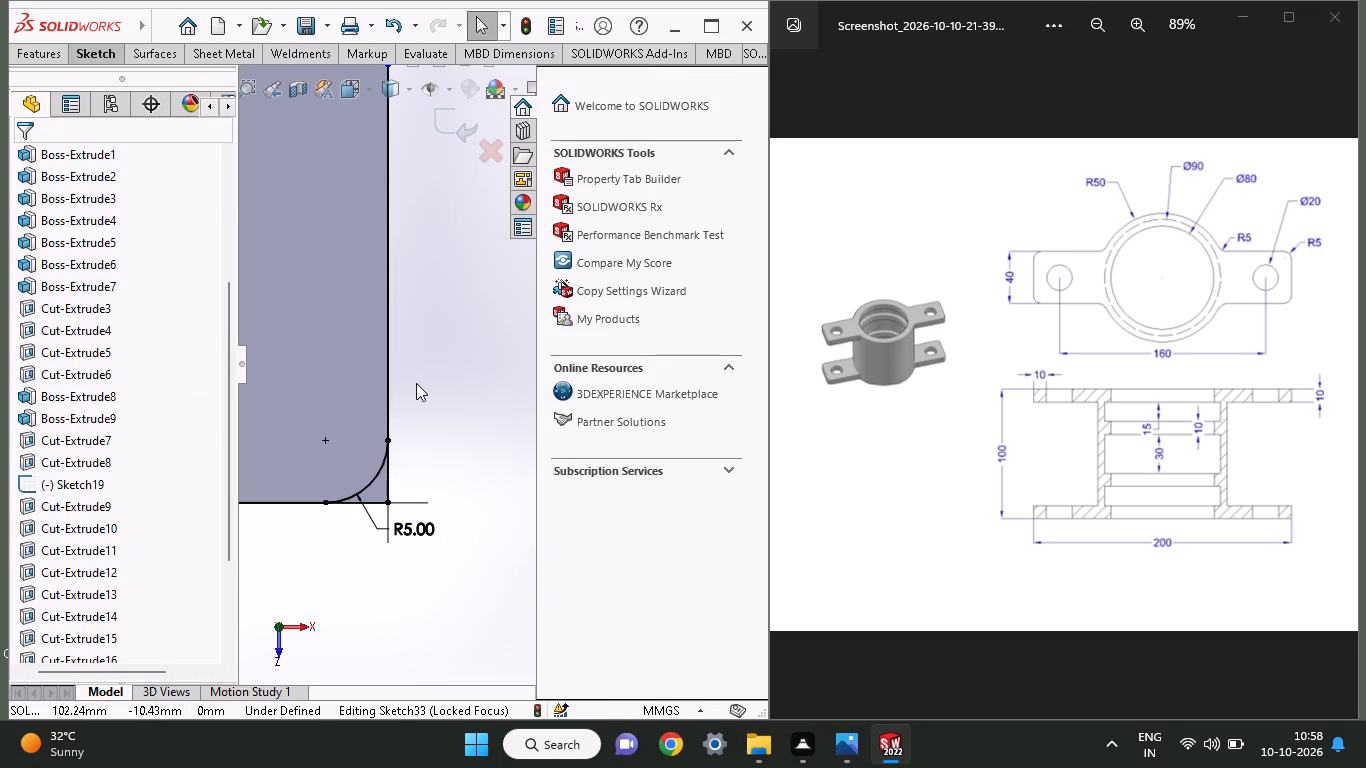
Close off the first corner with two connected 5 mm lines running from one arc end through the sharp vertex to the other.
scroll(416, 383, "up", 2, "ctrl")
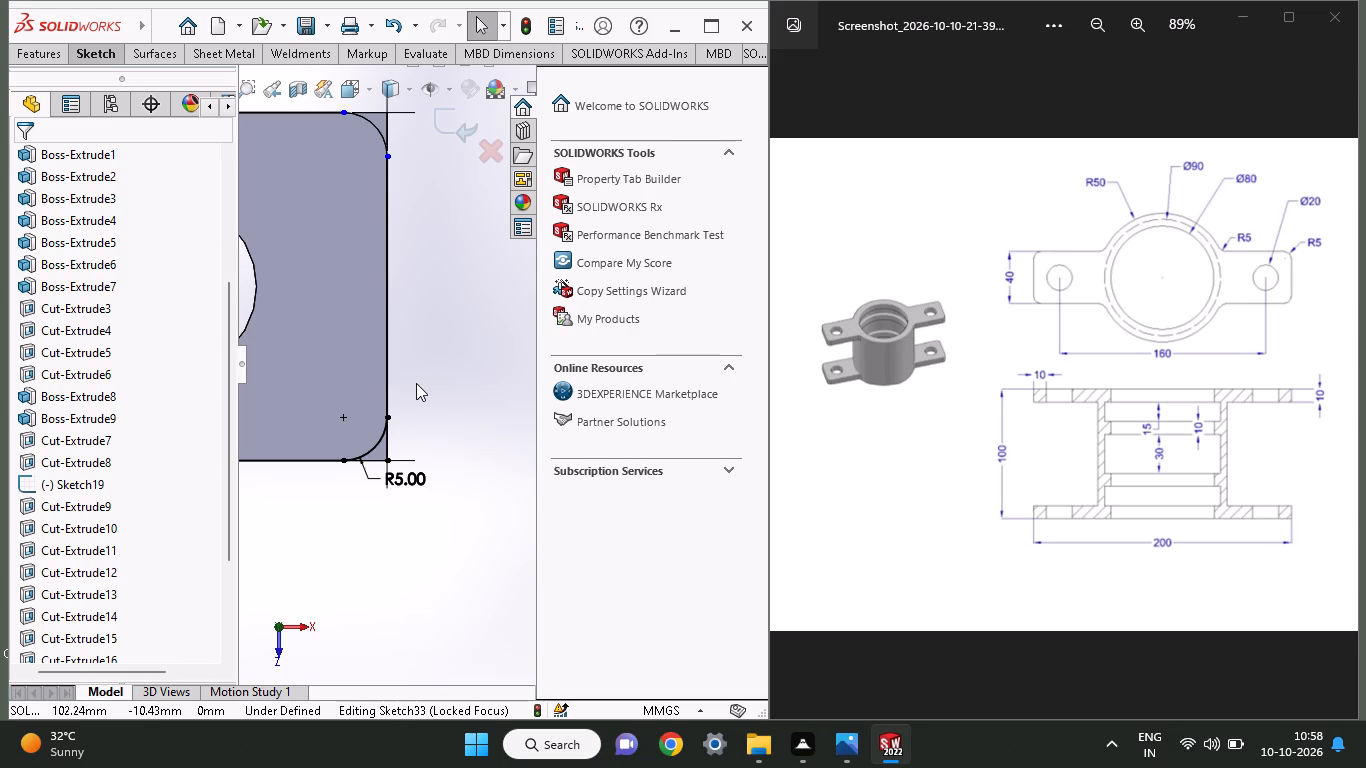
scroll(344, 202, "up", 1, "ctrl")
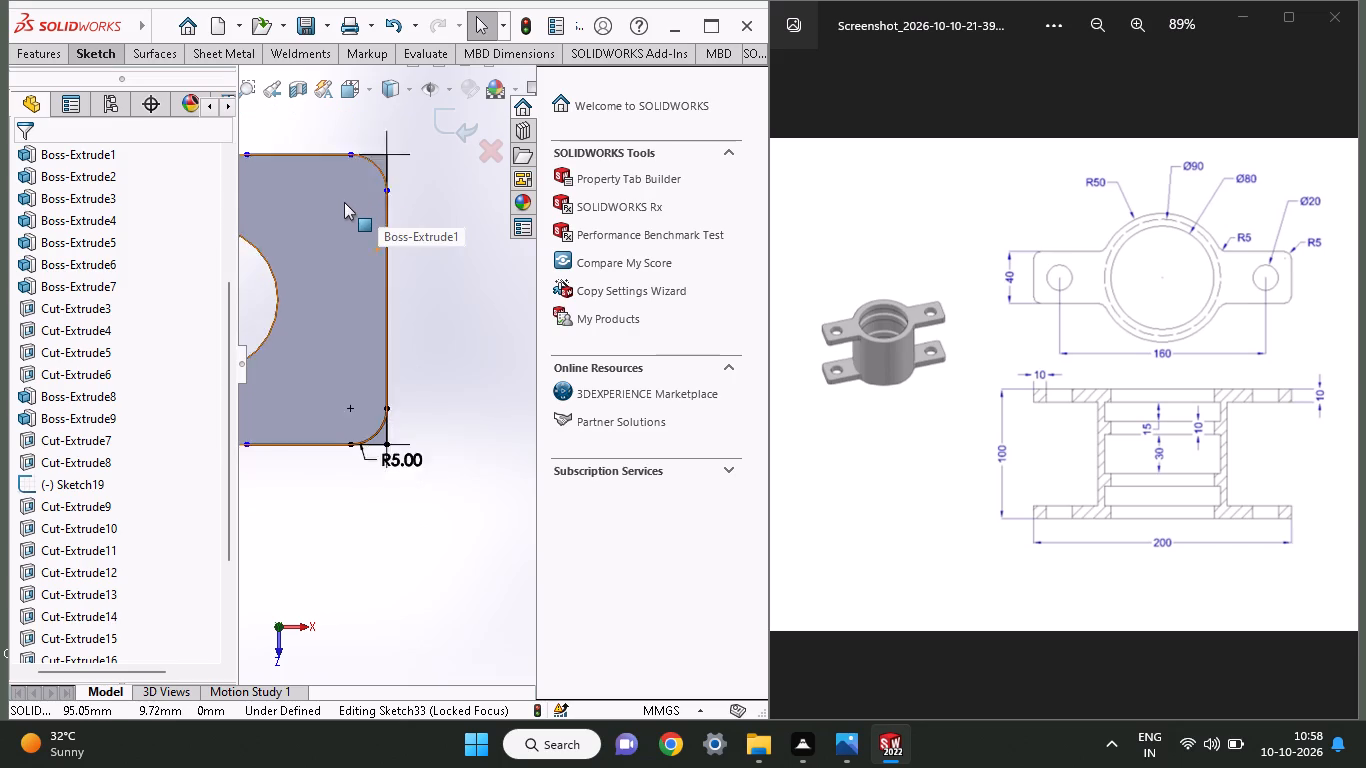
scroll(344, 202, "up", 2, "ctrl")
scroll(344, 202, "down", 4, "ctrl")
scroll(417, 324, "down", 4, "ctrl")
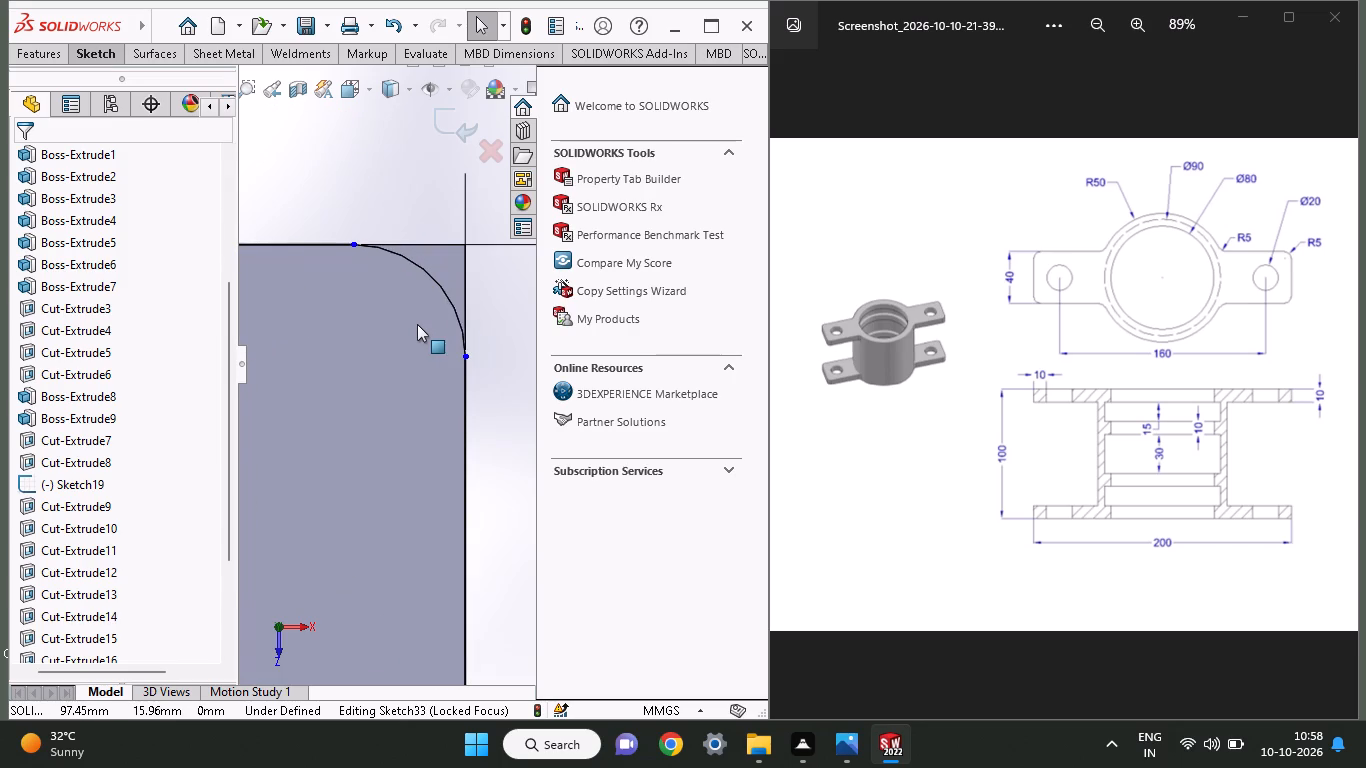
scroll(455, 312, "down", 3, "ctrl")
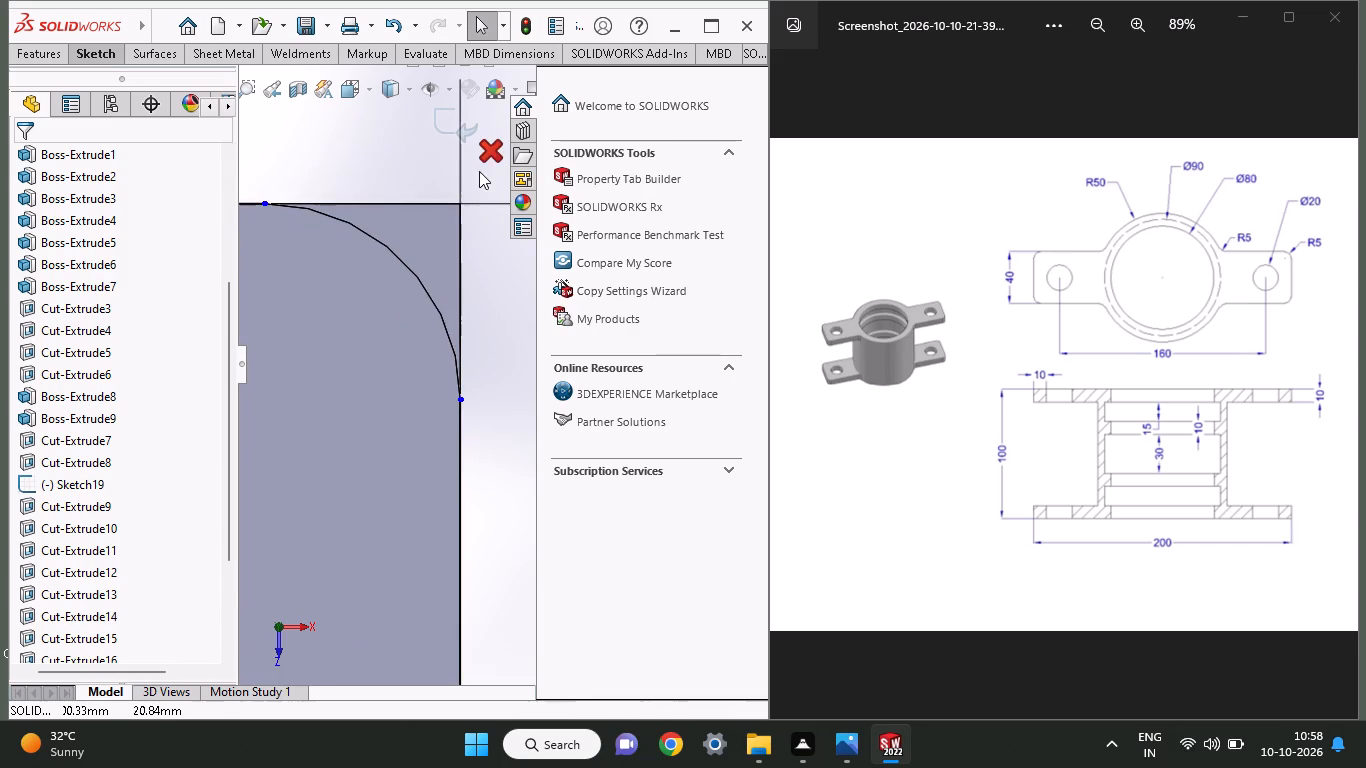
left_click(96, 58)
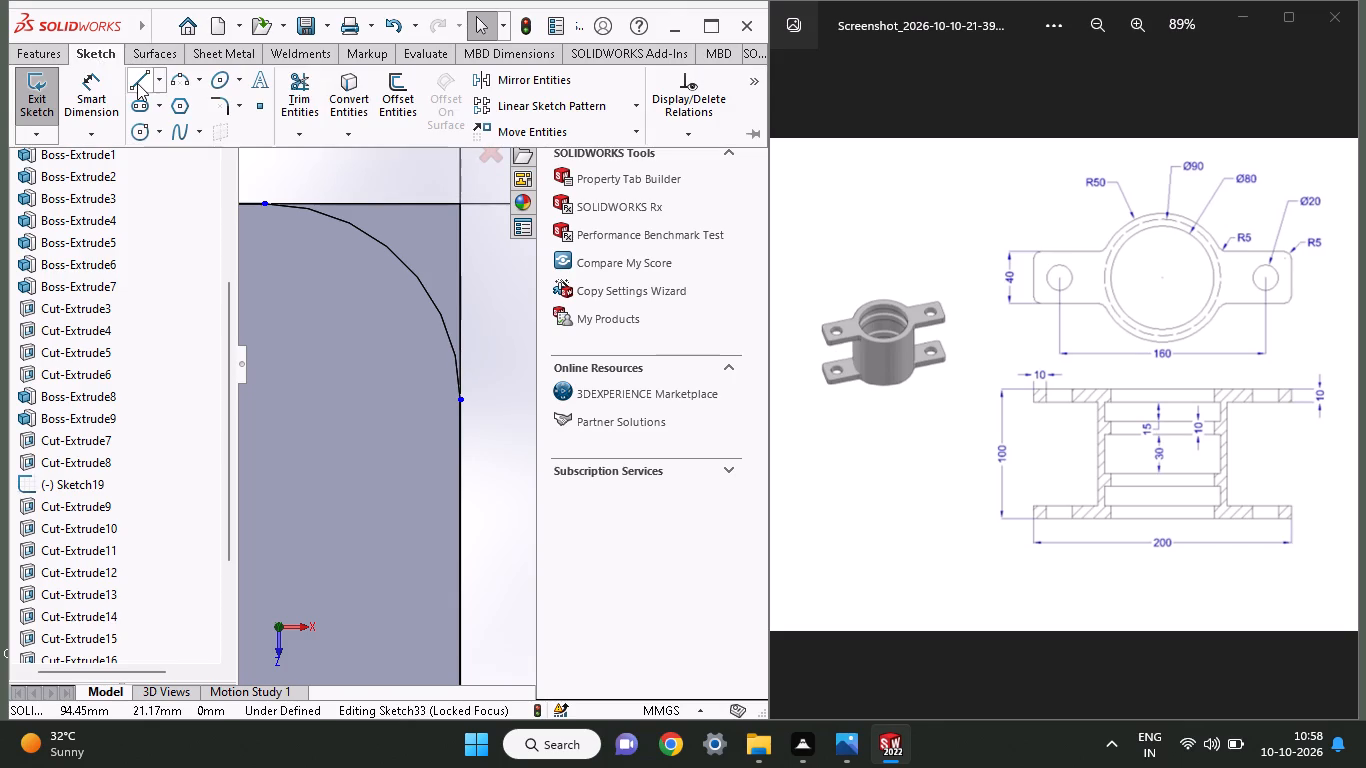
left_click(137, 83)
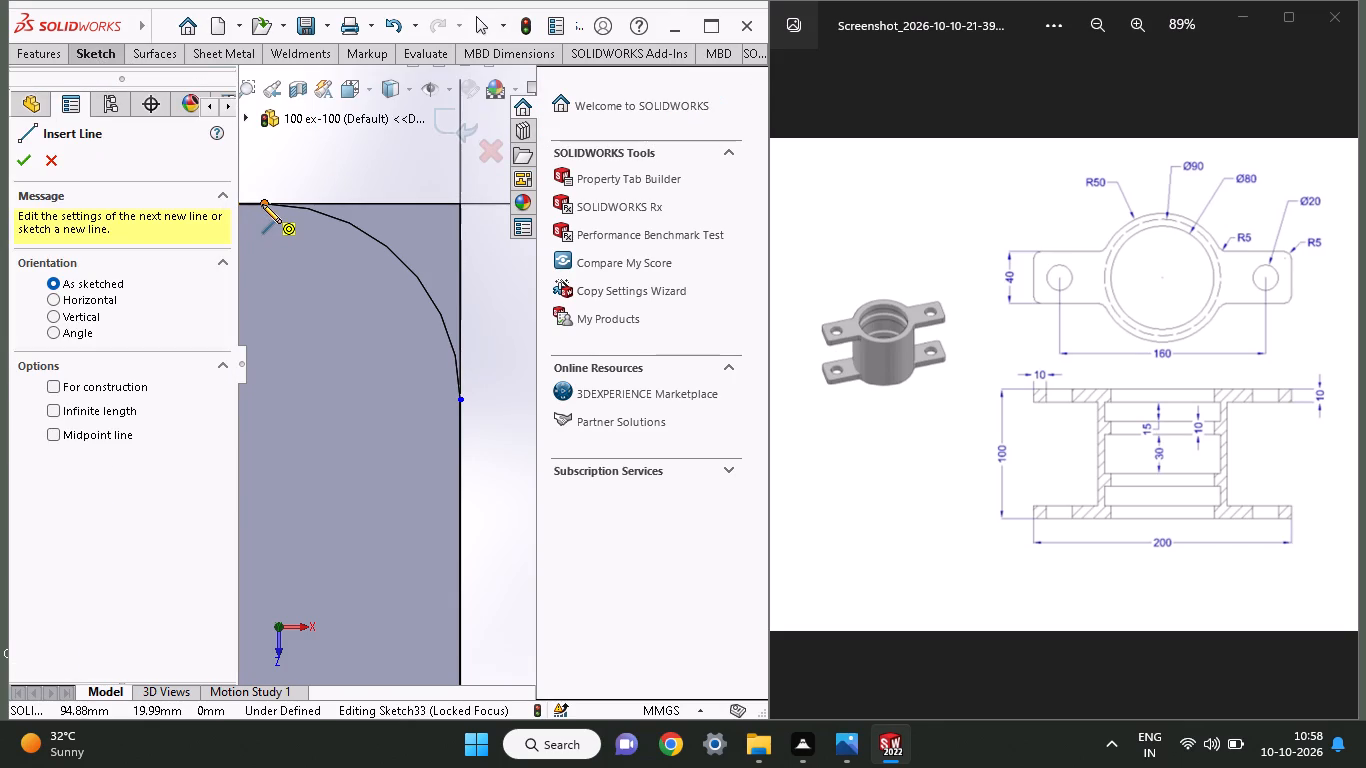
left_click(262, 204)
left_click(458, 208)
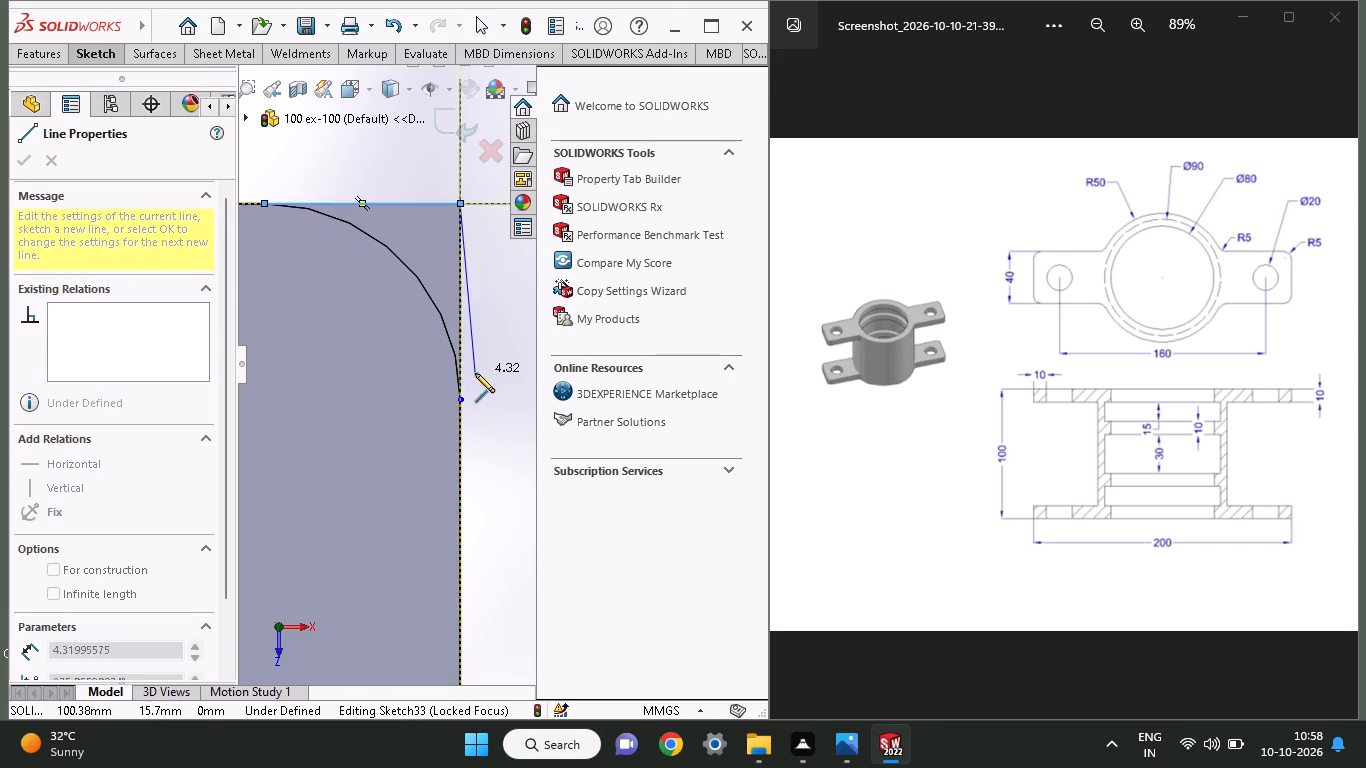
left_click(458, 402)
right_click(483, 350)
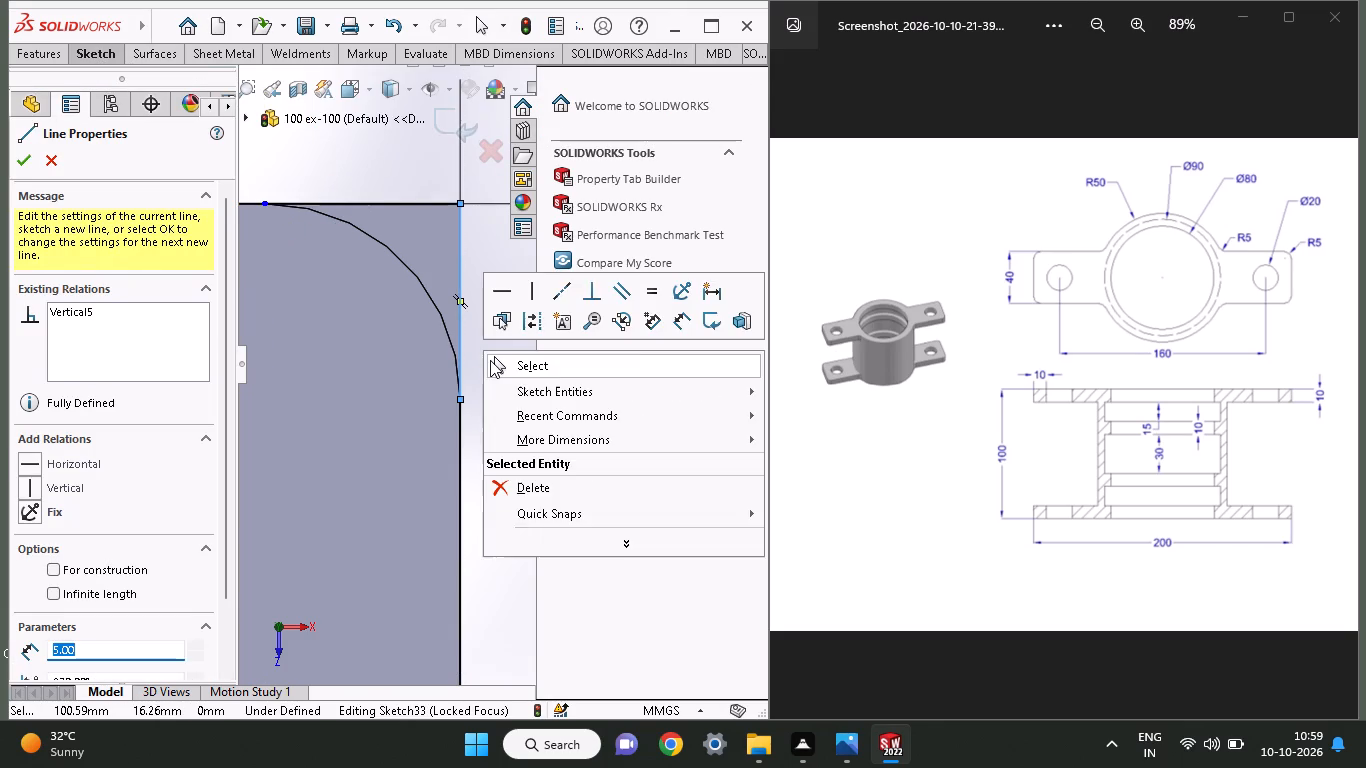
left_click(492, 360)
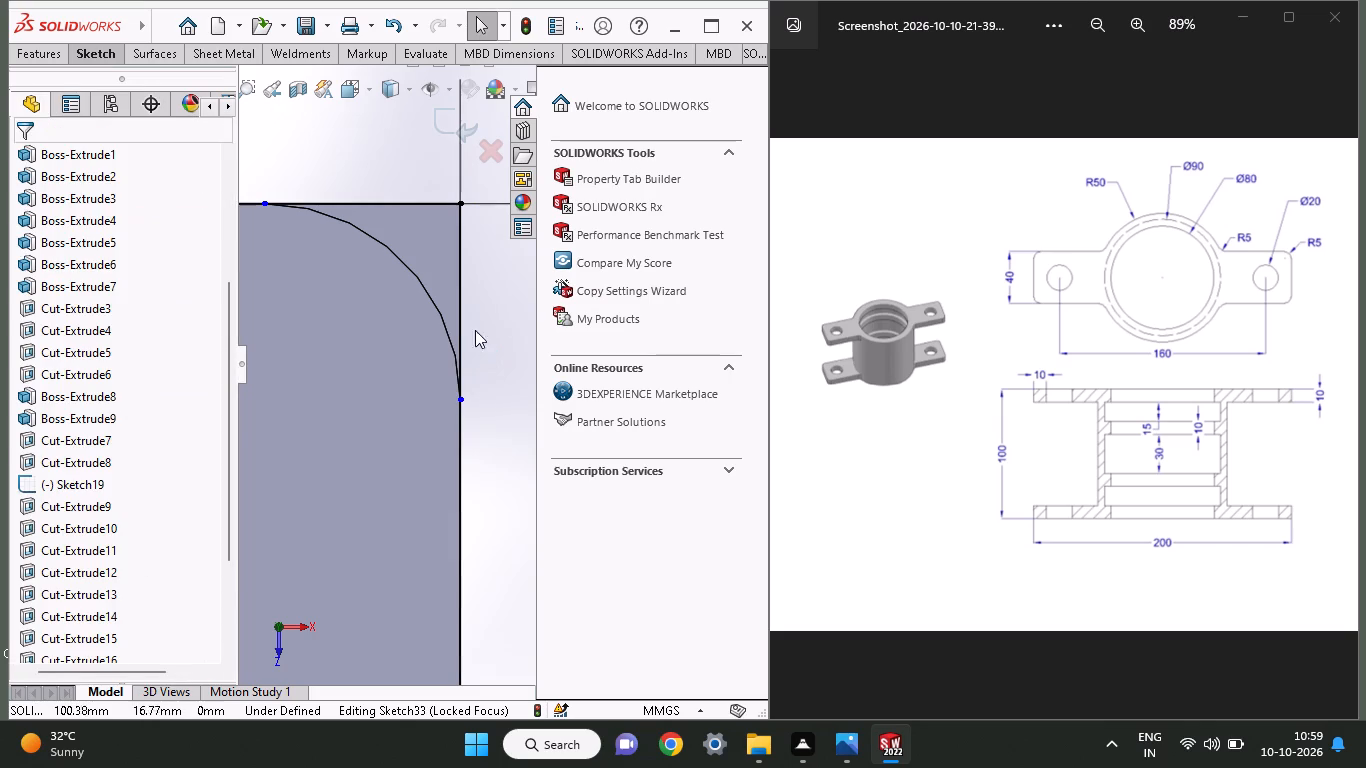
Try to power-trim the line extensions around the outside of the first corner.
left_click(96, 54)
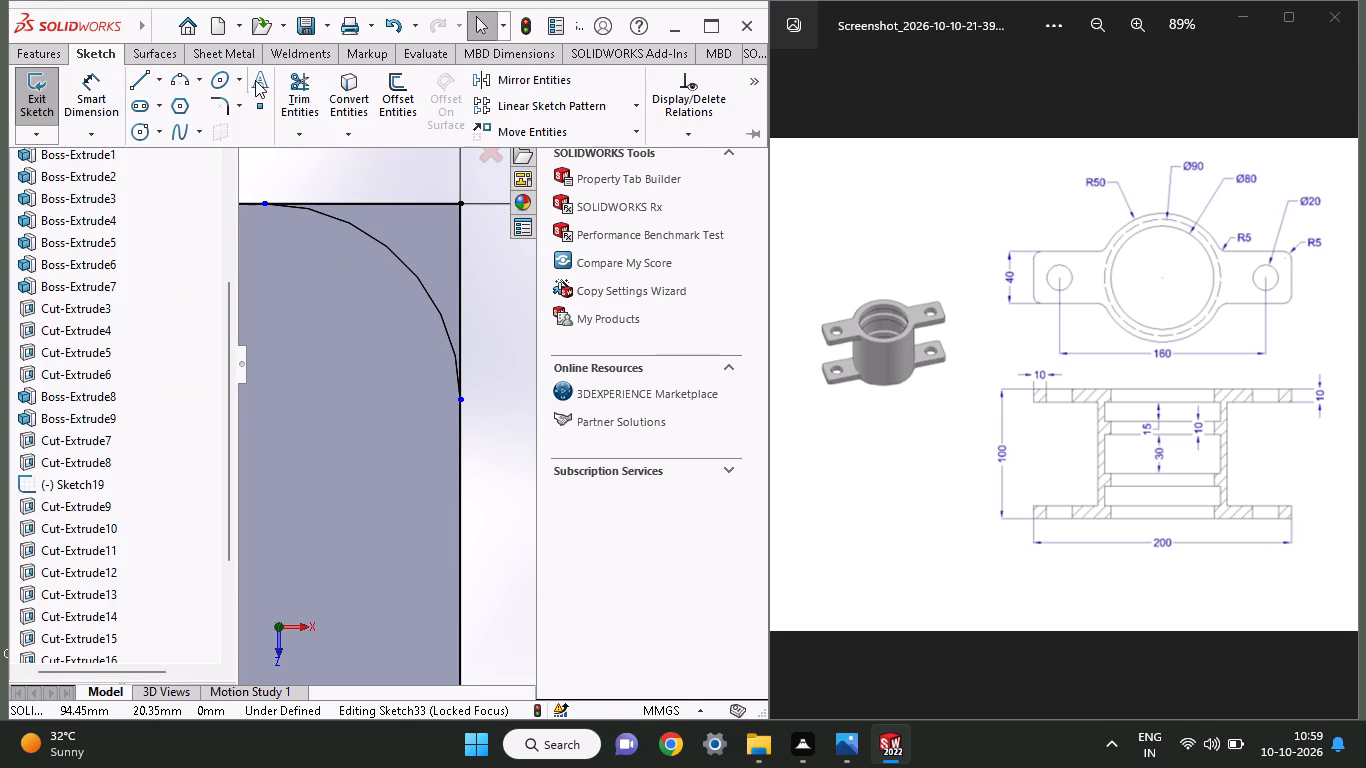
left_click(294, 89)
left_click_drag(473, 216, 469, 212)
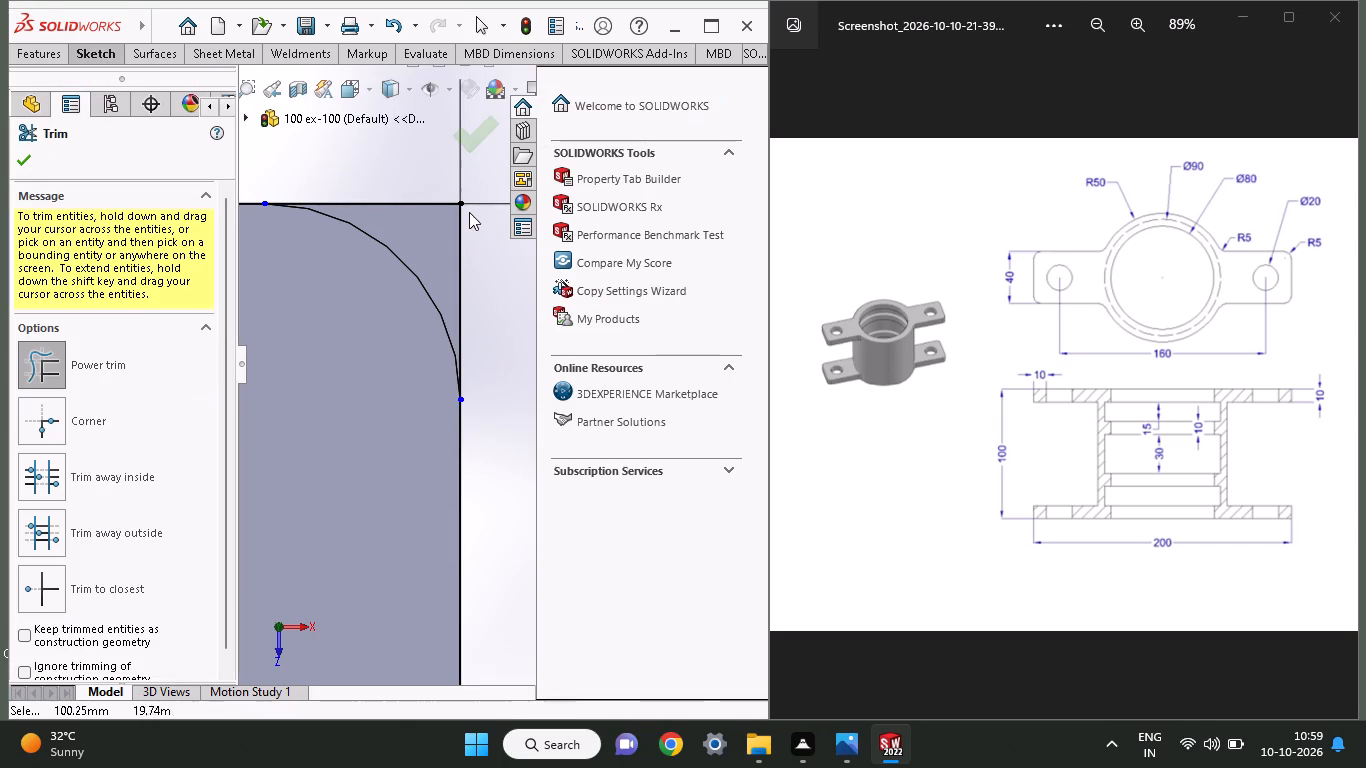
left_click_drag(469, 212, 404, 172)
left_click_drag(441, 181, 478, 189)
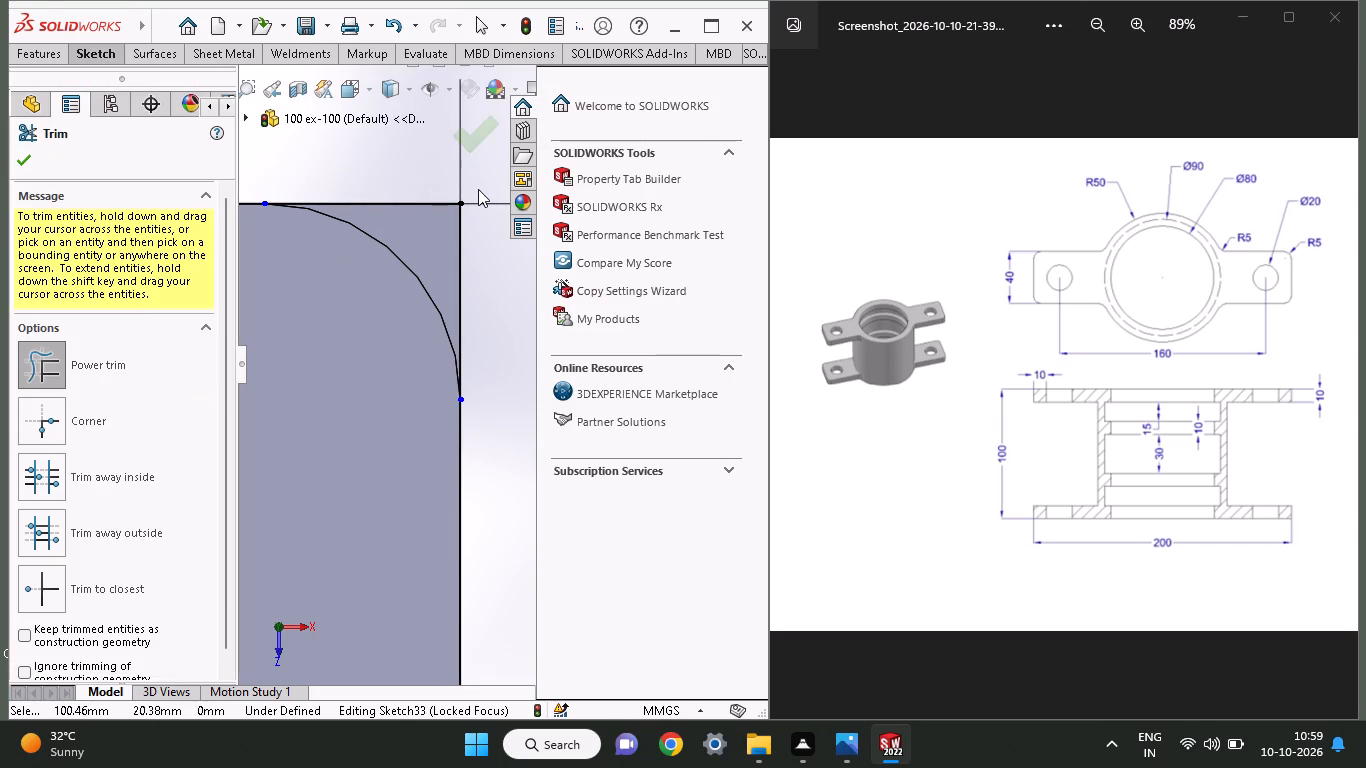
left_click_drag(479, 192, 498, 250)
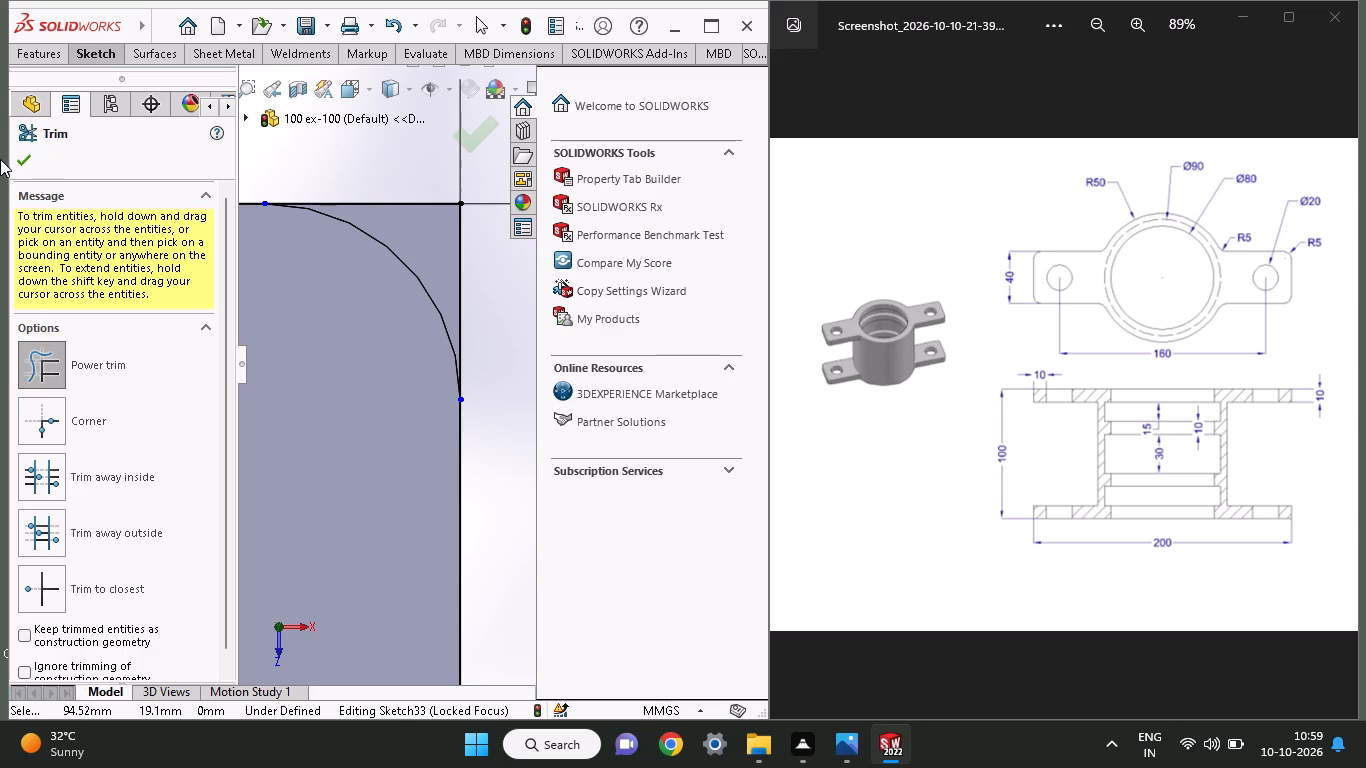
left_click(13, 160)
Start a blind extruded cut and select the regions between the R5 arcs and the sharp vertices at both corners.
left_click(16, 43)
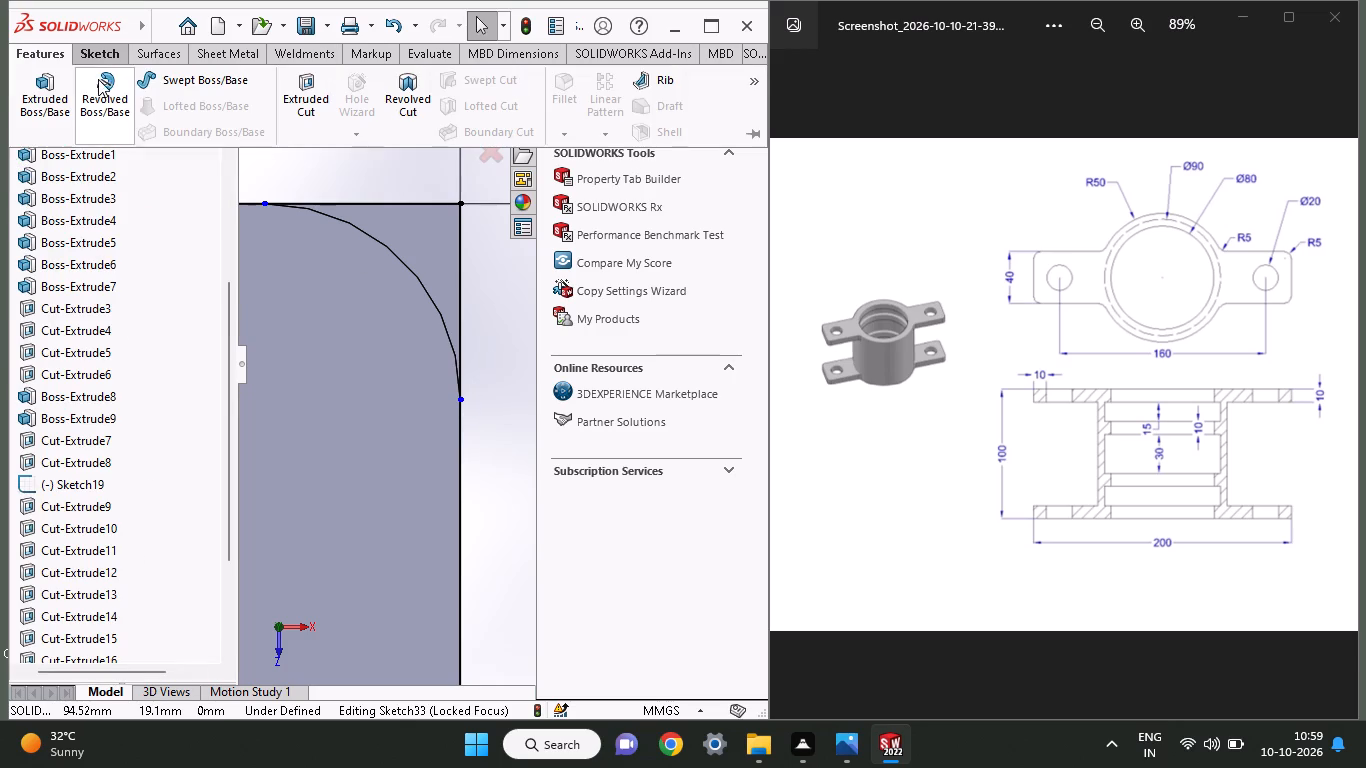
left_click(287, 85)
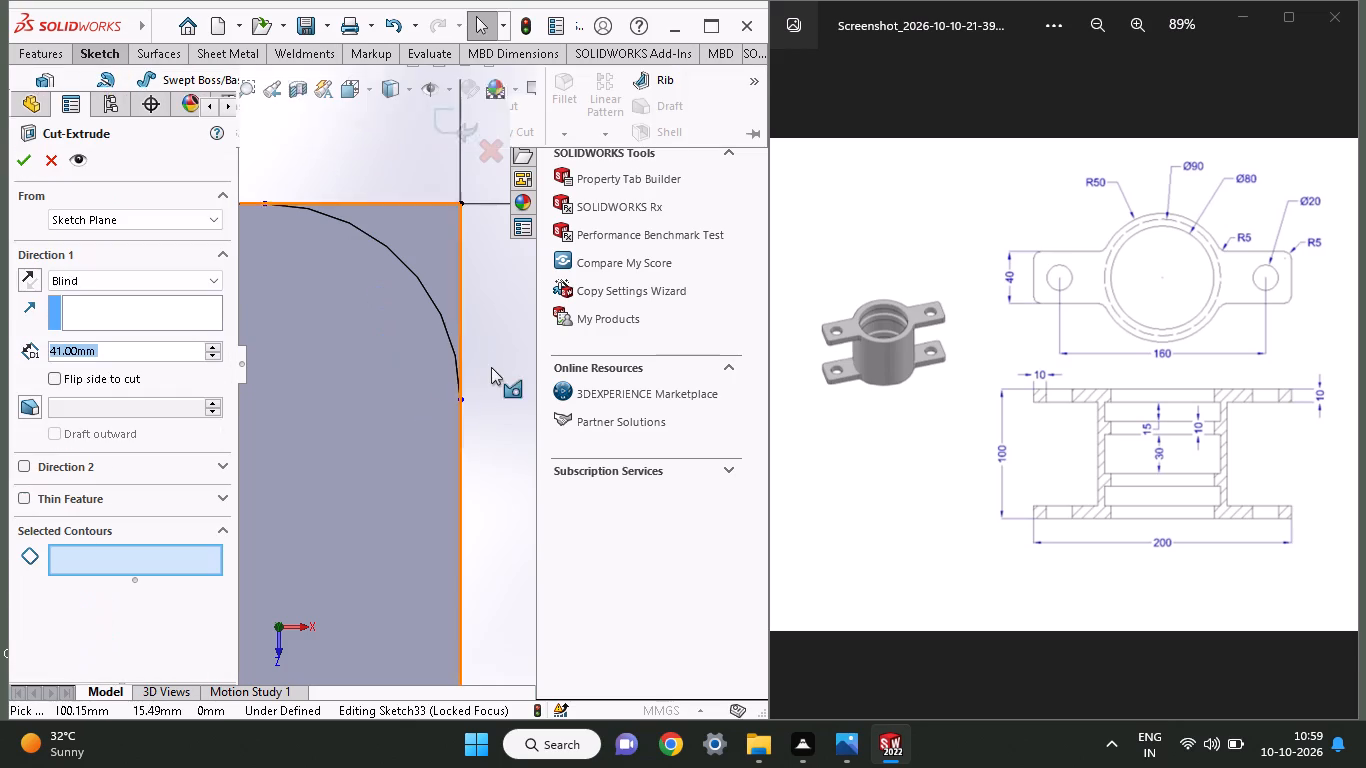
left_click(430, 270)
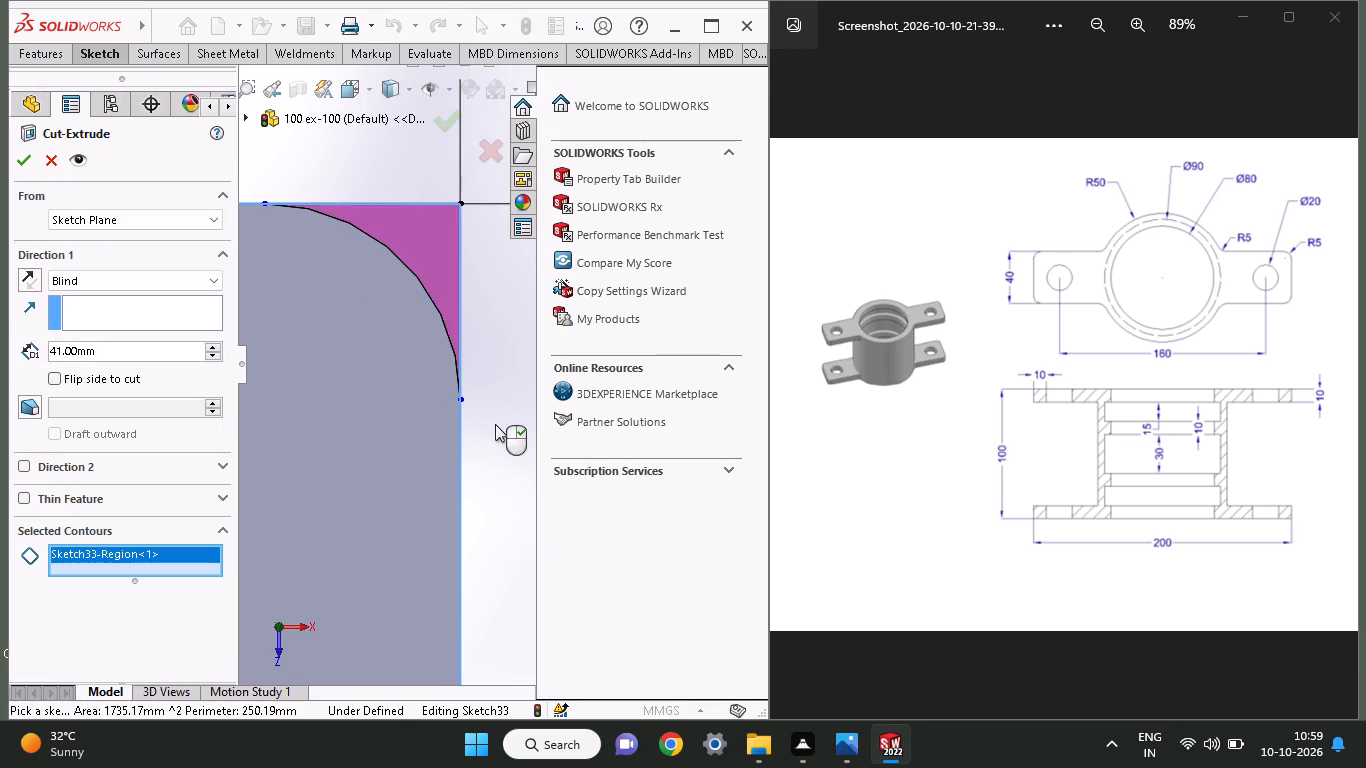
scroll(435, 446, "up", 4, "ctrl")
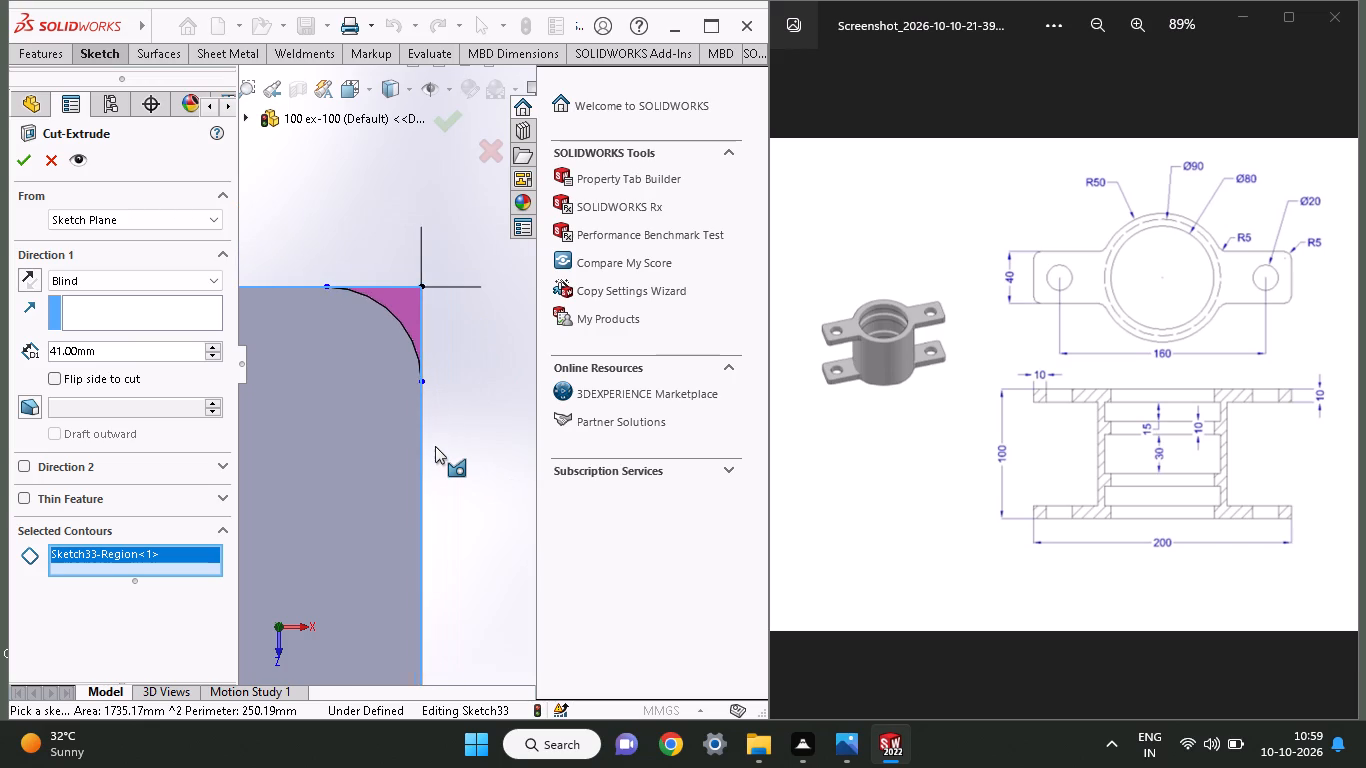
scroll(435, 446, "up", 9, "ctrl")
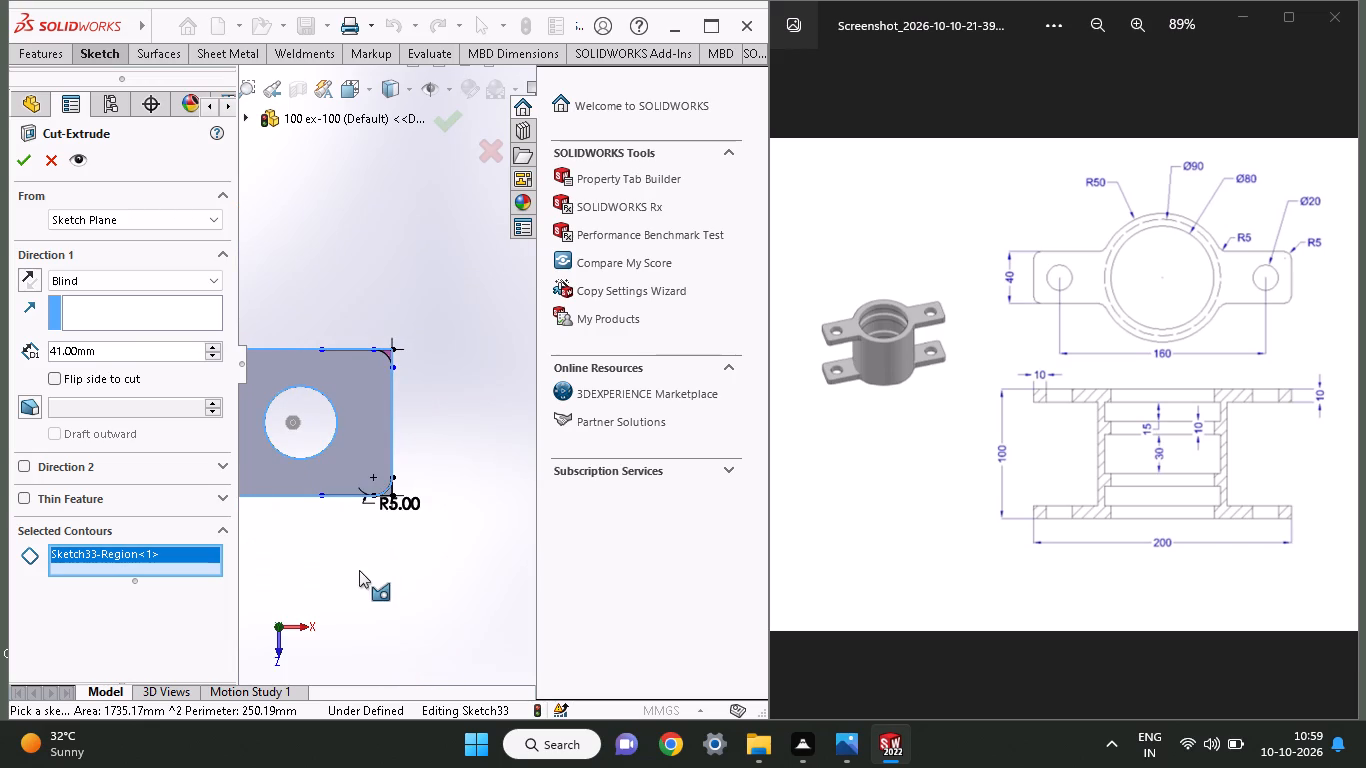
scroll(472, 506, "down", 4, "ctrl")
scroll(374, 446, "down", 3, "ctrl")
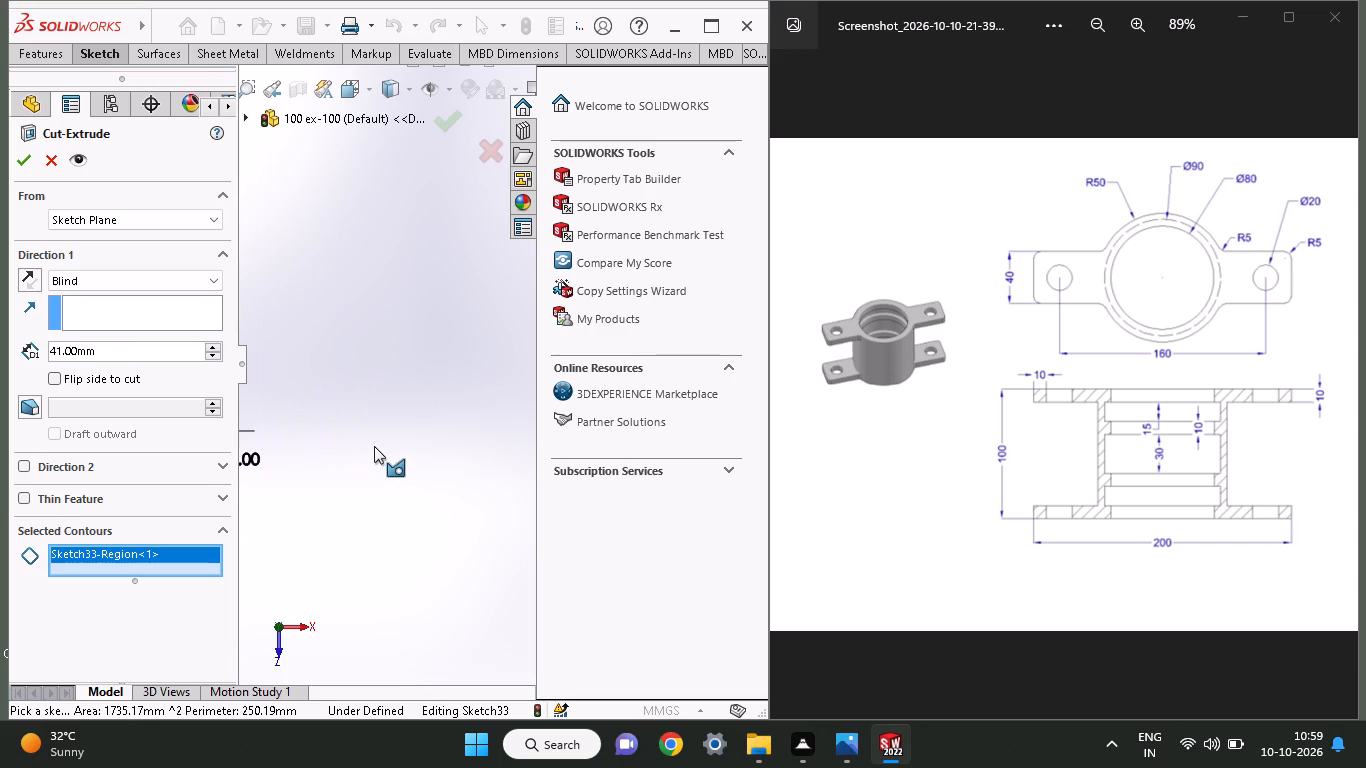
scroll(374, 446, "up", 5, "ctrl")
scroll(341, 364, "down", 4, "ctrl")
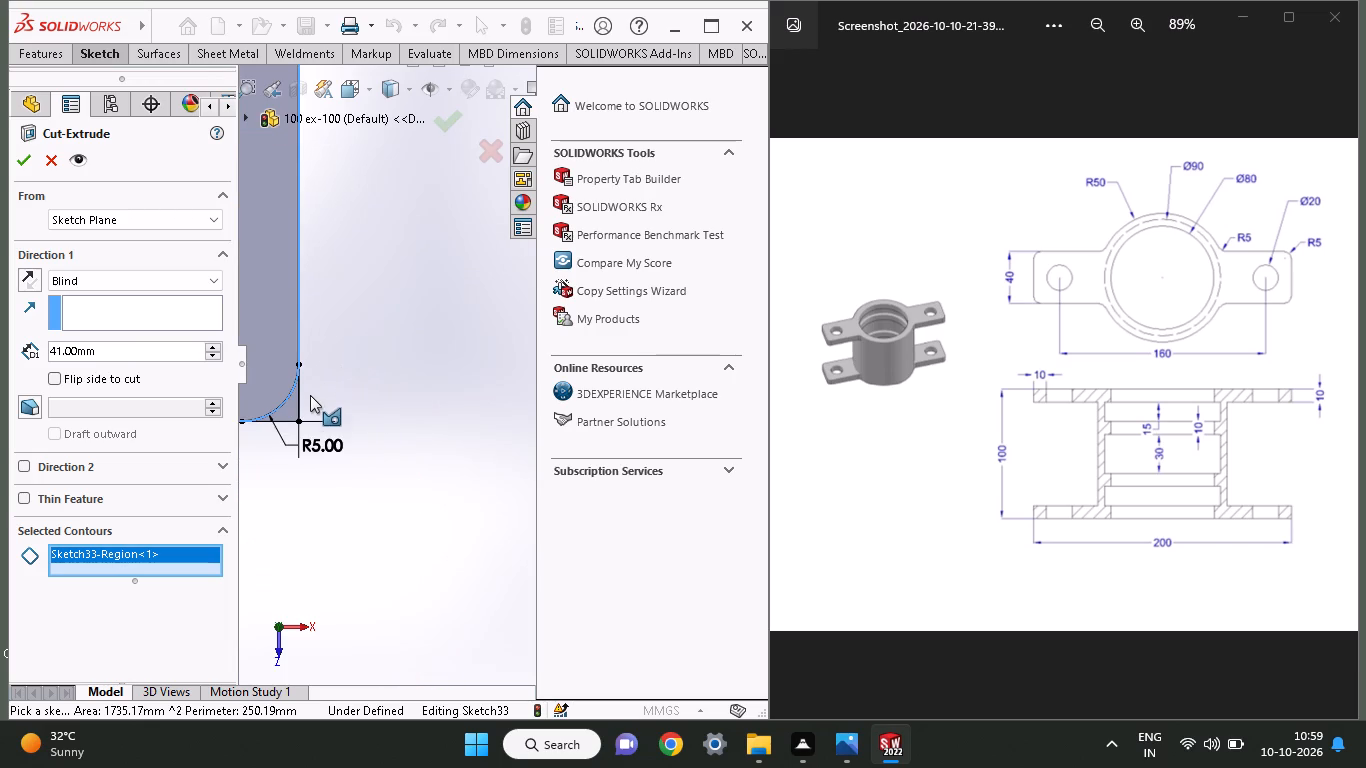
left_click(286, 407)
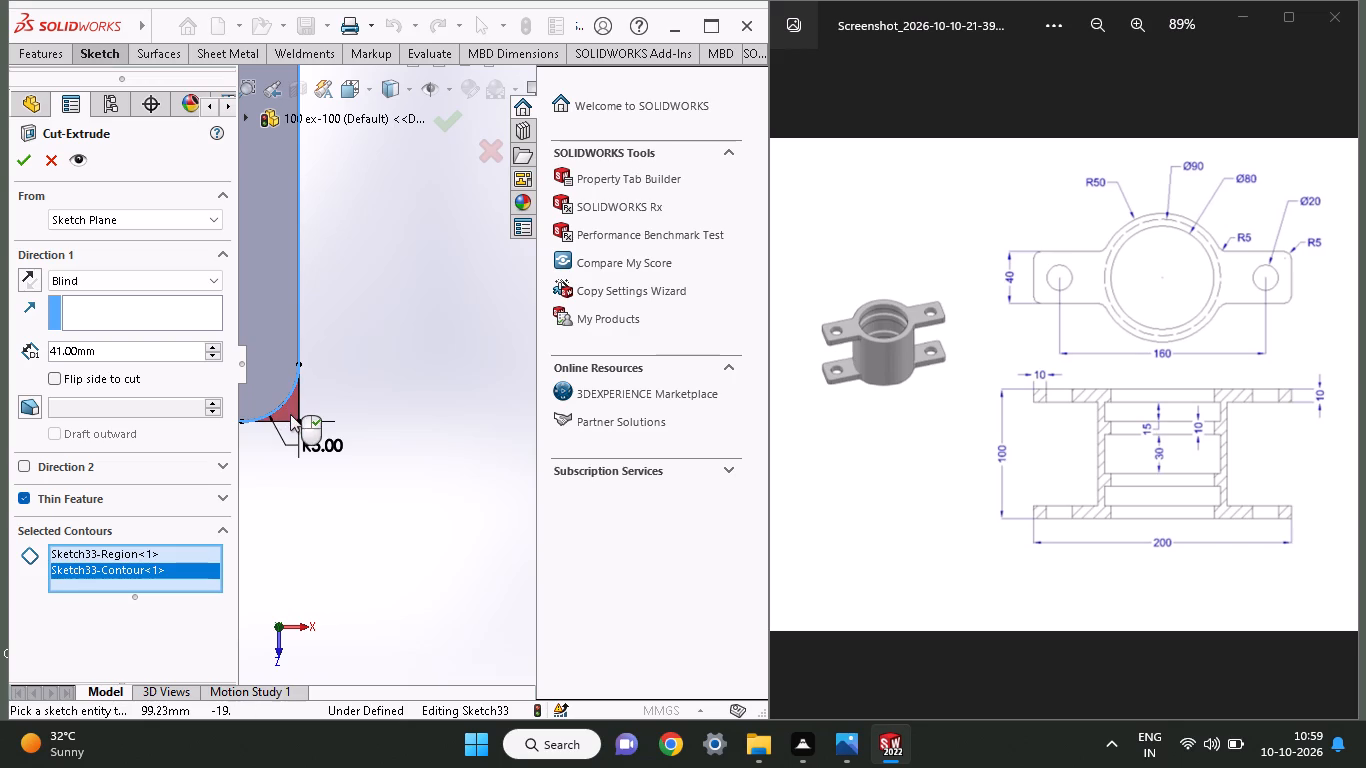
left_click(289, 413)
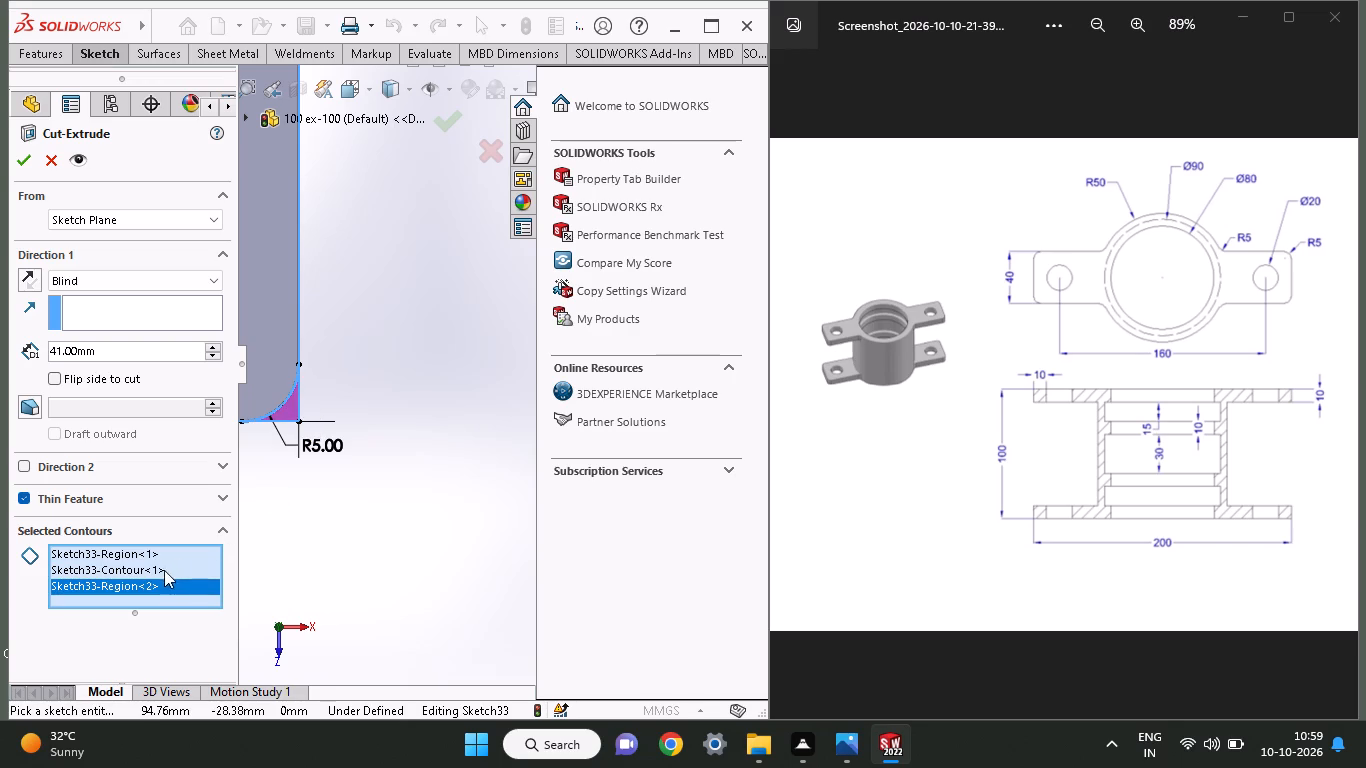
Remove the stray arc contour from the cut's selected contours, keeping only the two corner regions.
left_click(163, 570)
right_click(163, 570)
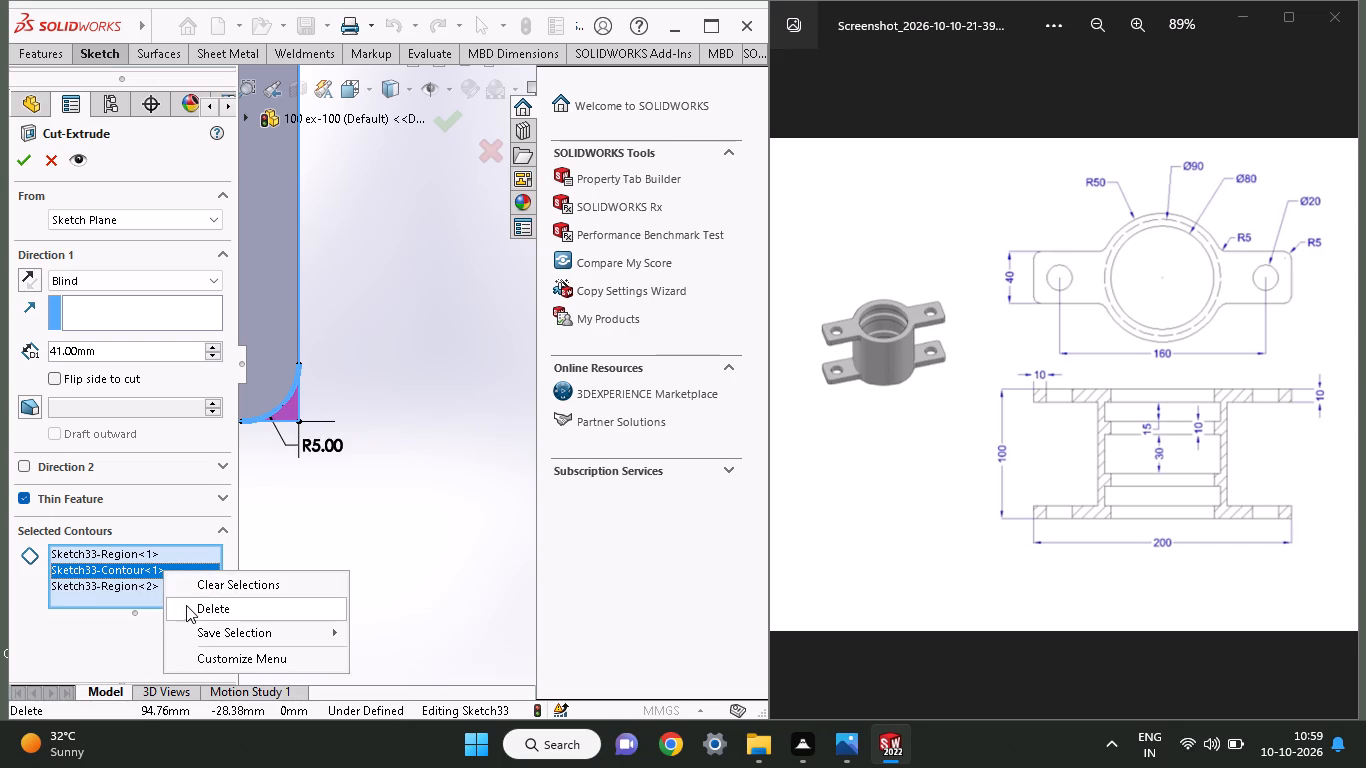
left_click(186, 606)
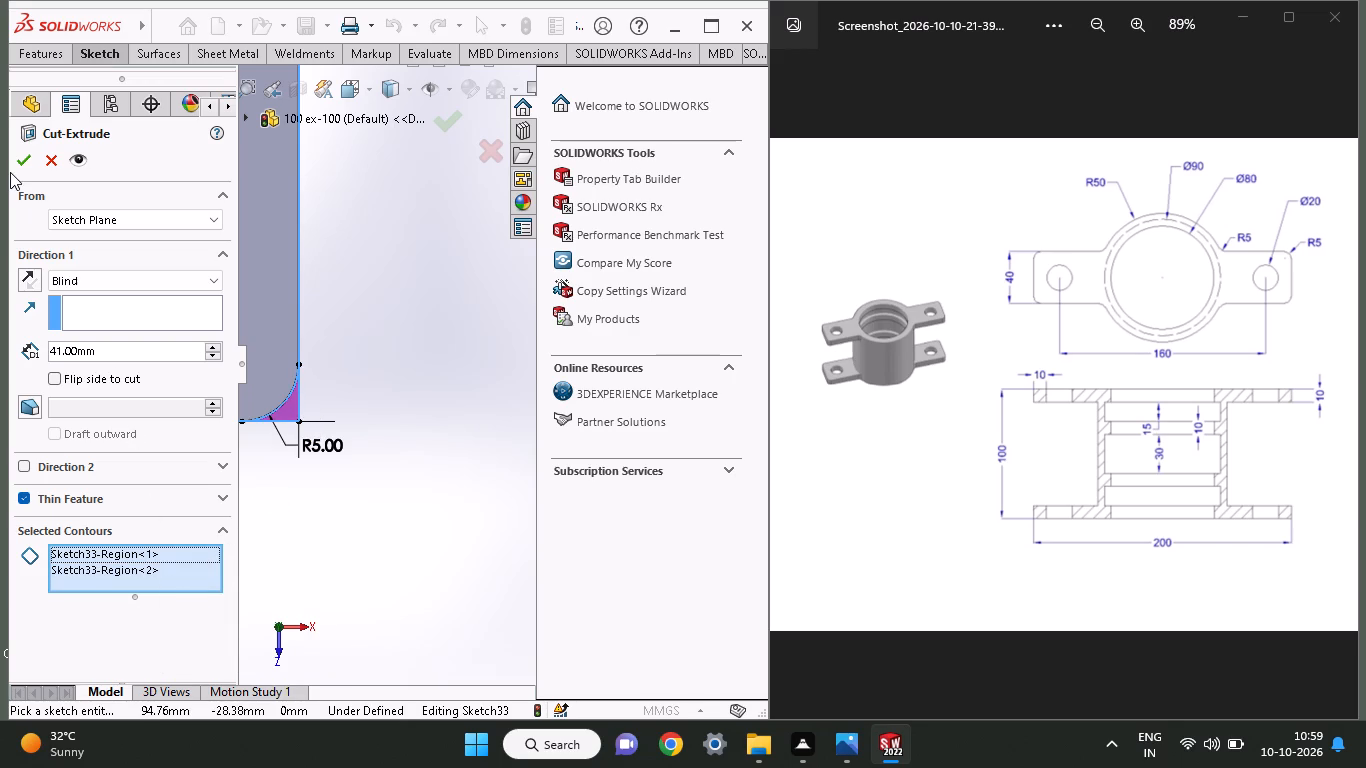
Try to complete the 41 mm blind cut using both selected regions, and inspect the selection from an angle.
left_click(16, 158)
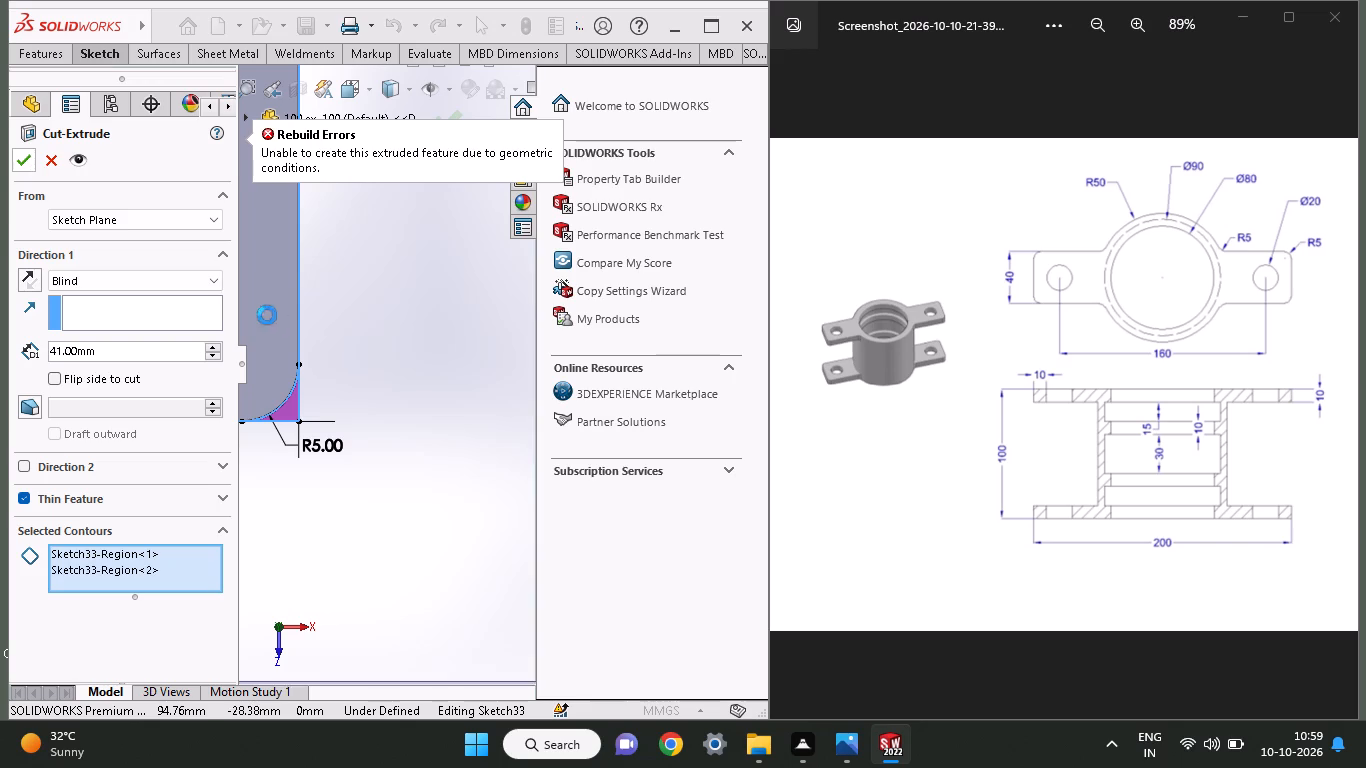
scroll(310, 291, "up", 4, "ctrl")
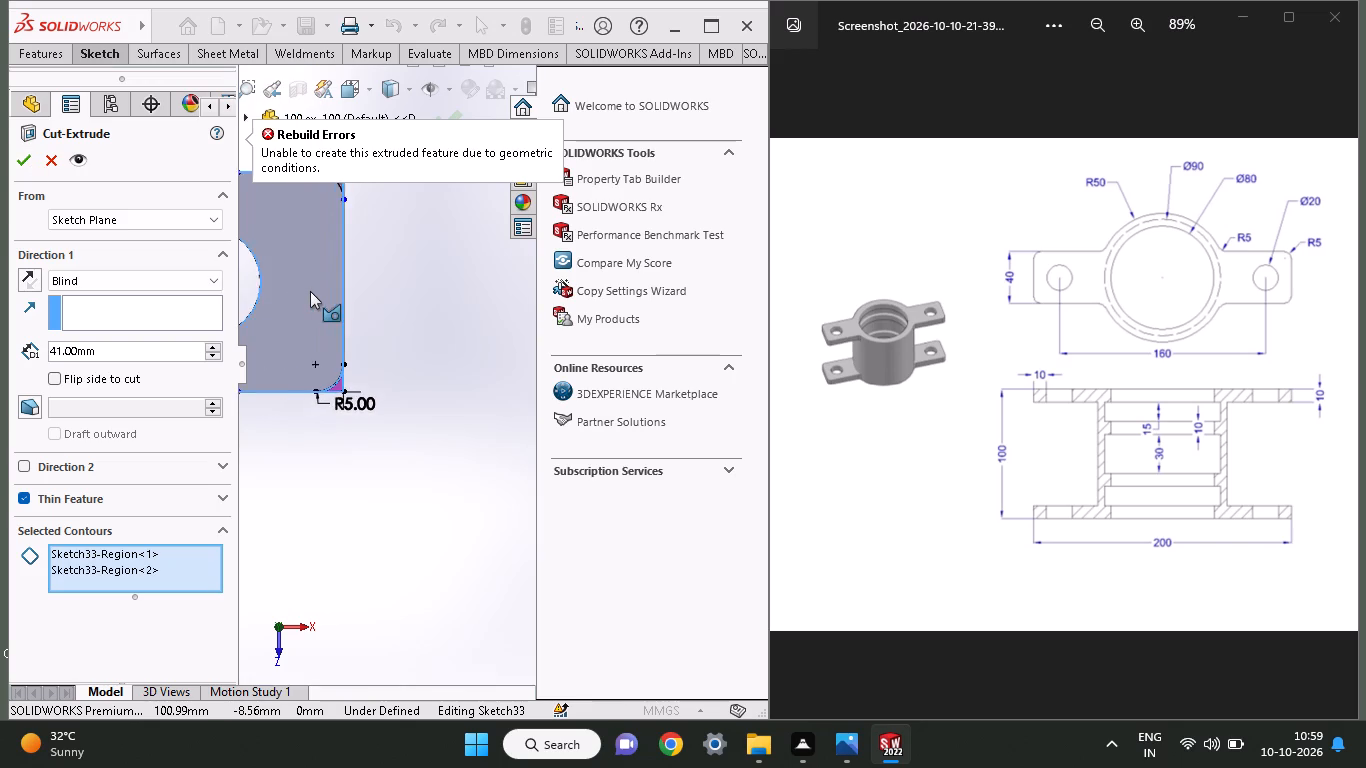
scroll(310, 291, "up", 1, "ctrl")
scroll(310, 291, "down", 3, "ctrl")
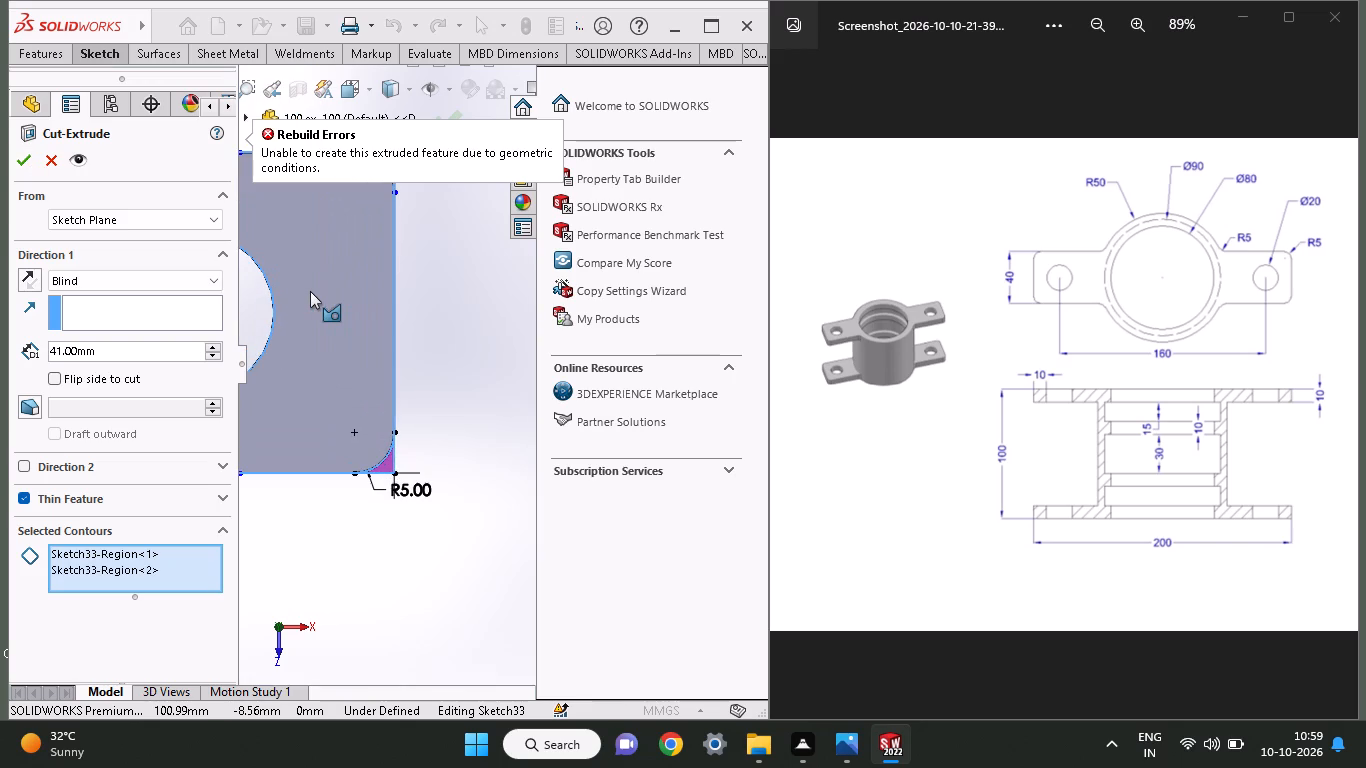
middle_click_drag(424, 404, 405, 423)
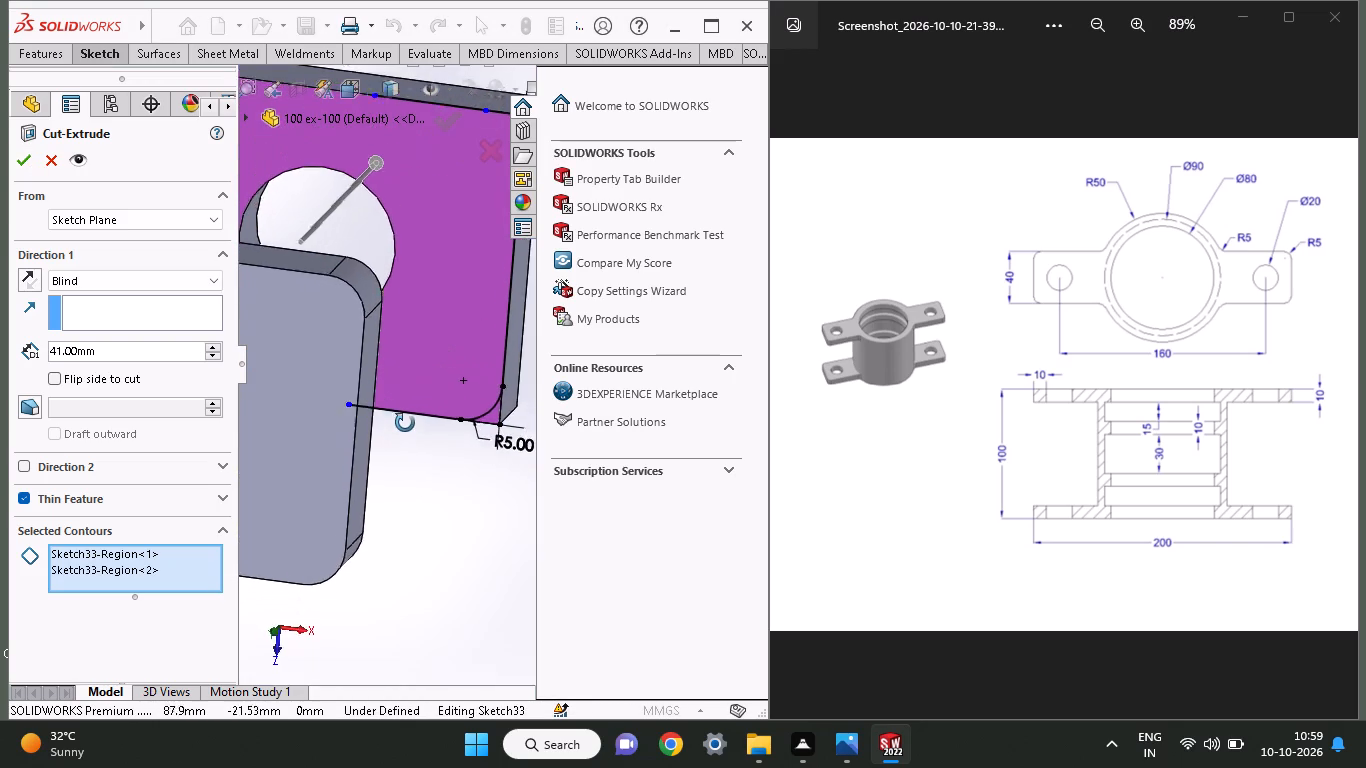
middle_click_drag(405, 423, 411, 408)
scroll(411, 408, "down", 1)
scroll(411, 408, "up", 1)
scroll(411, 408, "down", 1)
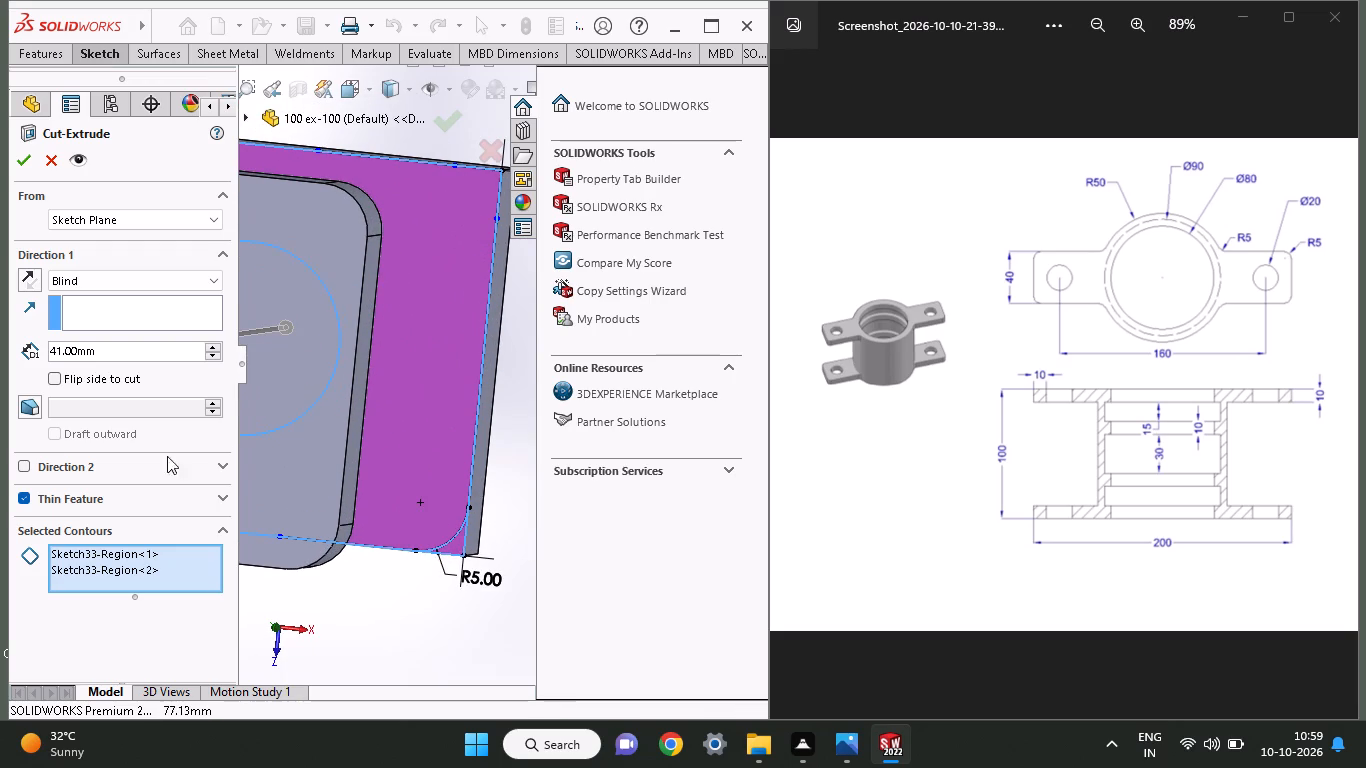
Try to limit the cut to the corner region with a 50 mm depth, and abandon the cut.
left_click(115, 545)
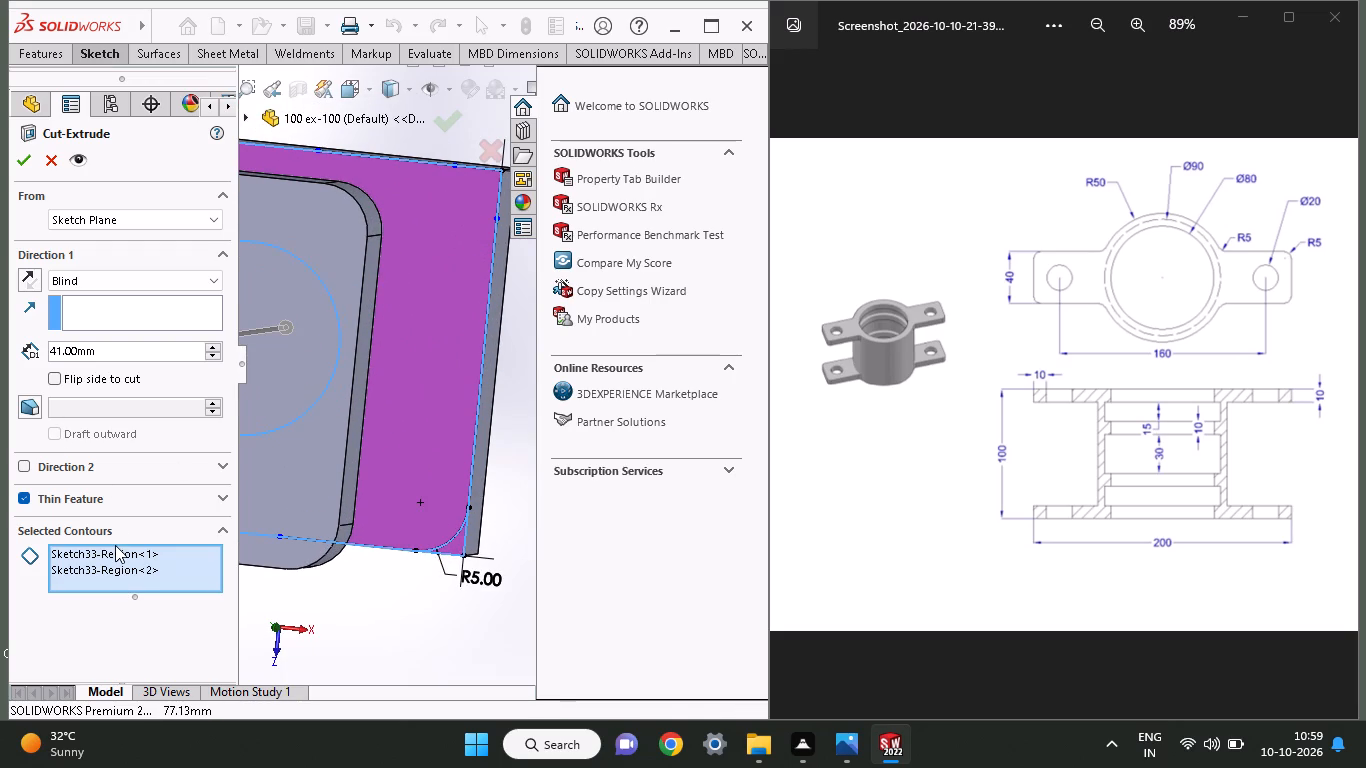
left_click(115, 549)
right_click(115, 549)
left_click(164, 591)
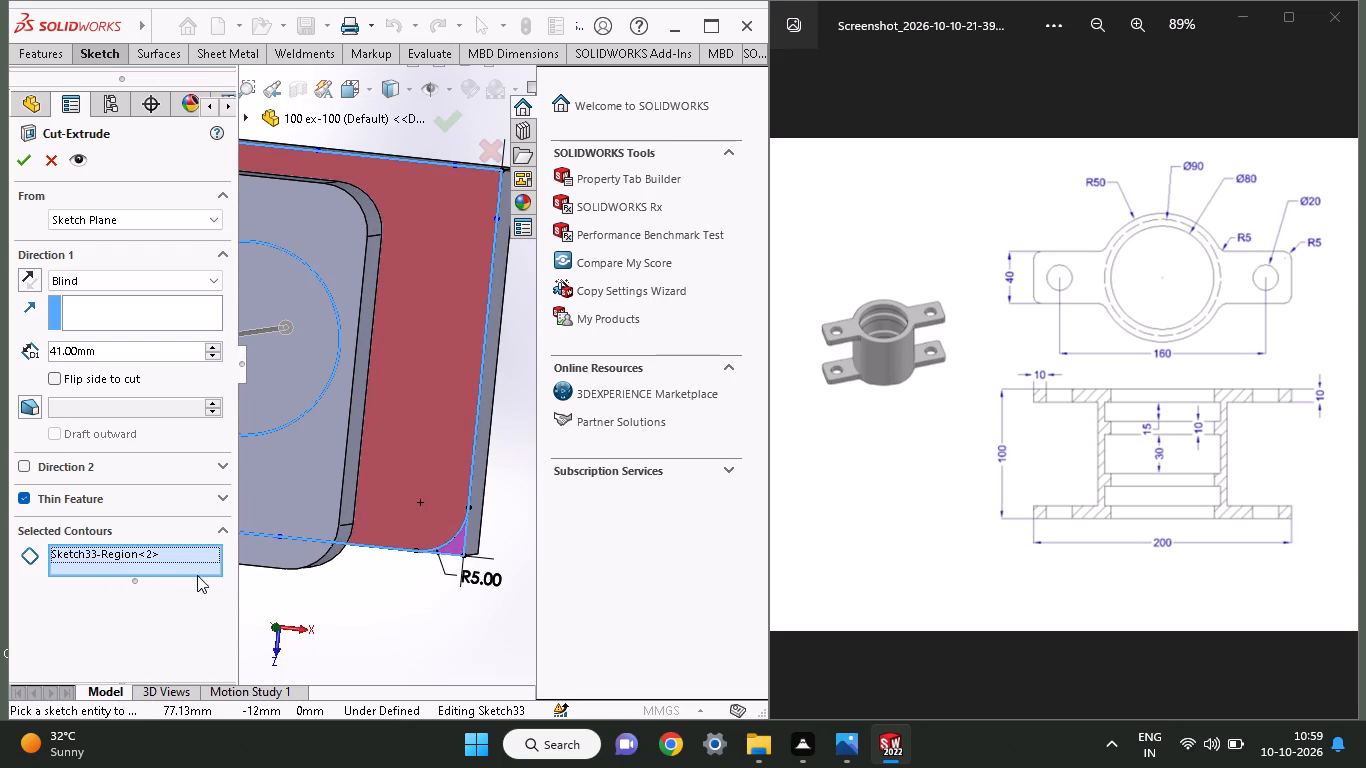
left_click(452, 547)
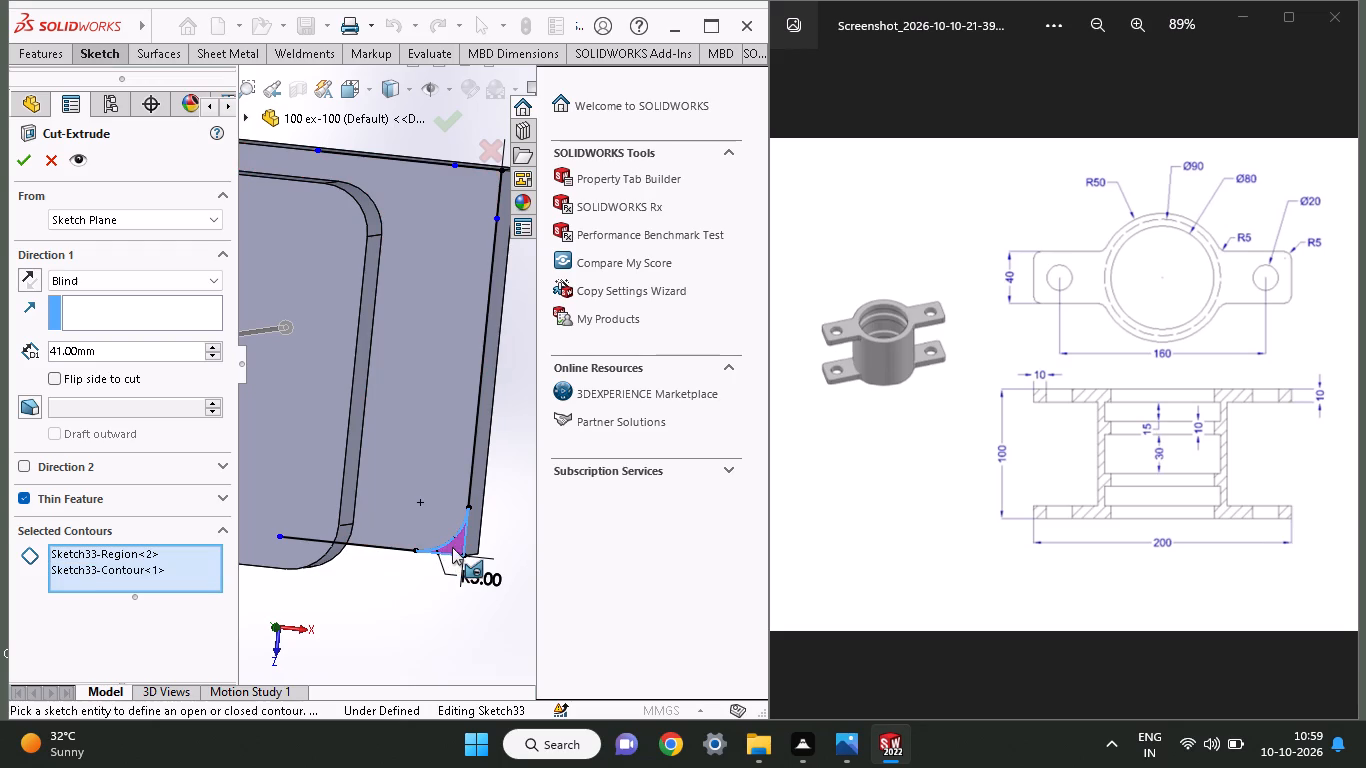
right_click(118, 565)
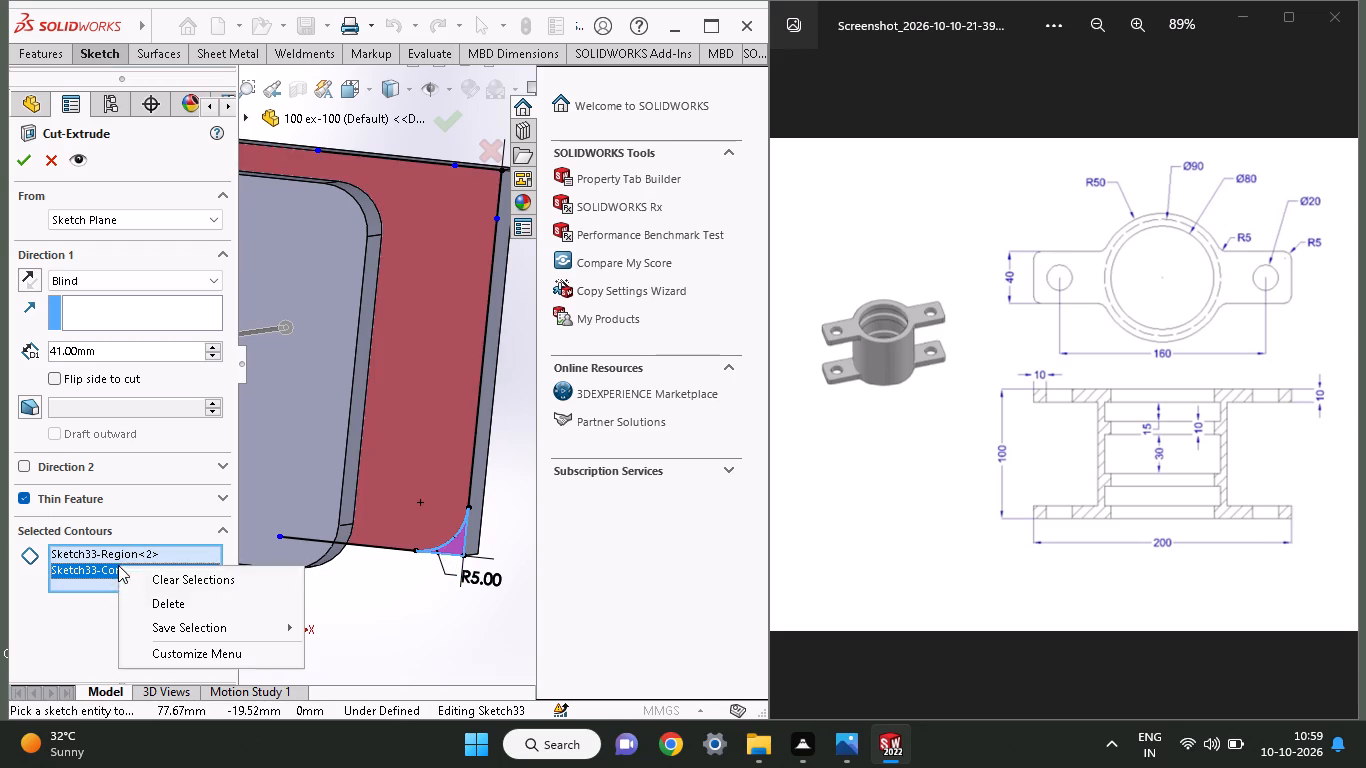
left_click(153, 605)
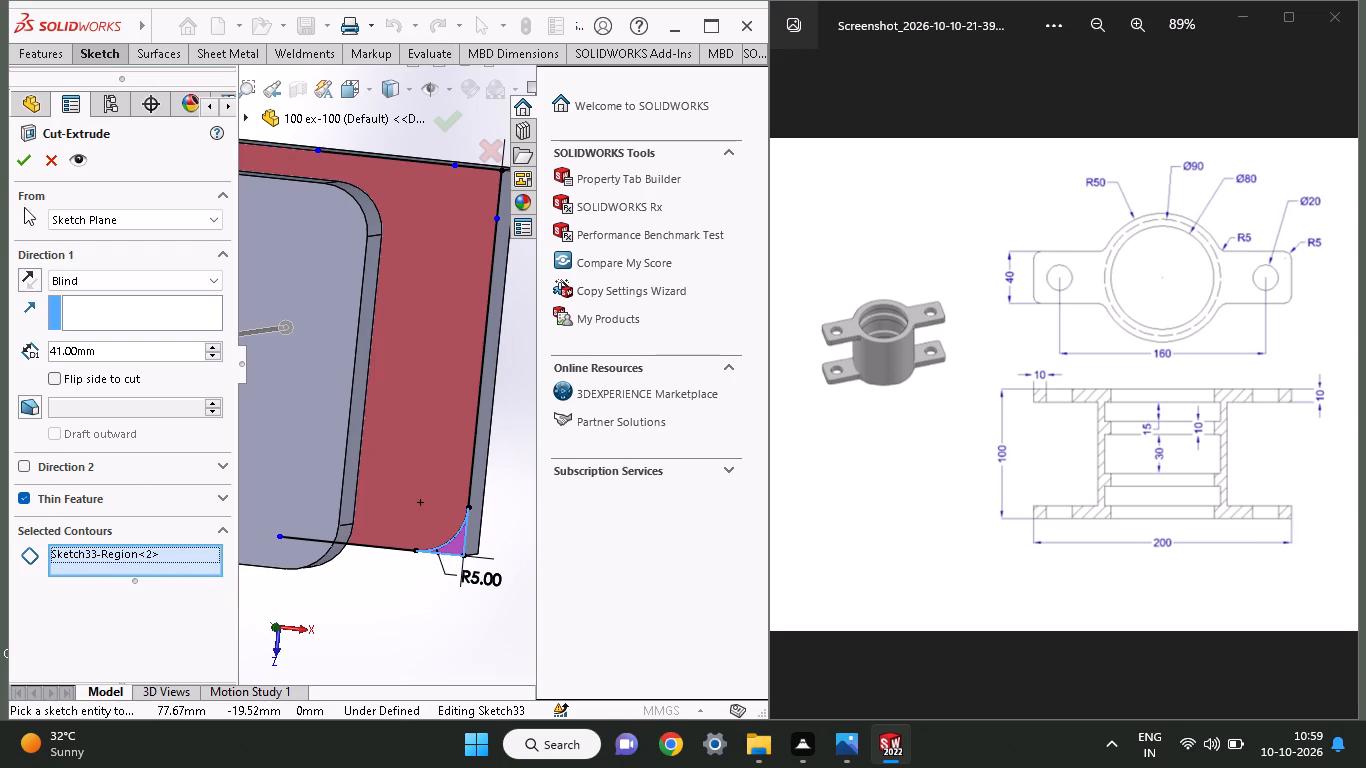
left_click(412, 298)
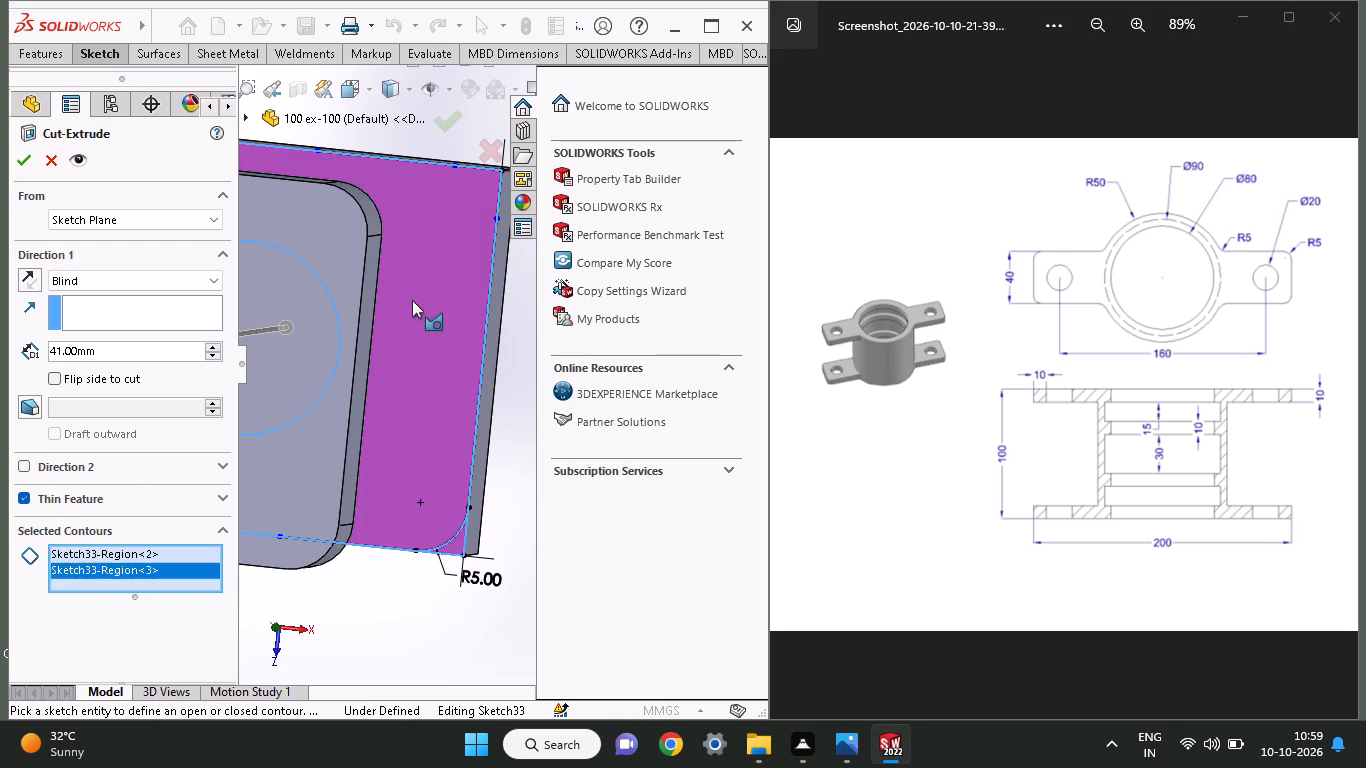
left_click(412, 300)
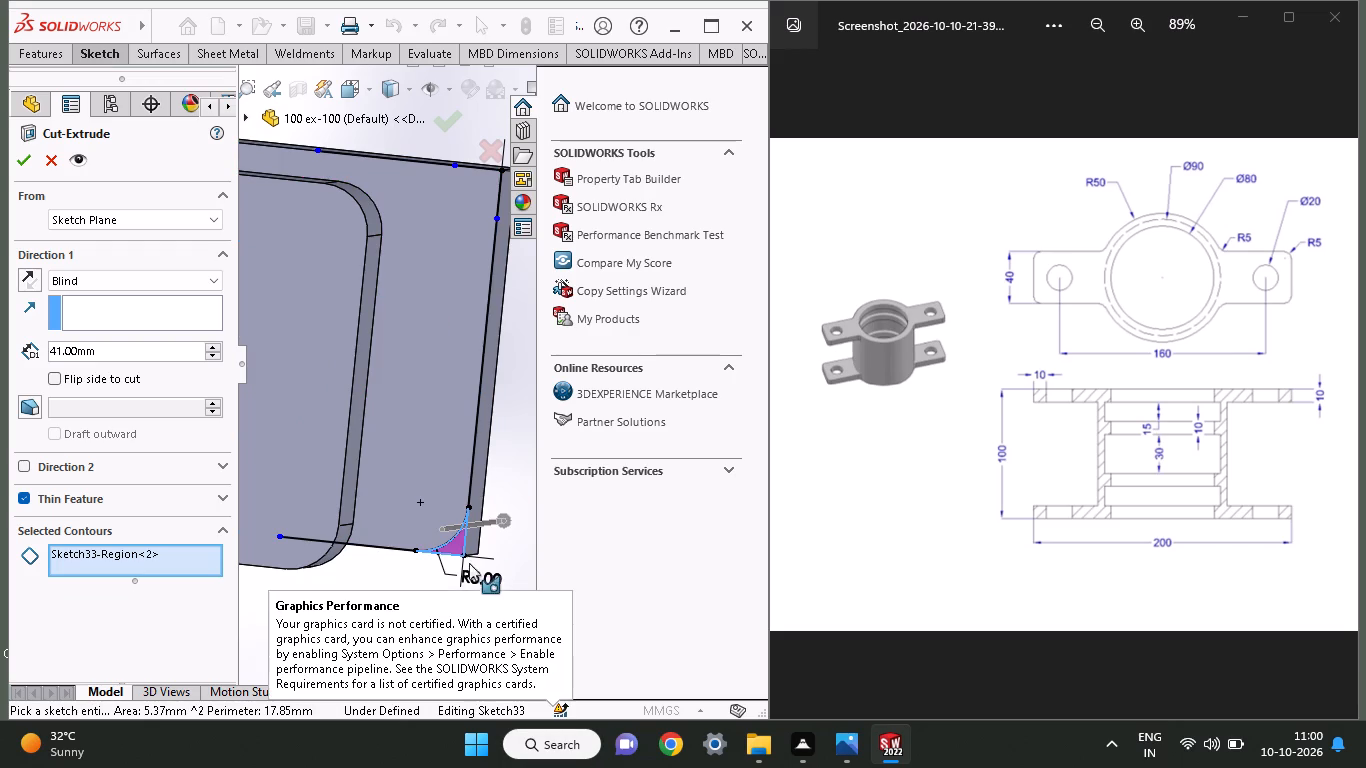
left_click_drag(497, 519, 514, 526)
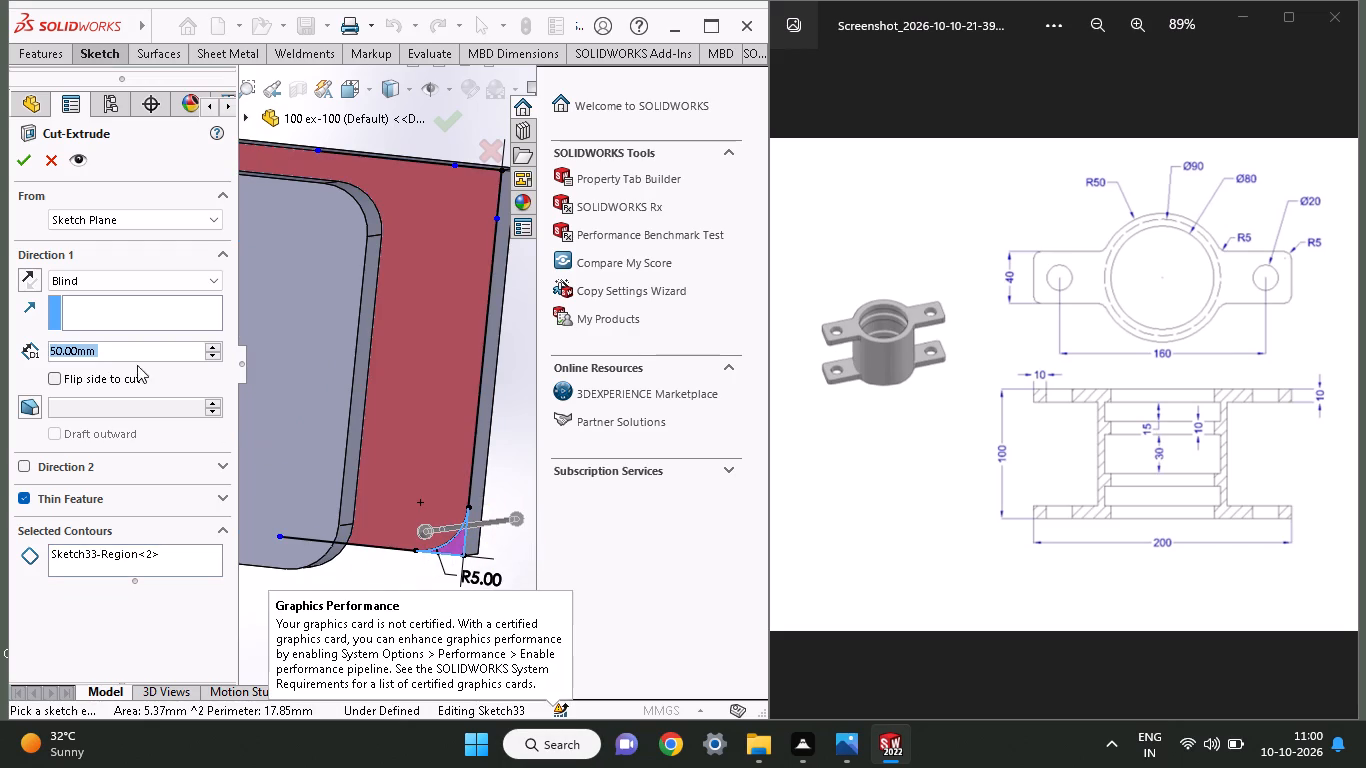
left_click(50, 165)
Draw a 5 mm horizontal line from the end of the R5 arc to the sharp vertex at the first corner.
scroll(243, 324, "up", 1)
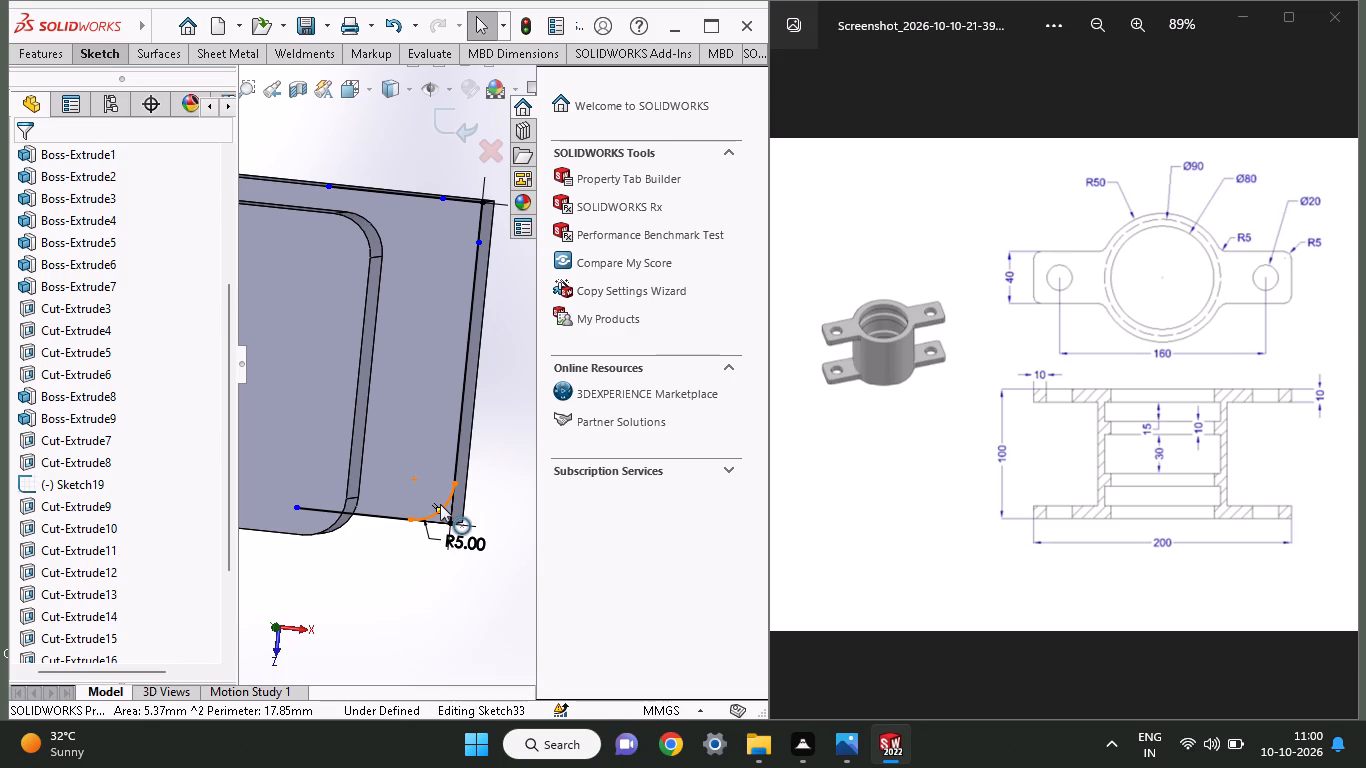
scroll(455, 532, "up", 1, "ctrl")
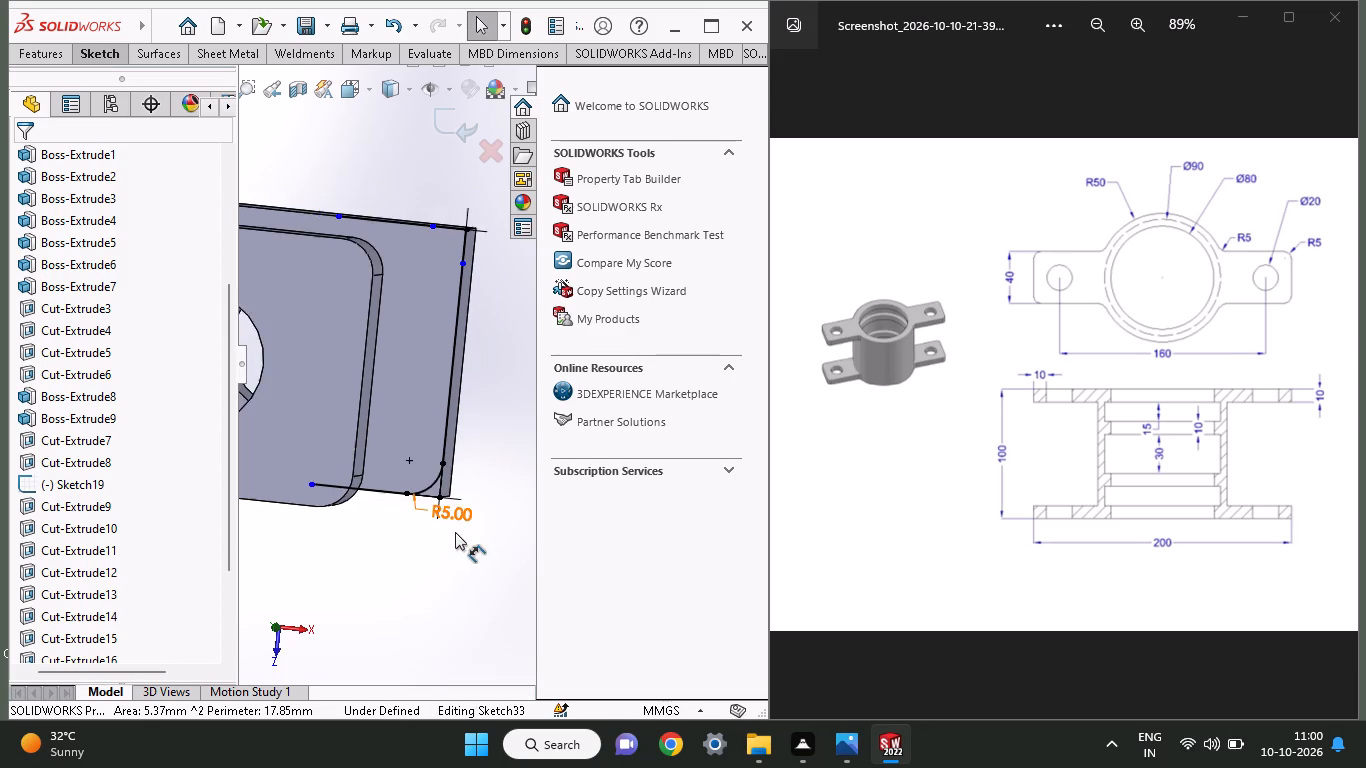
scroll(455, 532, "down", 4, "ctrl")
scroll(368, 383, "down", 4, "ctrl")
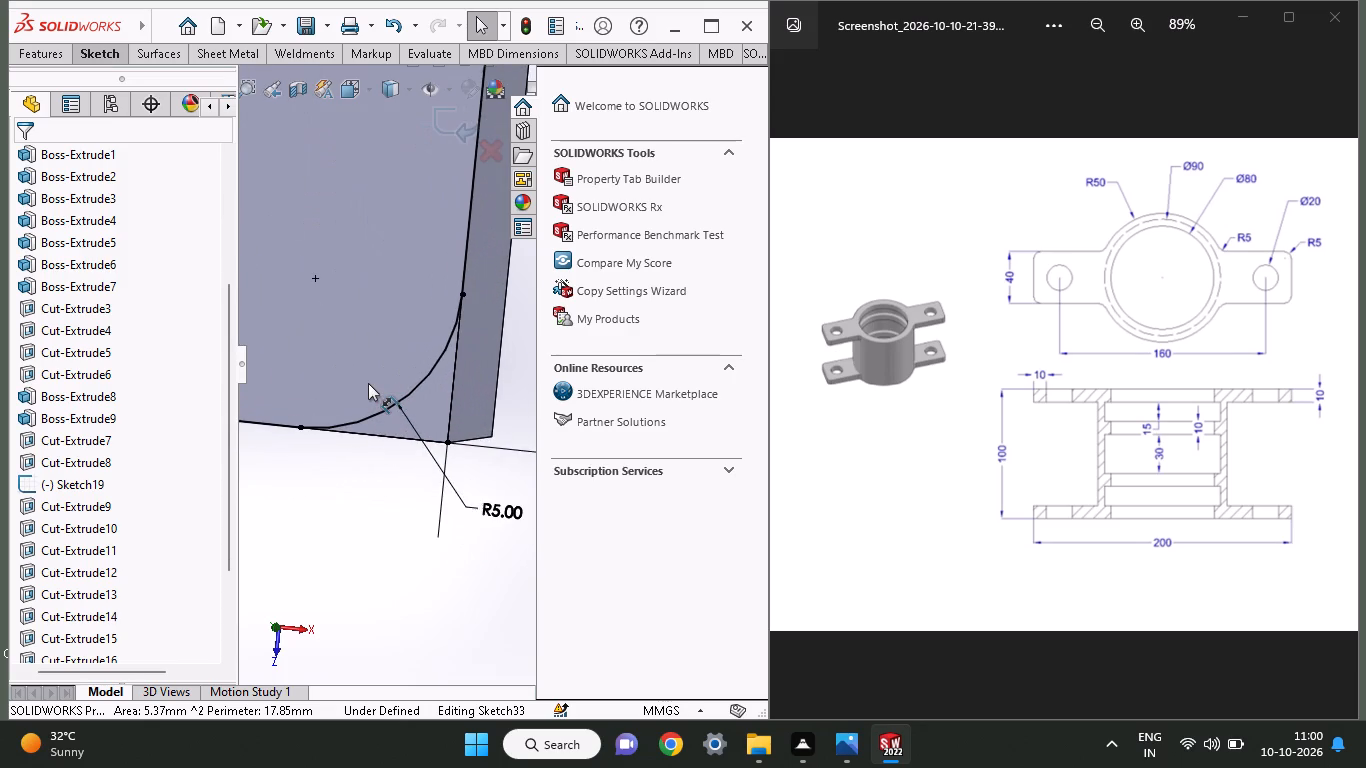
scroll(368, 383, "down", 3, "ctrl")
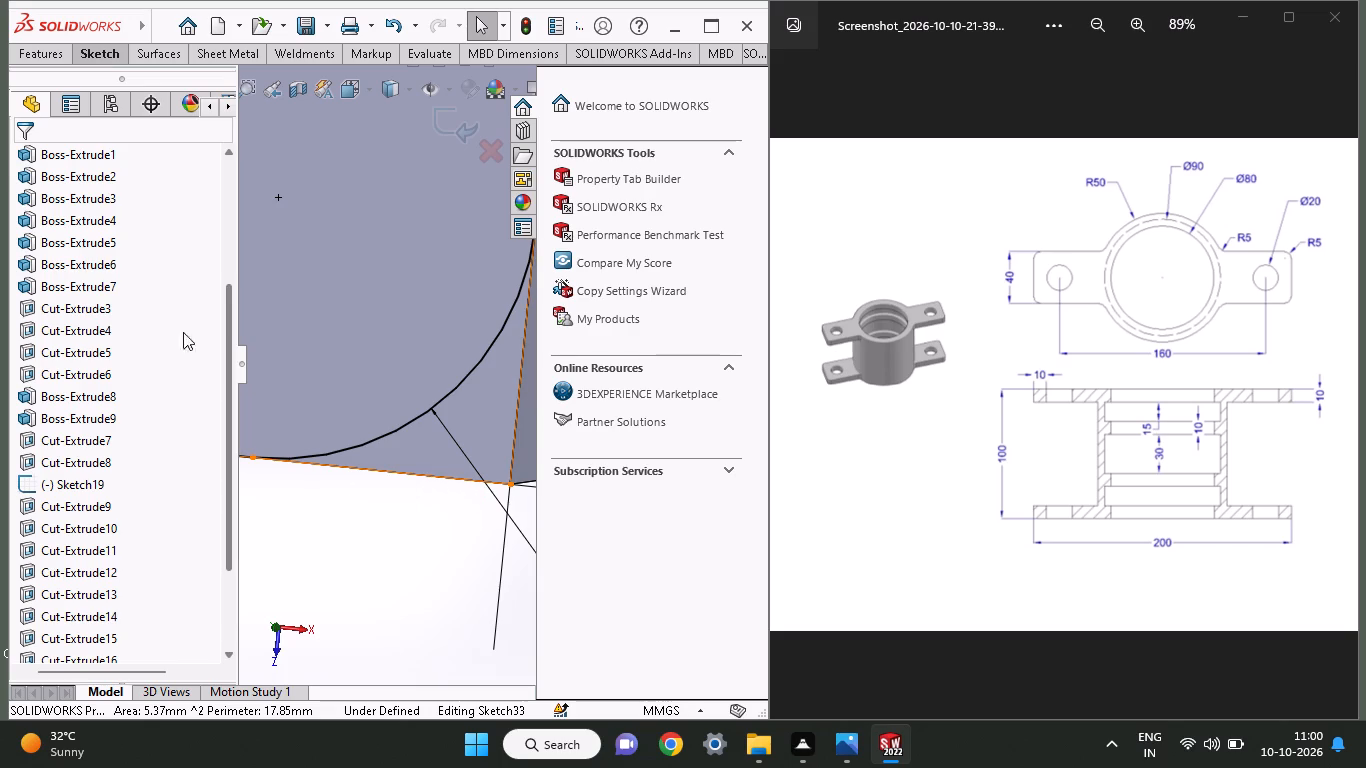
left_click(100, 55)
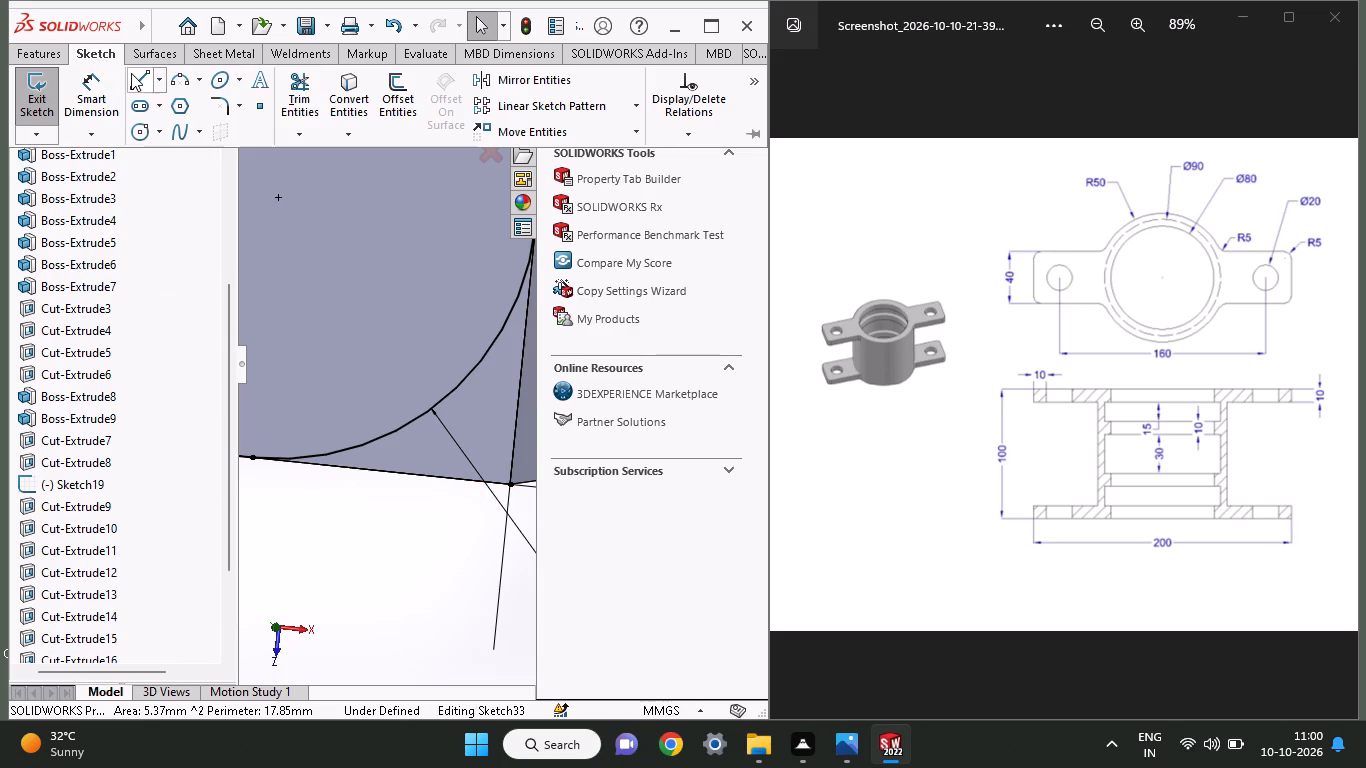
left_click(131, 73)
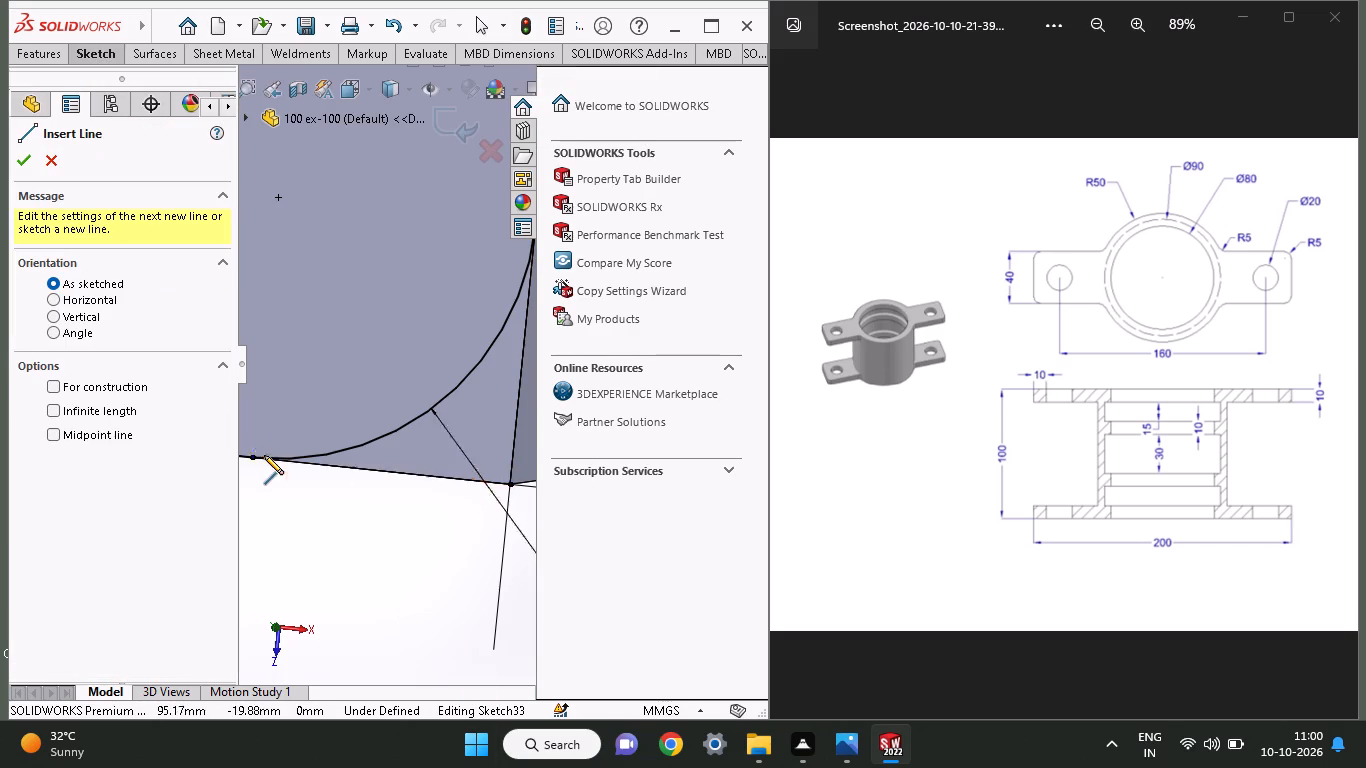
left_click(254, 457)
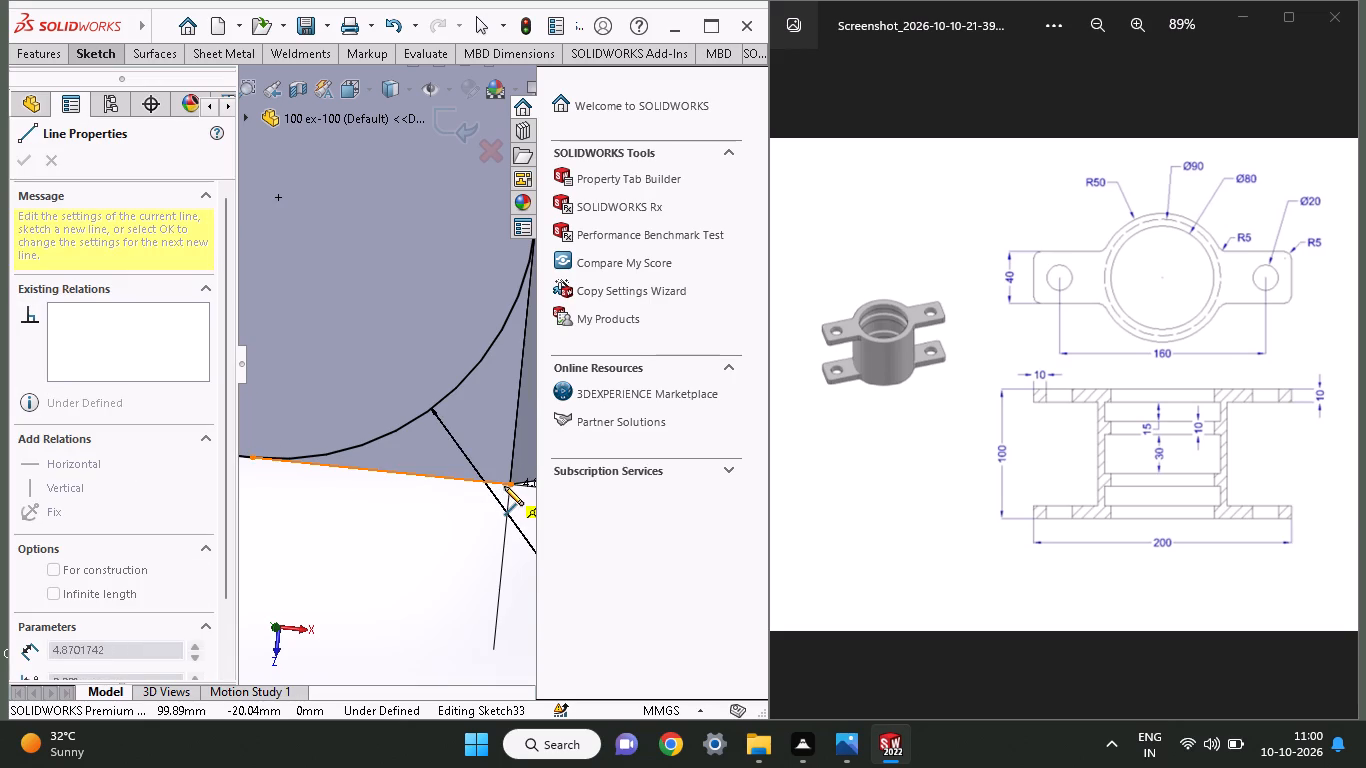
left_click(504, 486)
scroll(496, 376, "down", 2)
scroll(496, 376, "up", 1)
scroll(496, 376, "down", 1)
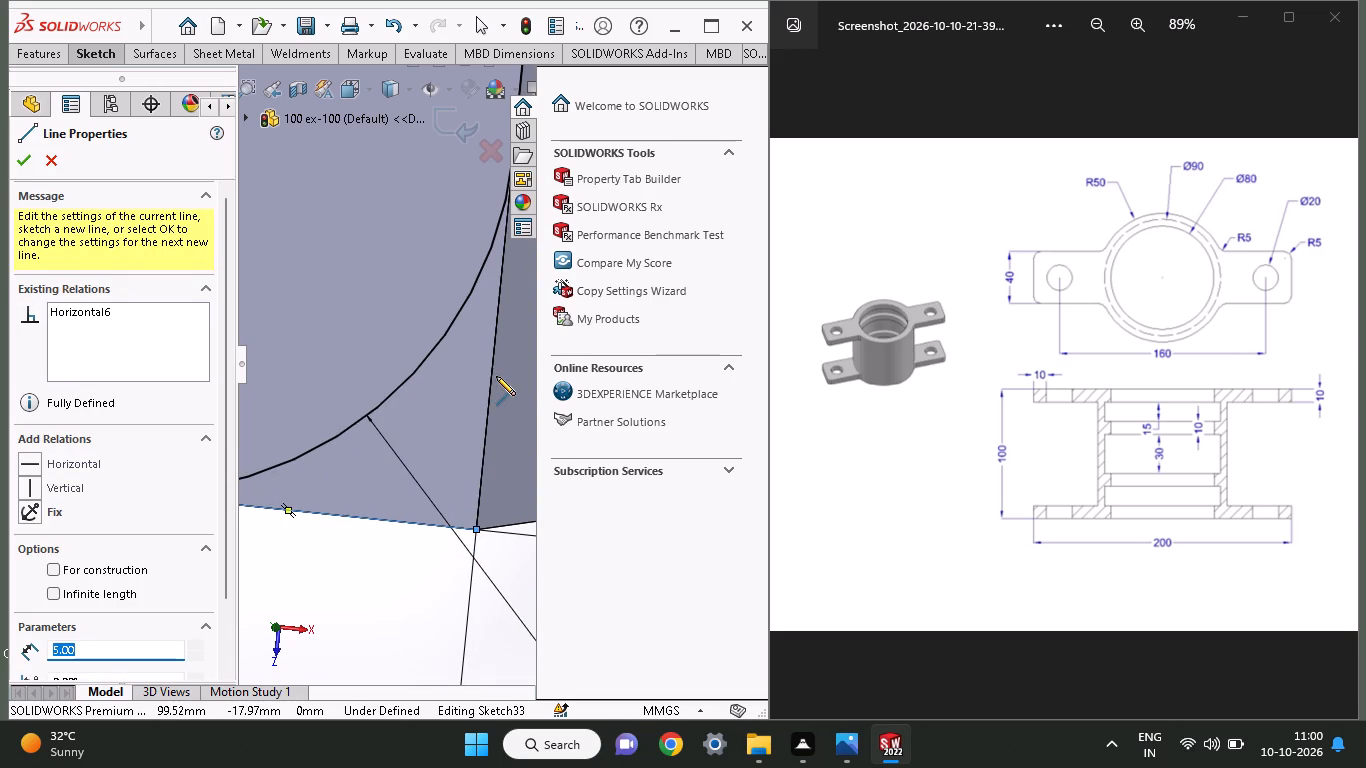
scroll(496, 376, "up", 1)
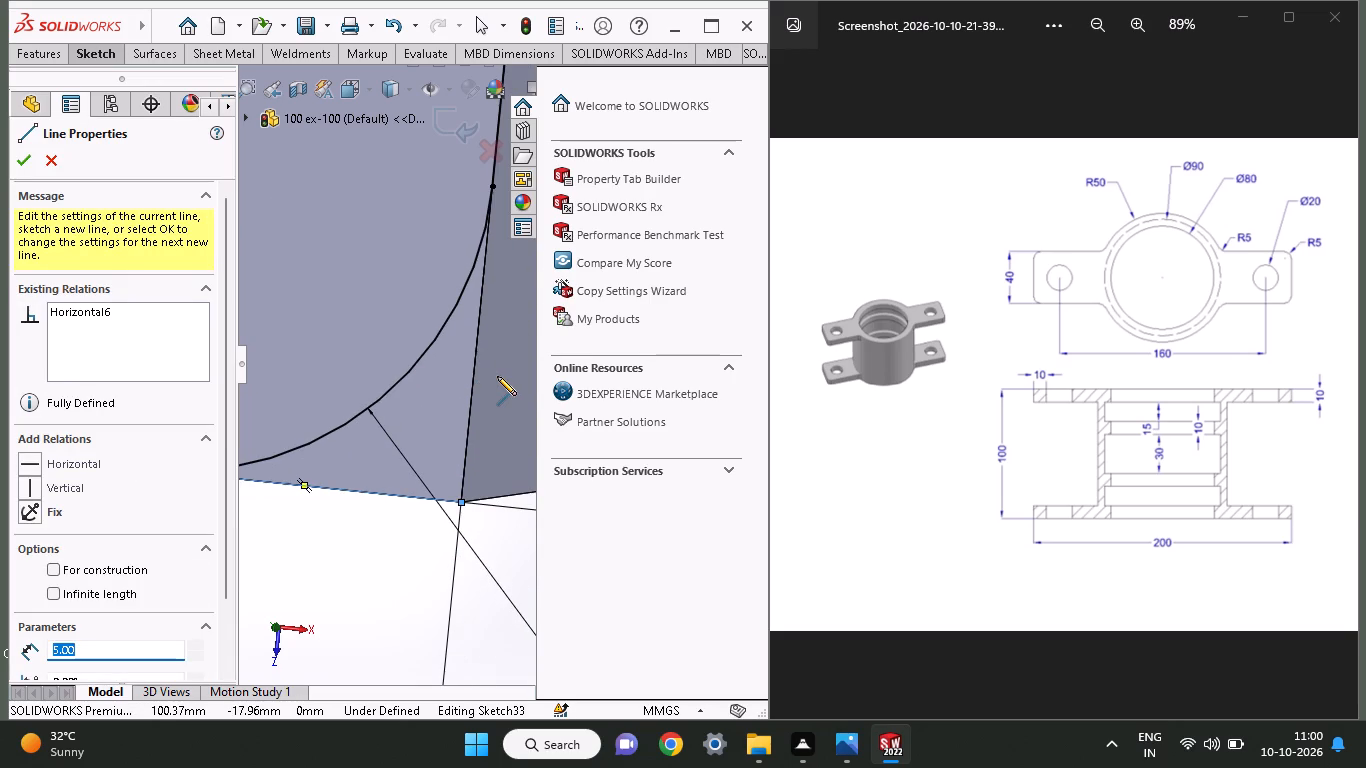
scroll(497, 376, "up", 2, "ctrl")
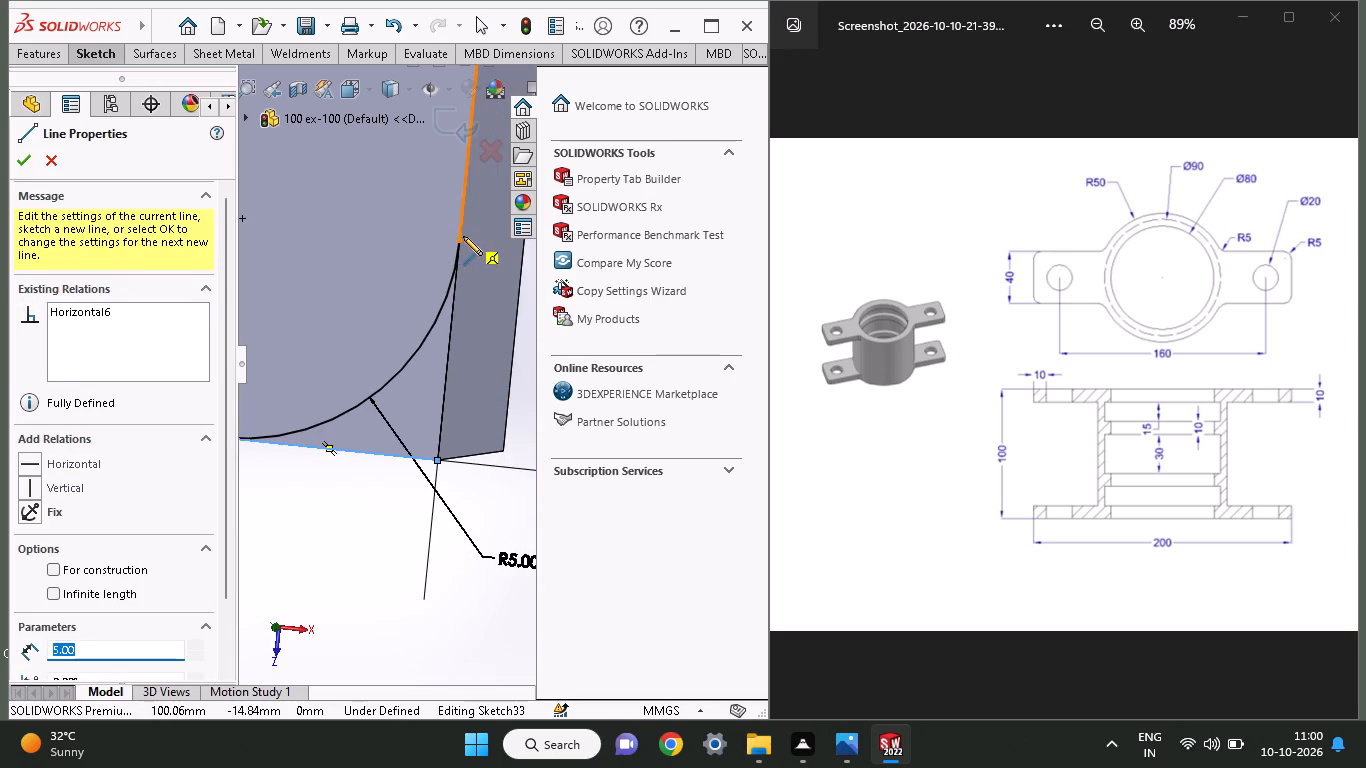
left_click(458, 243)
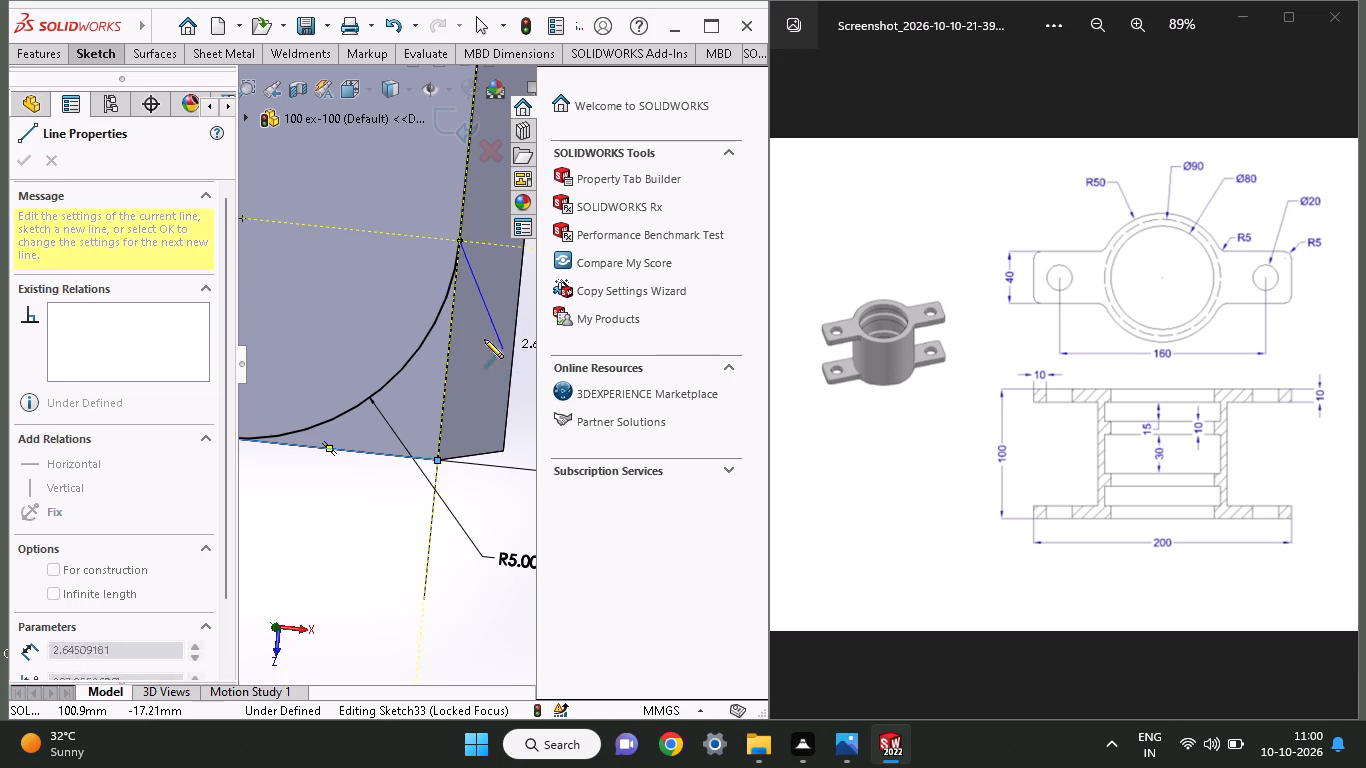
right_click(324, 252)
left_click(355, 266)
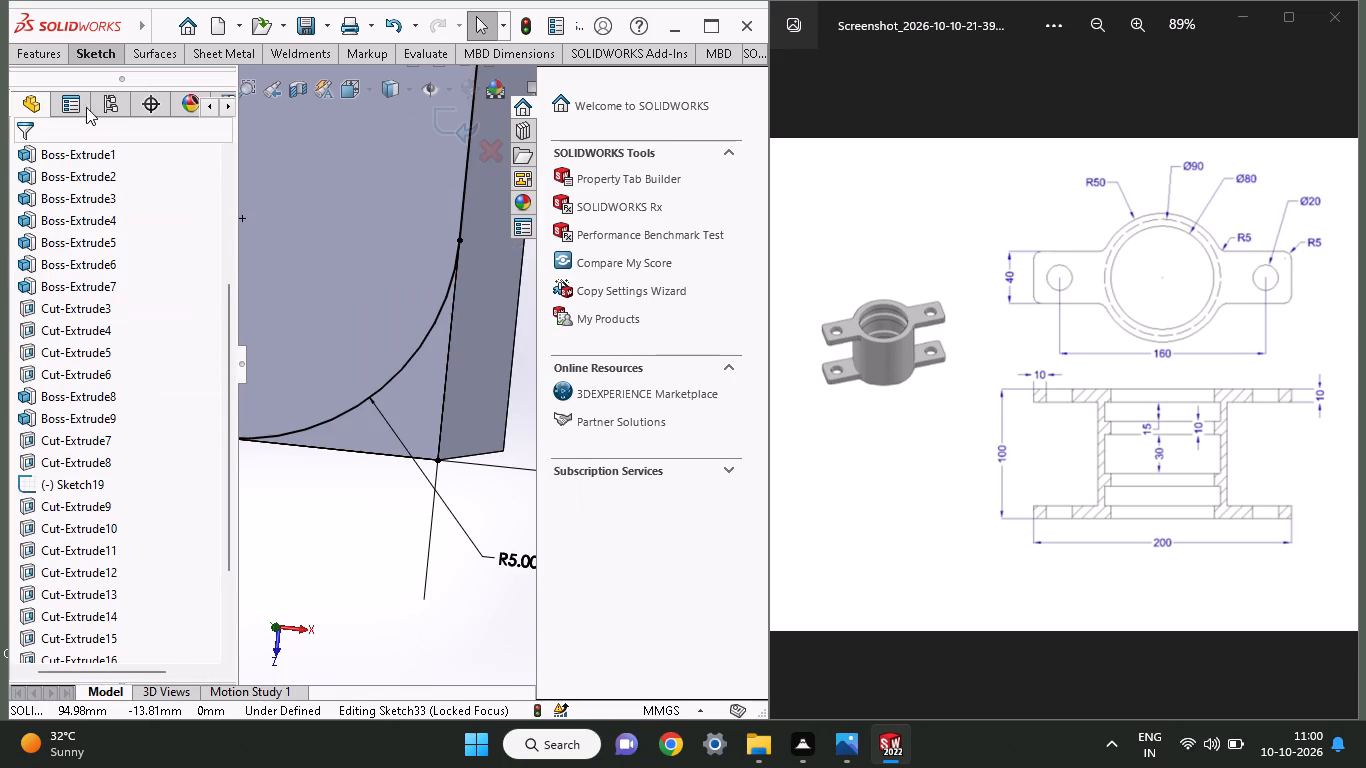
Cut-extrude only the region between the R5 arc and the sharp vertex, blind to a depth of 41 mm.
left_click(43, 64)
left_click(283, 90)
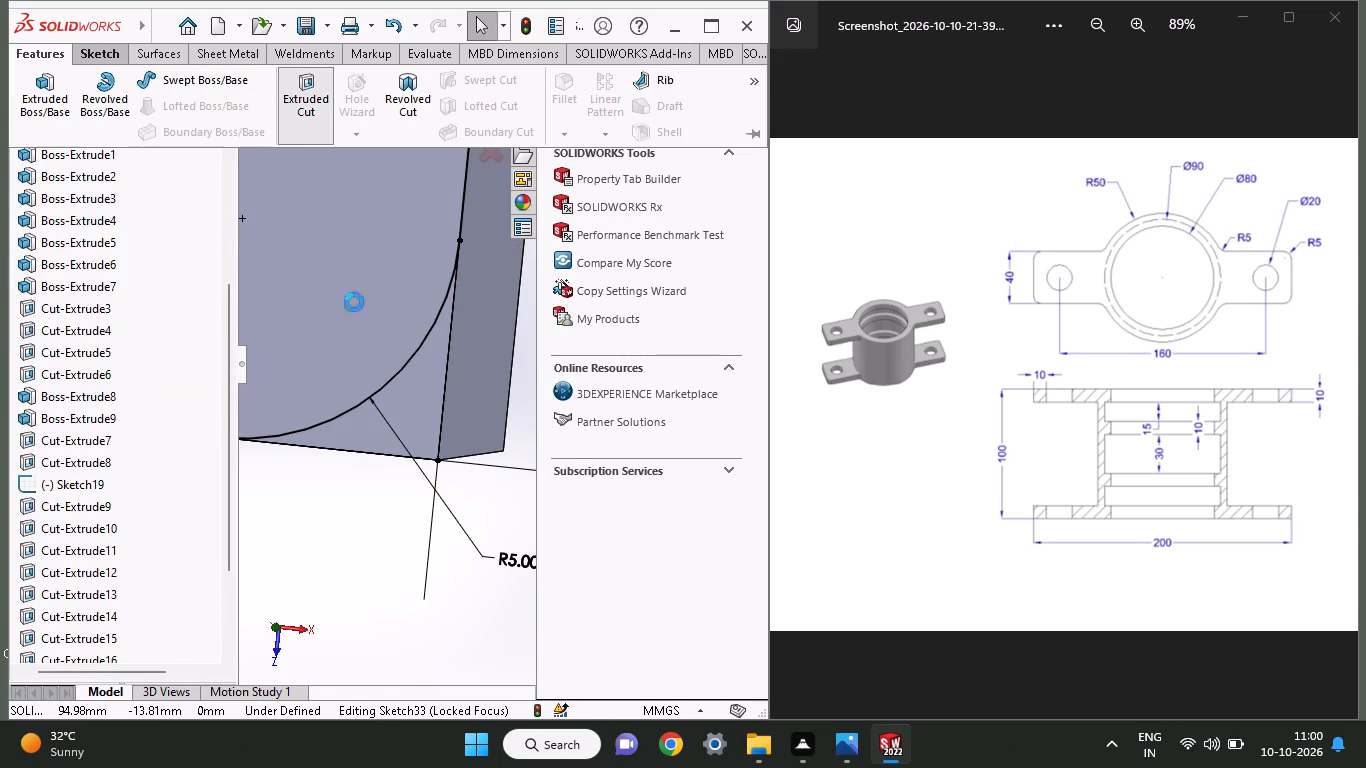
left_click(377, 417)
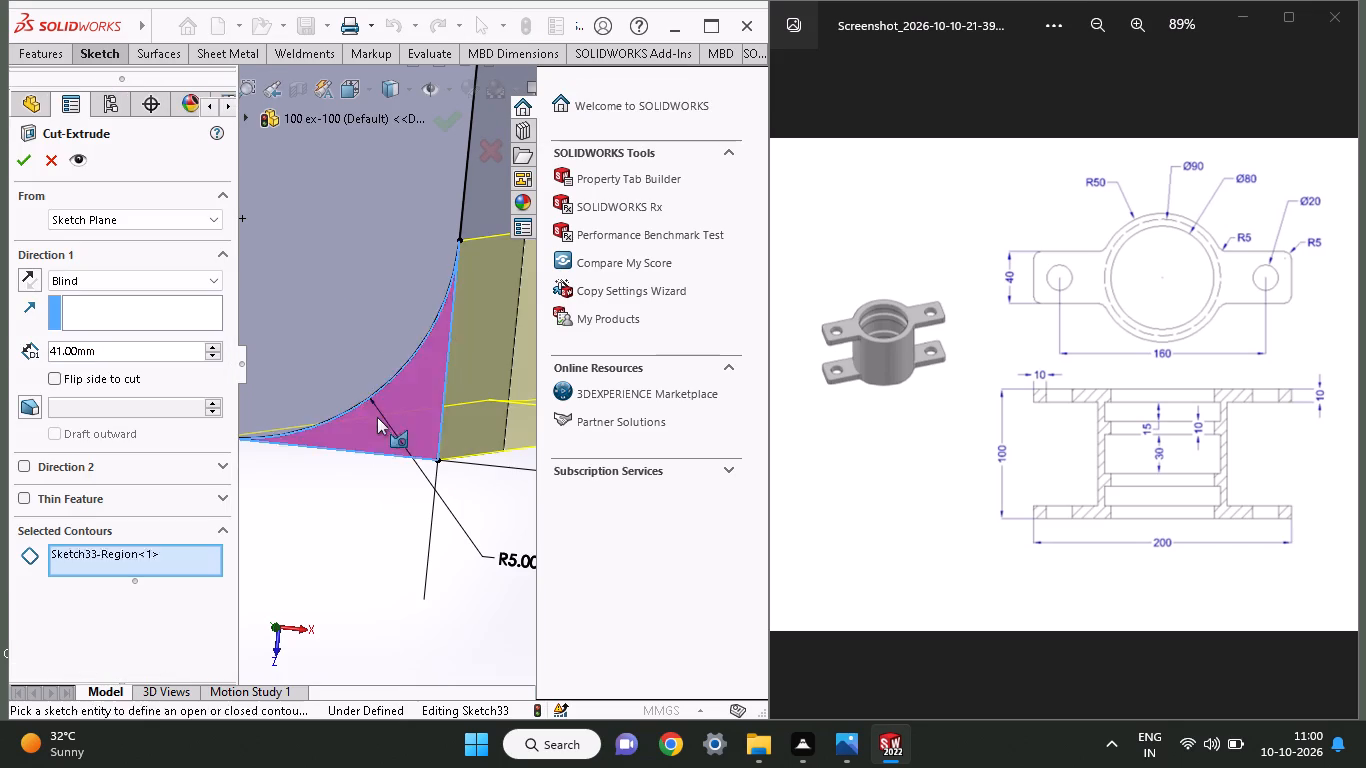
left_click(20, 167)
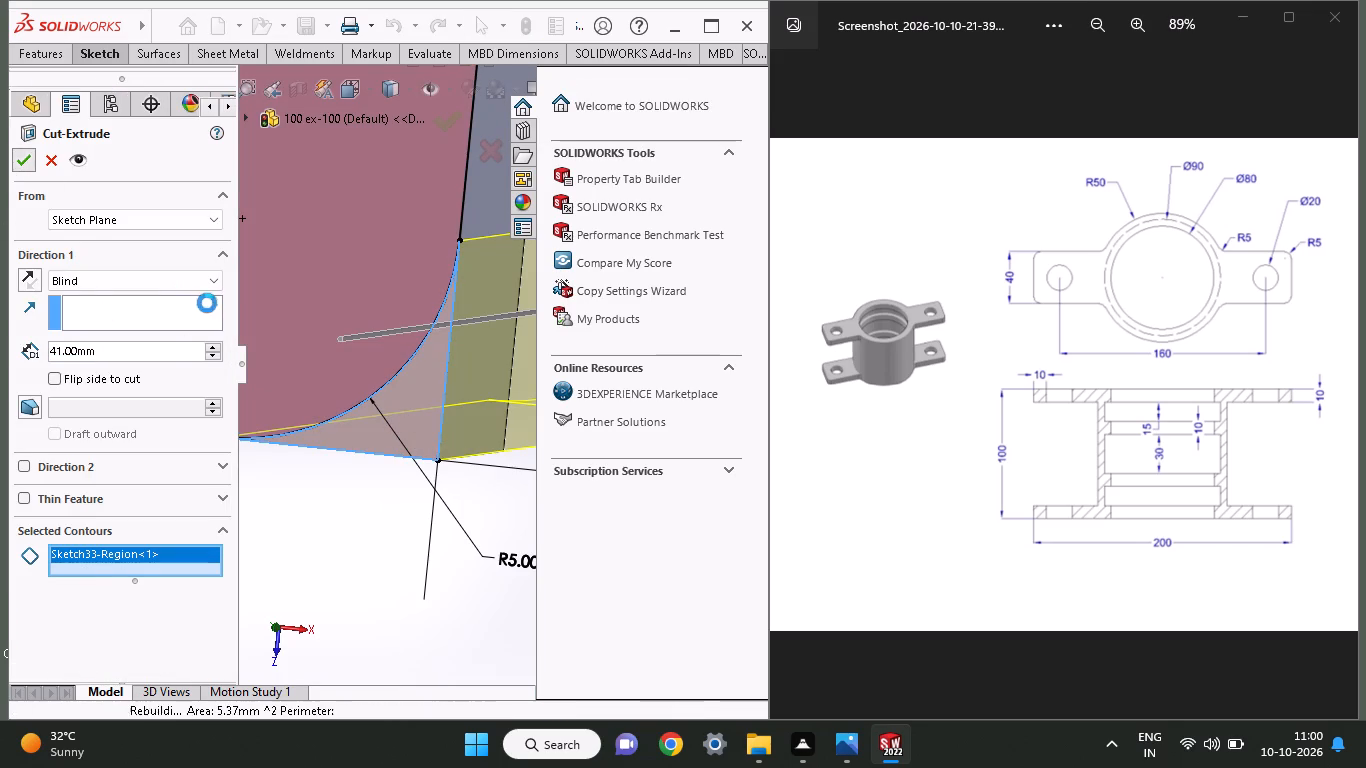
Examine the newly cut corner and both overlapping flange arms for any corner that is still square.
middle_click_drag(396, 521, 406, 506)
scroll(406, 506, "down", 1)
scroll(406, 506, "up", 1)
scroll(406, 506, "down", 1)
scroll(406, 506, "up", 3)
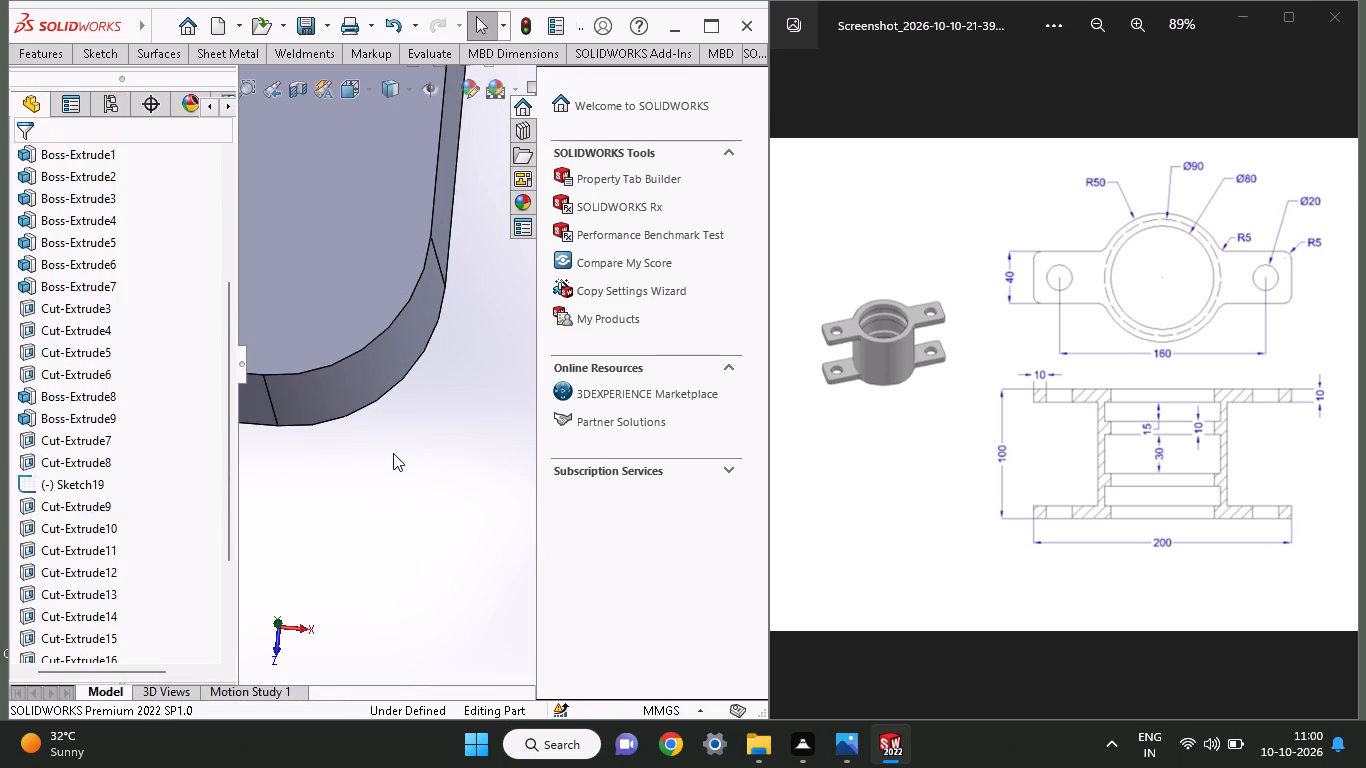
scroll(393, 453, "down", 1)
scroll(393, 453, "up", 3, "ctrl")
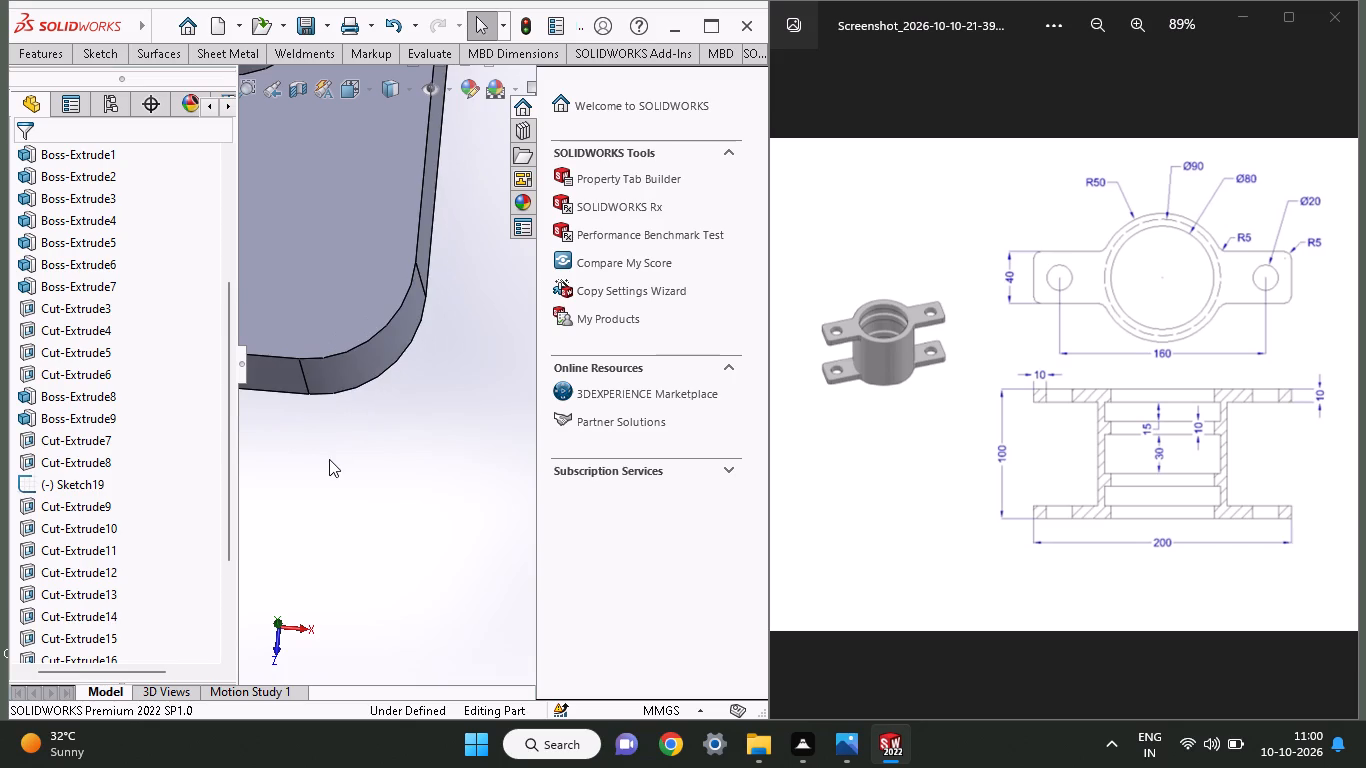
scroll(341, 340, "up", 7, "ctrl")
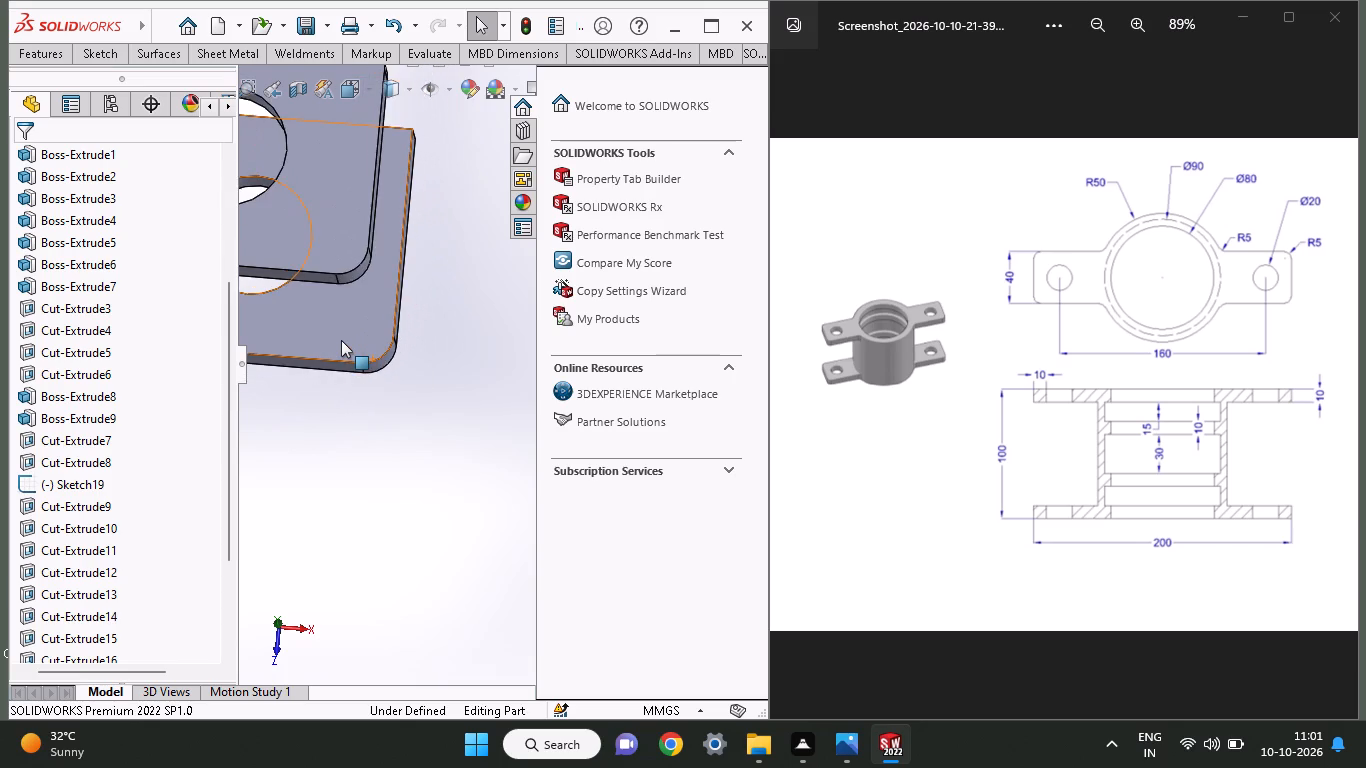
scroll(341, 340, "down", 1)
scroll(341, 340, "up", 4)
scroll(341, 340, "left", 1)
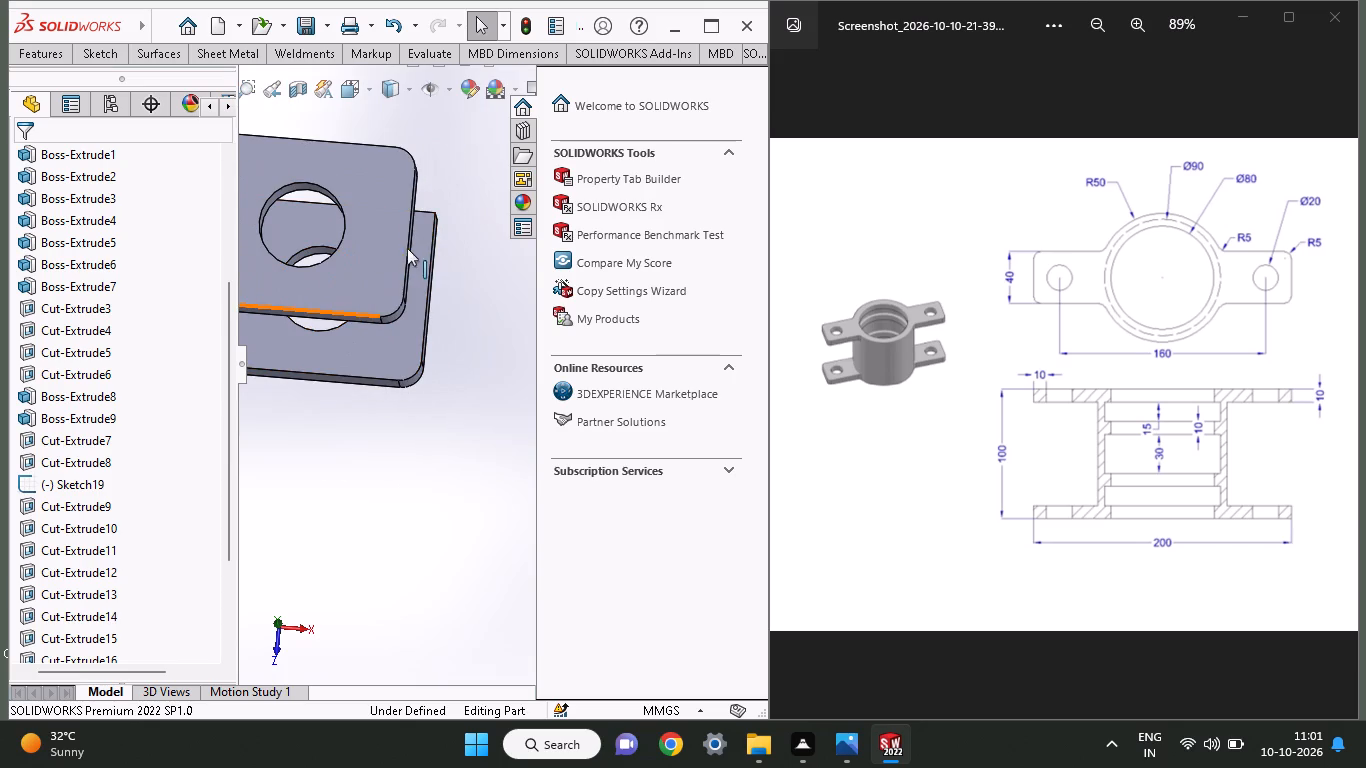
Sketch on the face of the arm behind the rounded one, drawing a horizontal line about 5.7 mm long along its edge from the square corner.
left_click(420, 236)
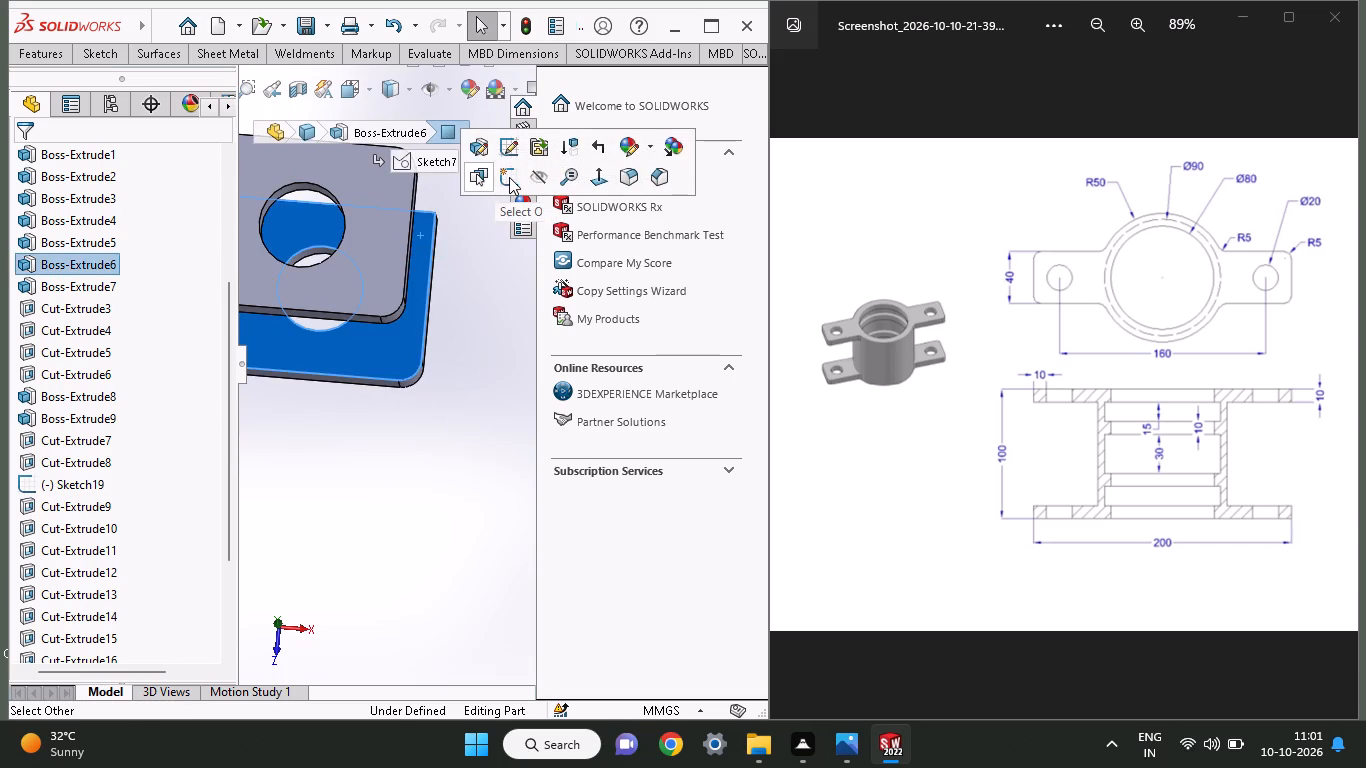
left_click(509, 177)
scroll(483, 288, "up", 3, "ctrl")
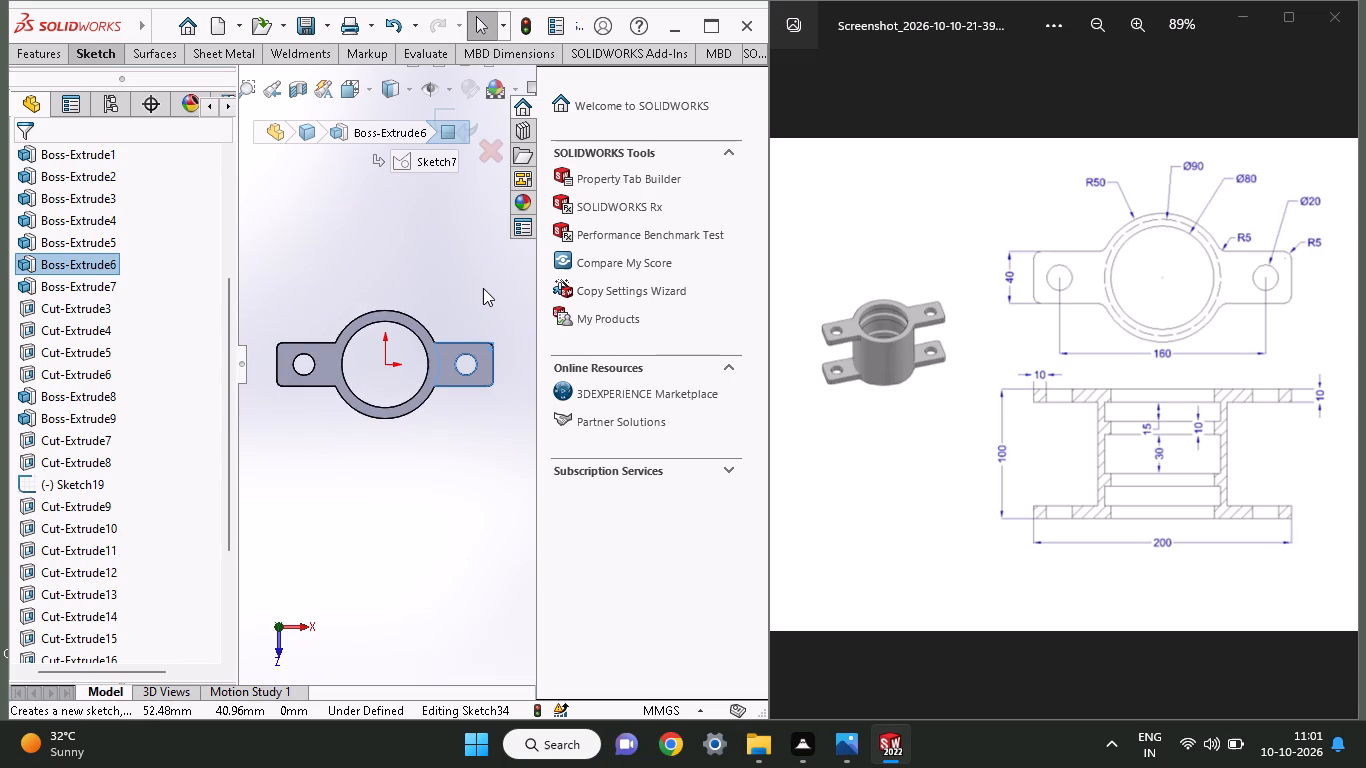
scroll(480, 354, "down", 7, "ctrl")
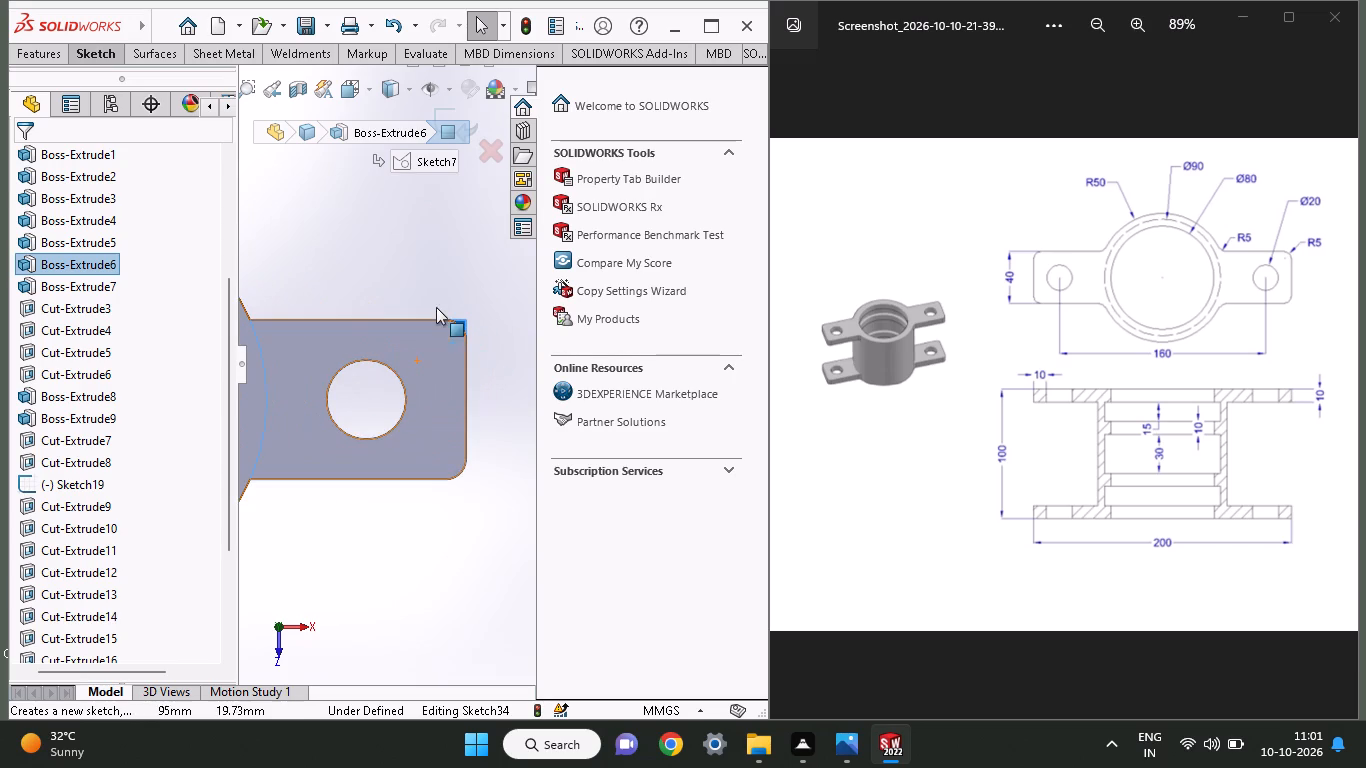
scroll(475, 335, "down", 12, "ctrl")
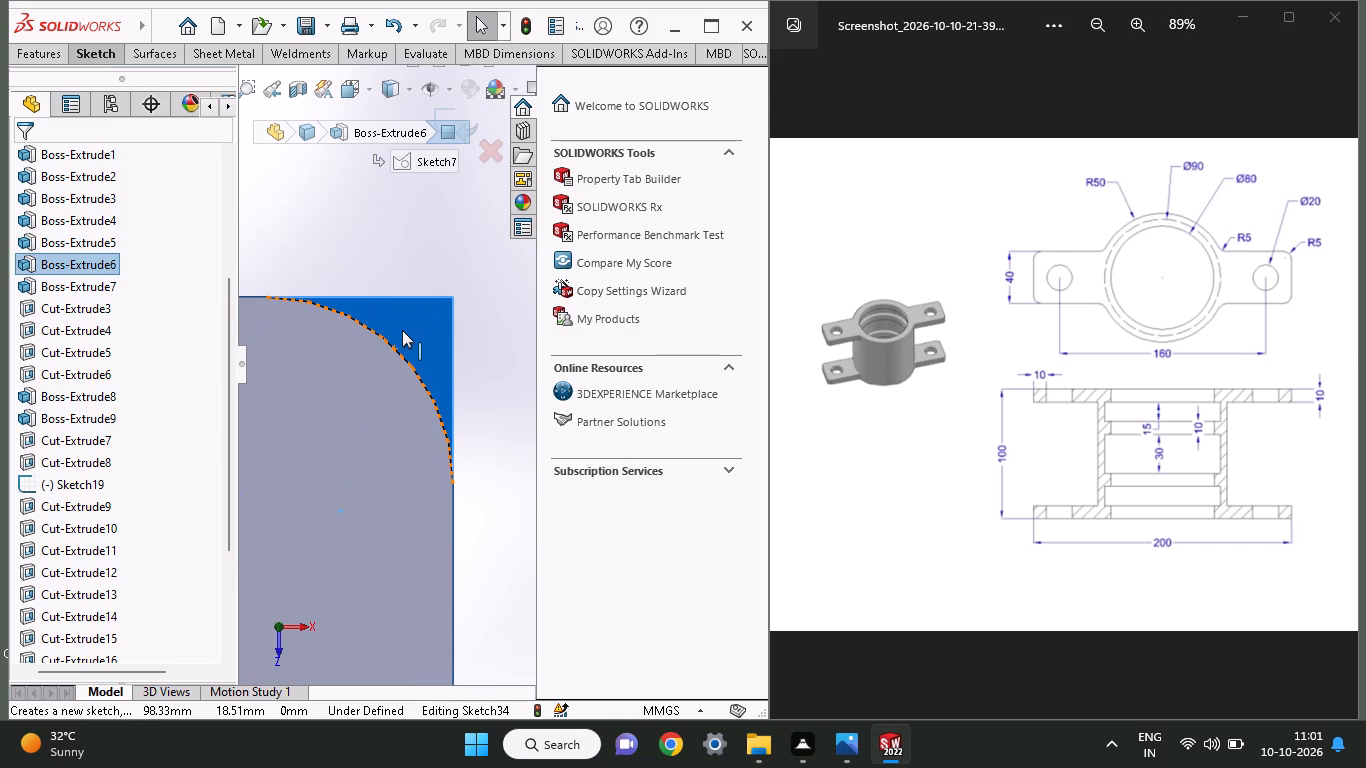
left_click(91, 50)
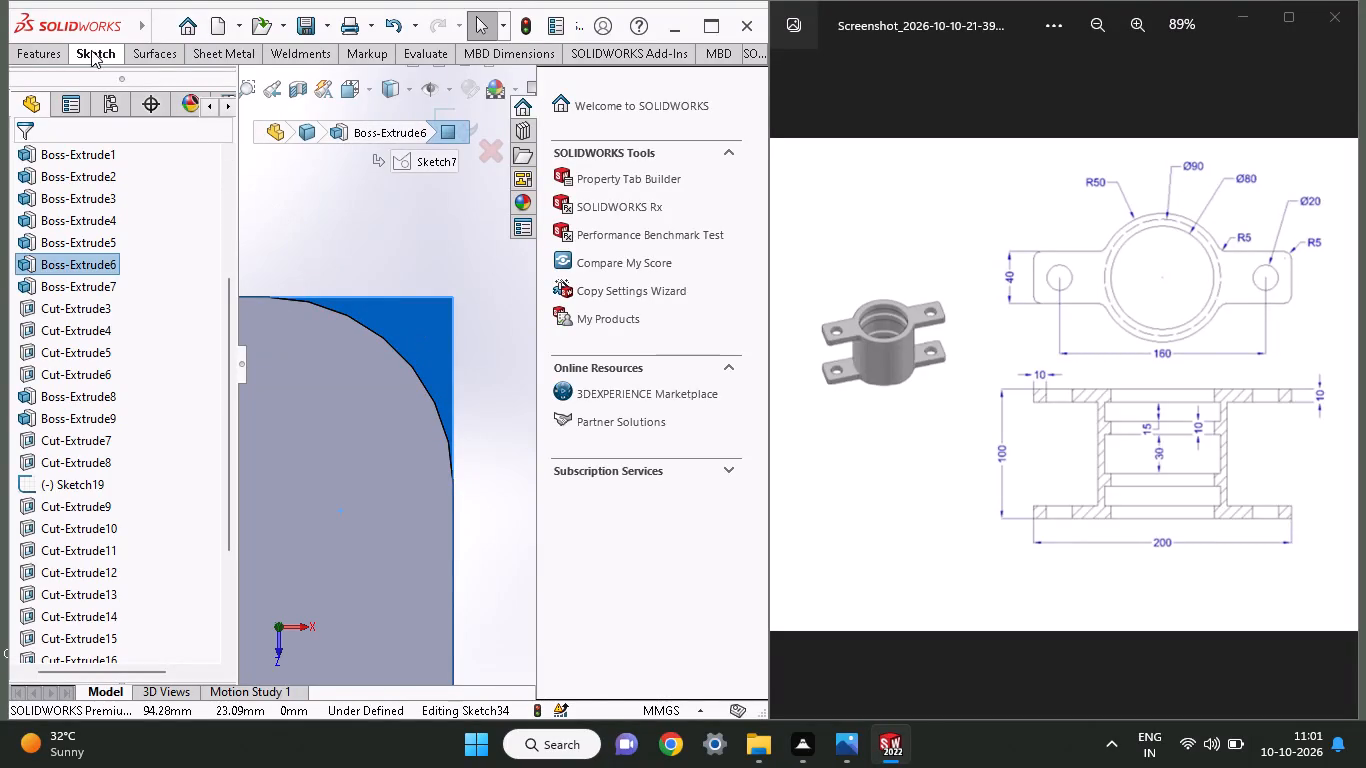
left_click(131, 85)
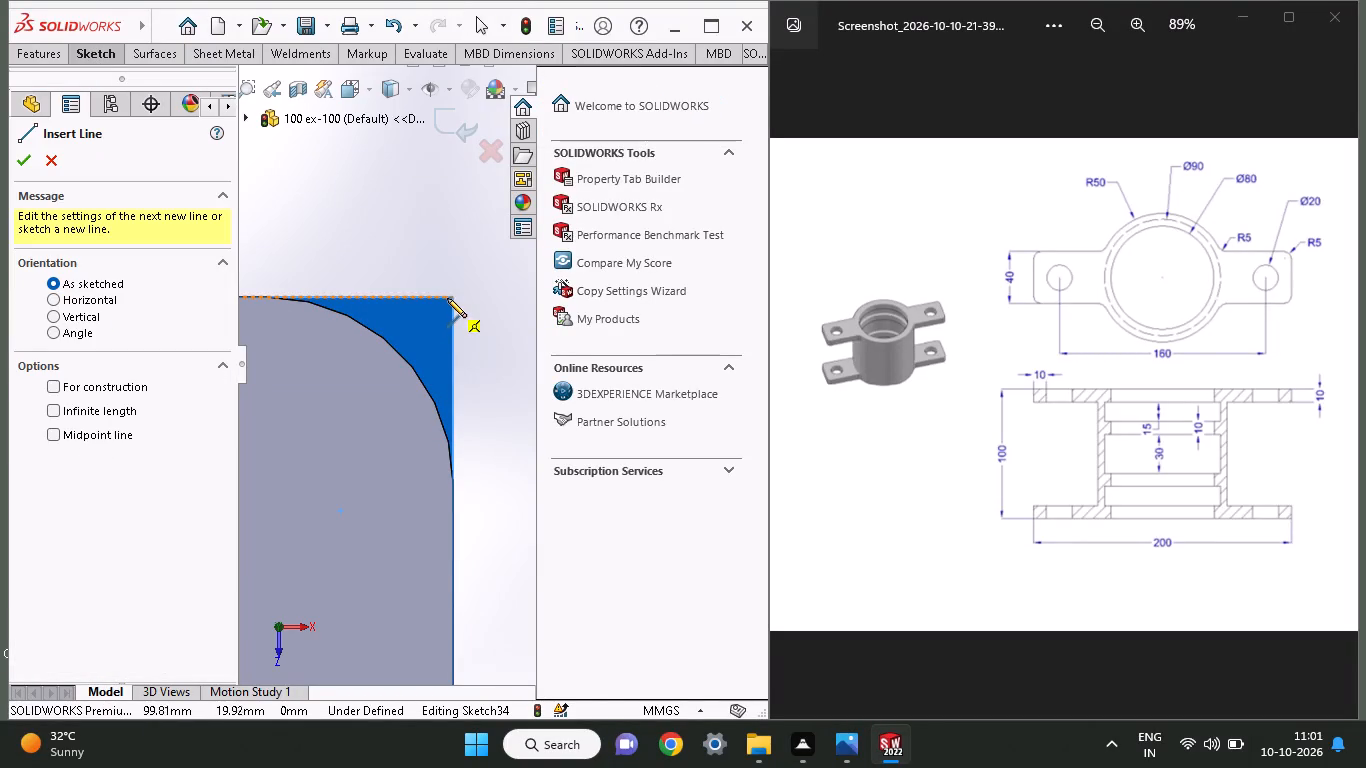
left_click(451, 298)
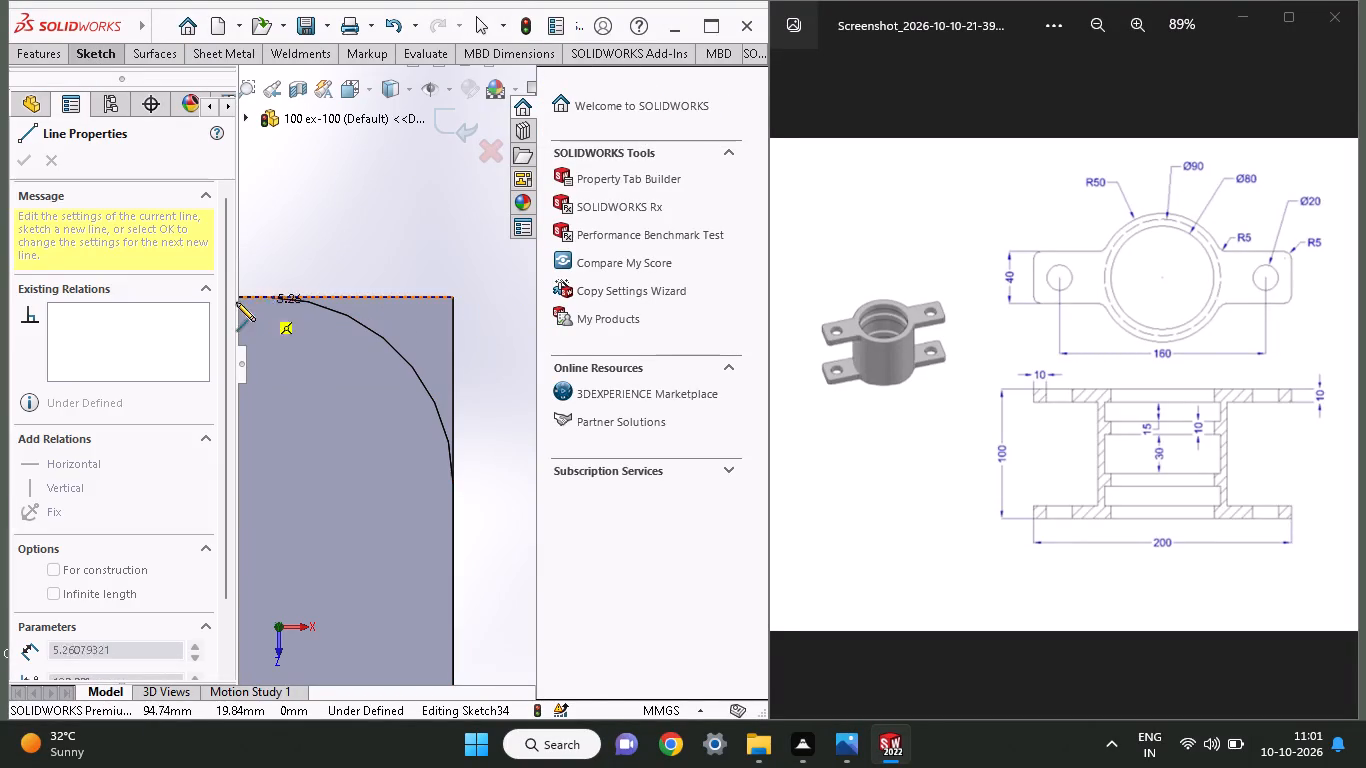
left_click(242, 294)
right_click(271, 204)
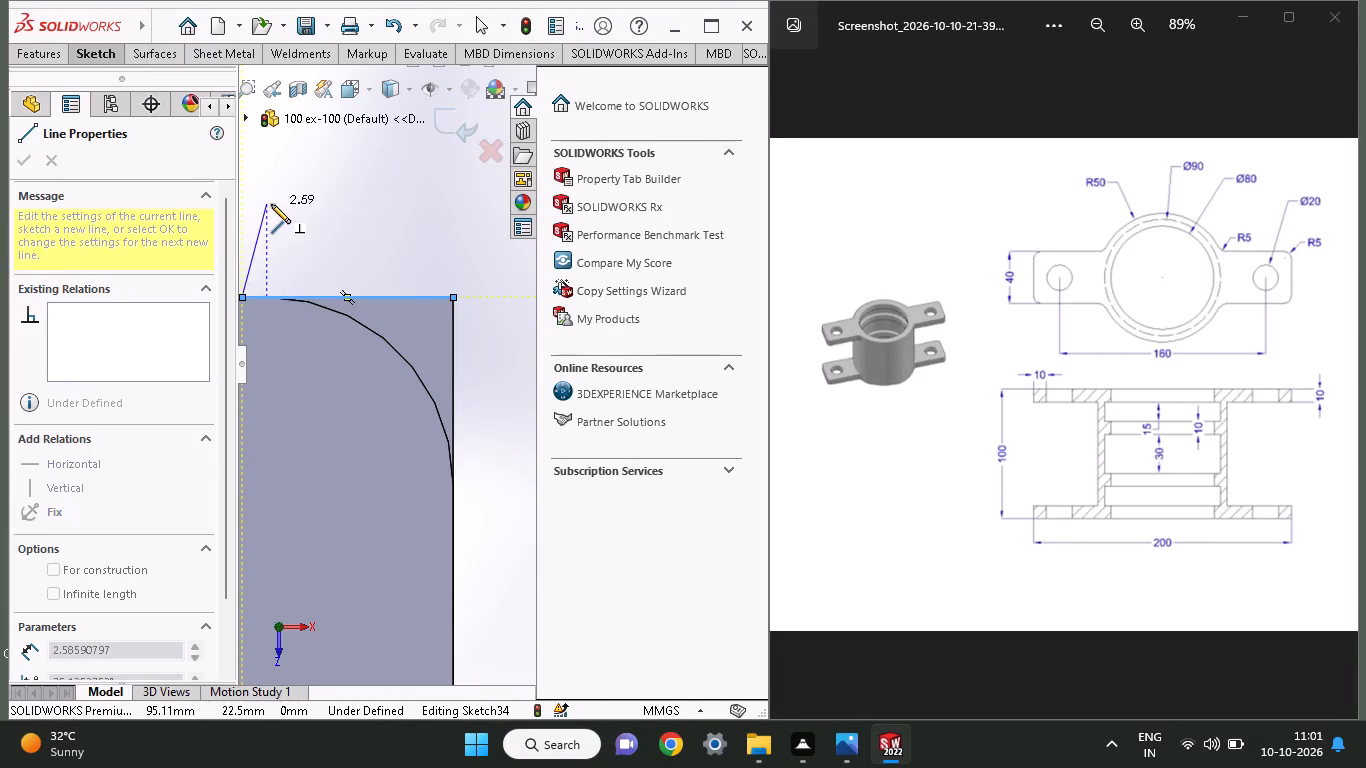
left_click(291, 214)
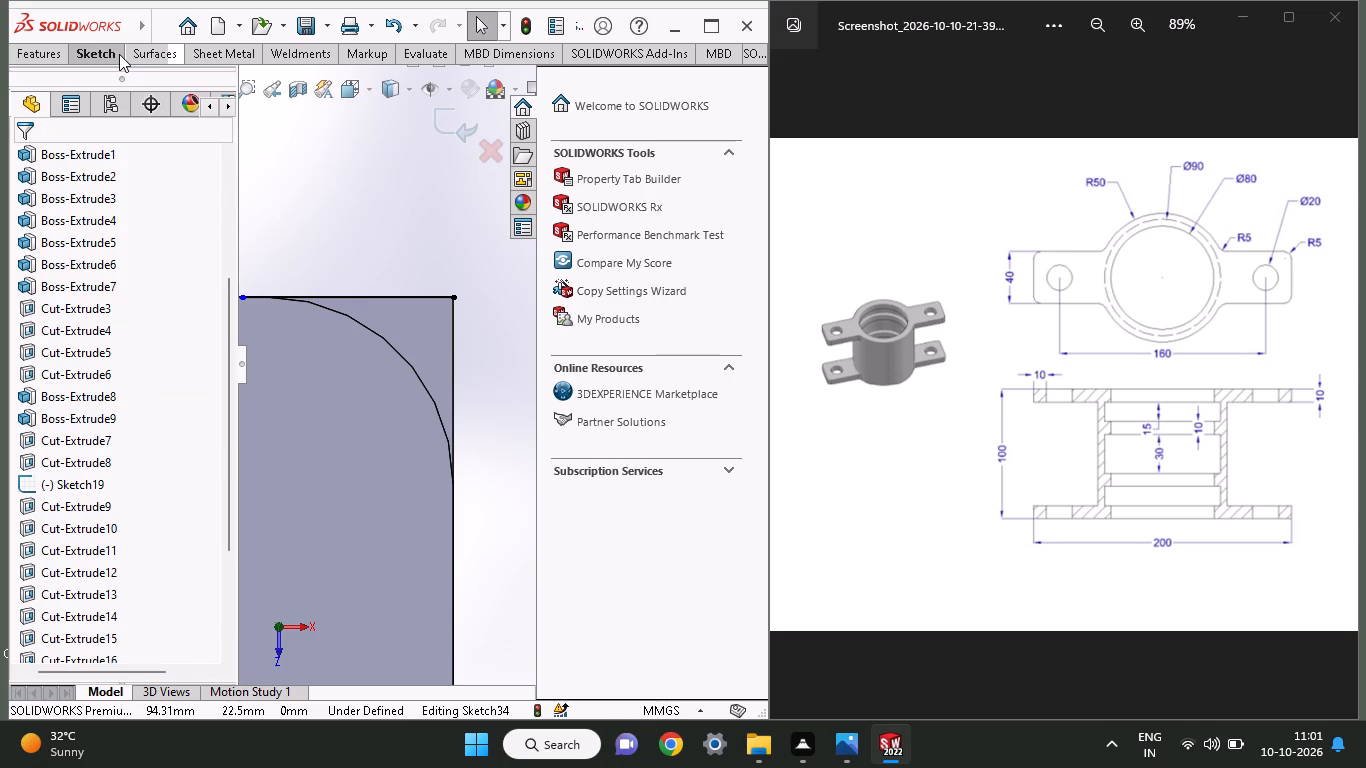
Draw a vertical line from the same square corner along the arm's end edge, extending slightly past the rounded contour.
left_click(119, 54)
left_click(142, 78)
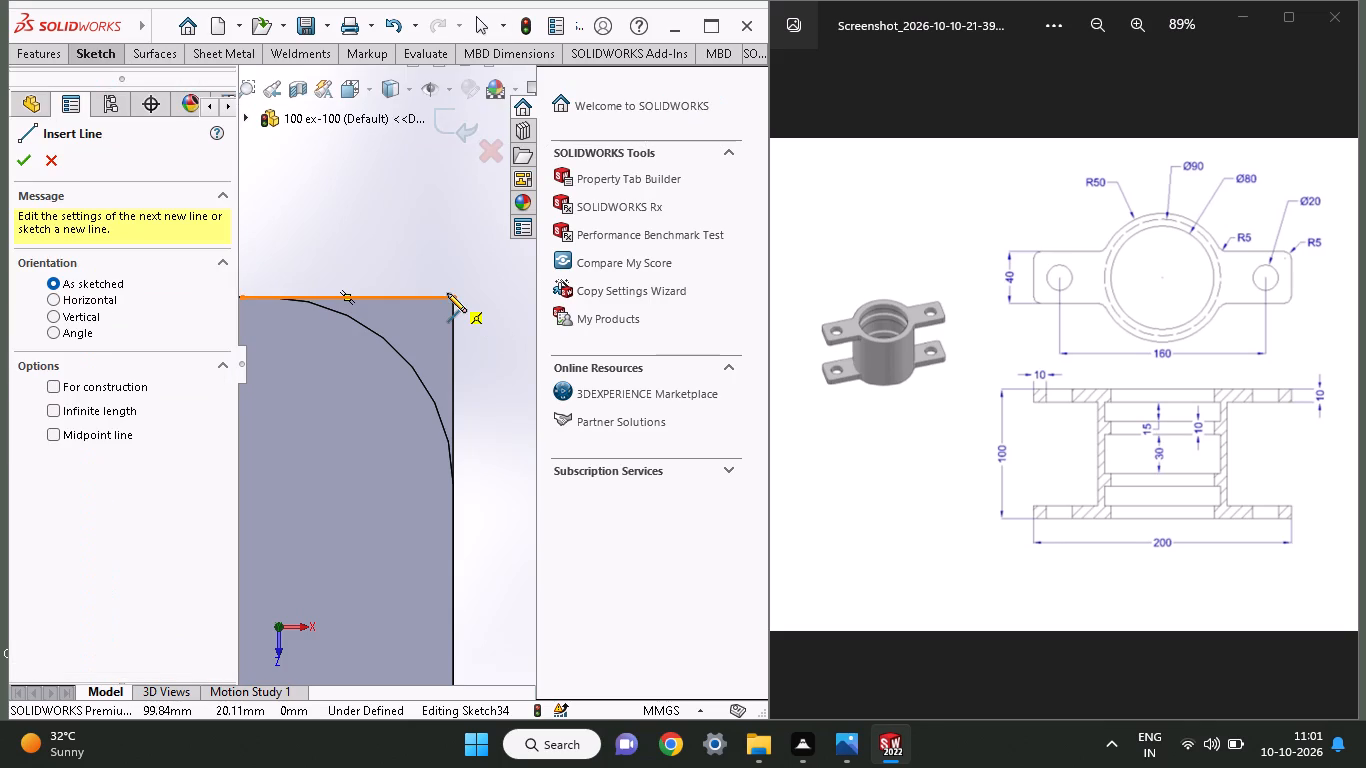
left_click(450, 297)
left_click(452, 526)
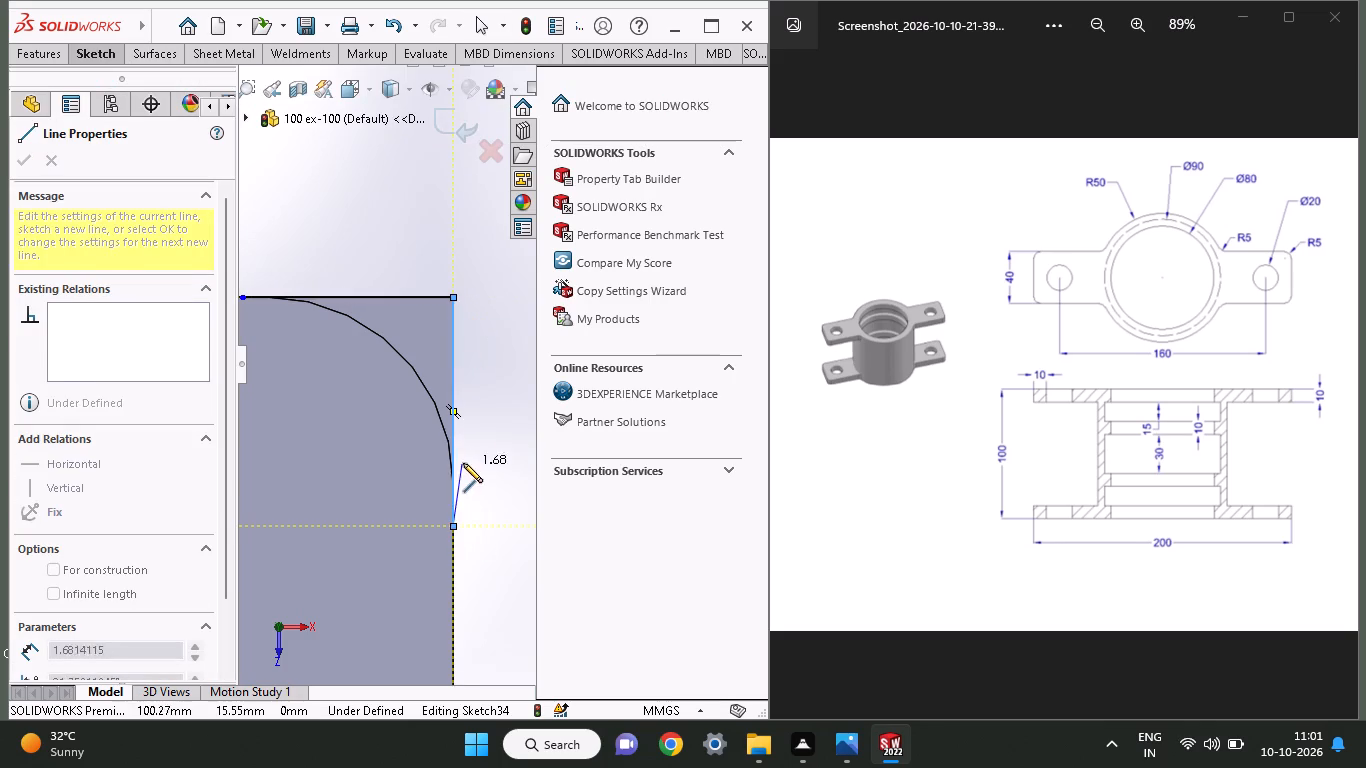
right_click(474, 453)
left_click(481, 462)
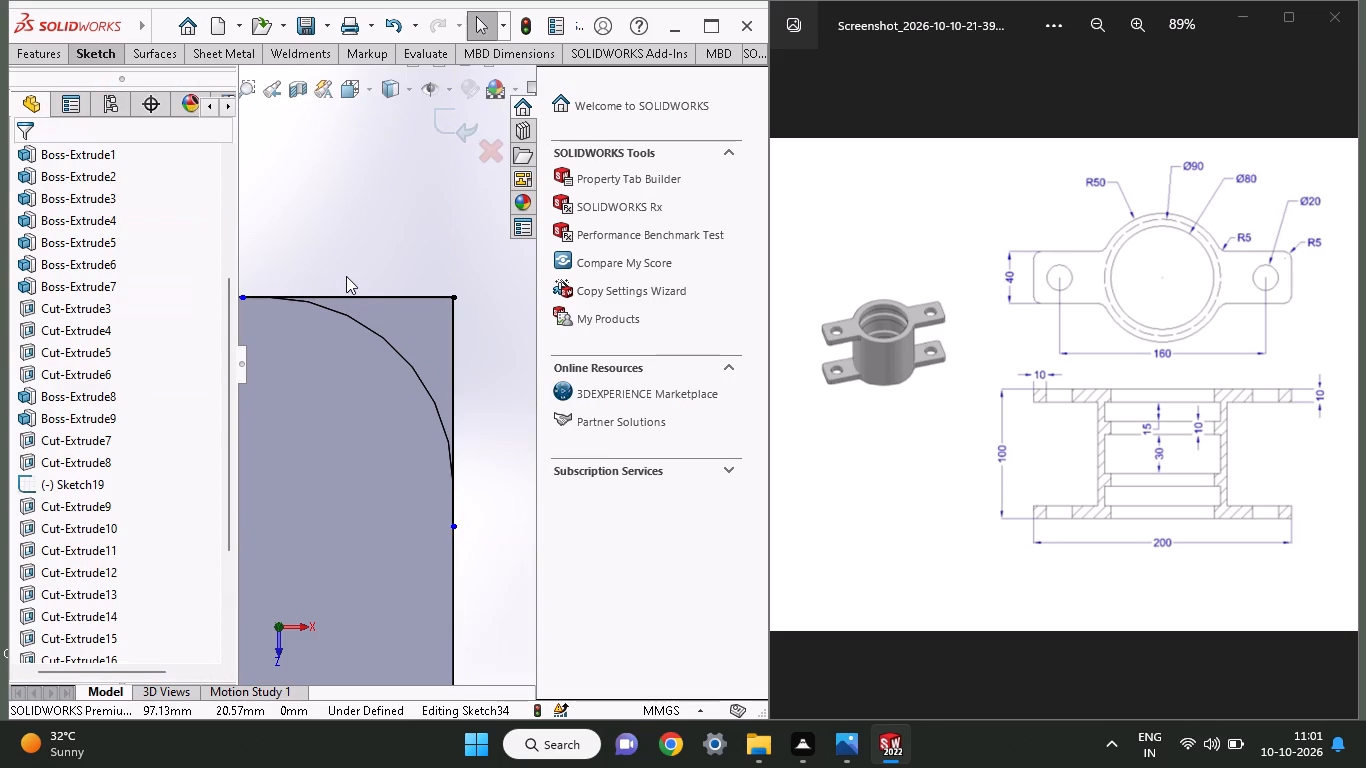
Apply a 5 mm sketch fillet between the horizontal and vertical lines at the square corner.
left_click(95, 50)
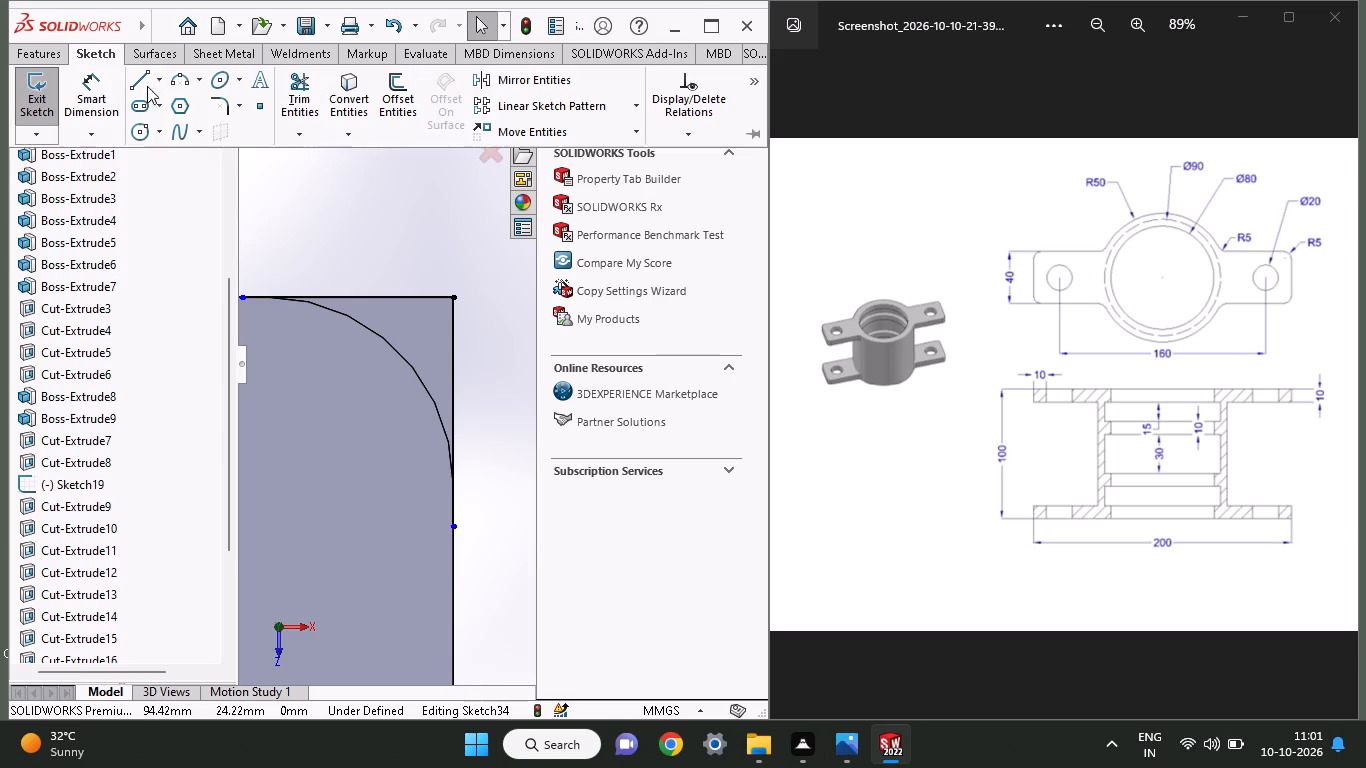
left_click(213, 103)
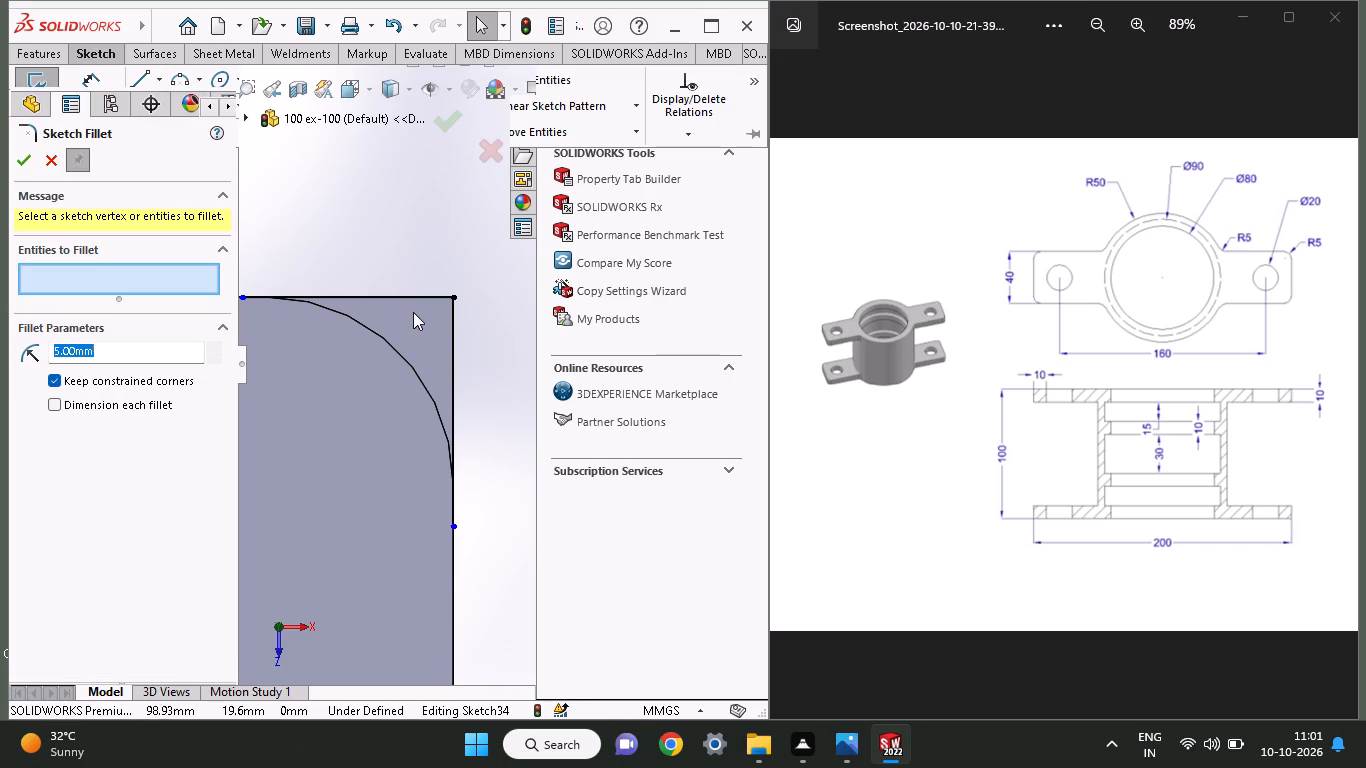
left_click(456, 319)
left_click(417, 303)
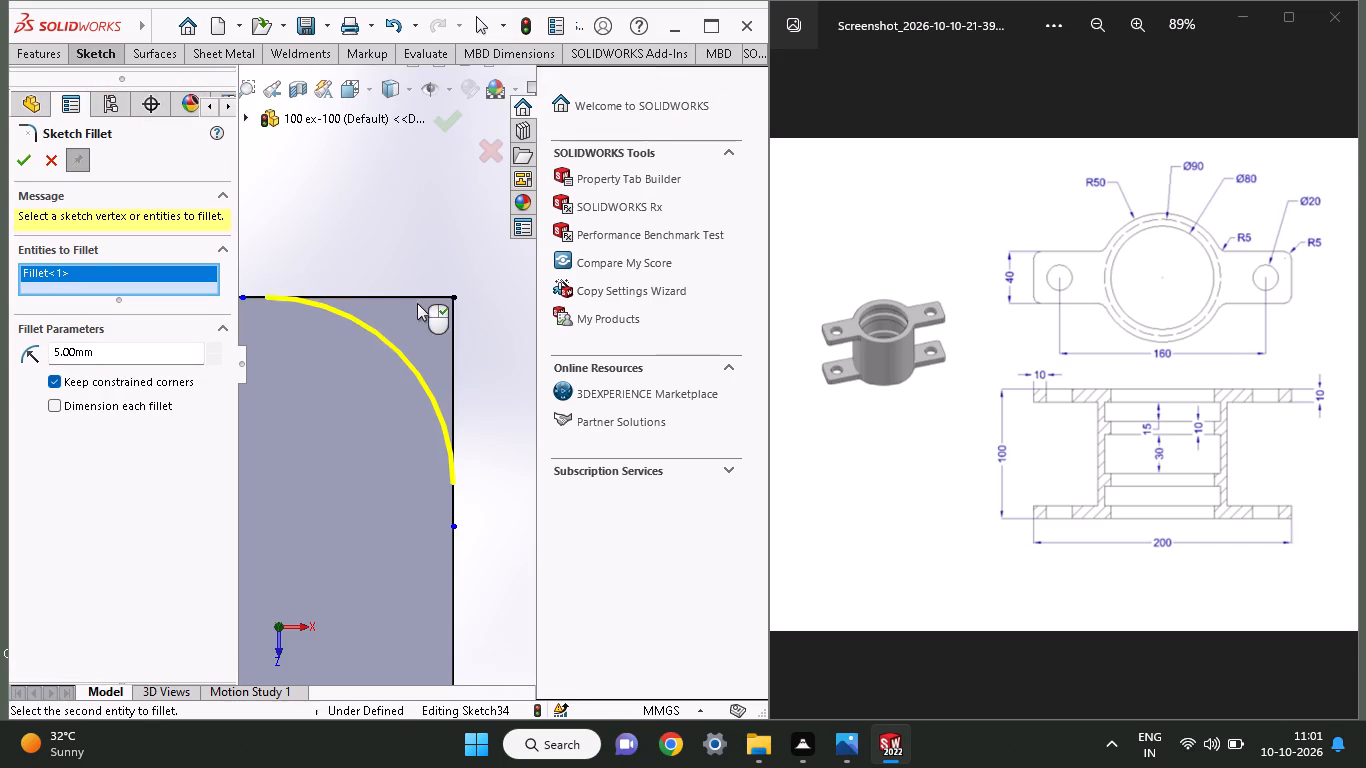
left_click(17, 166)
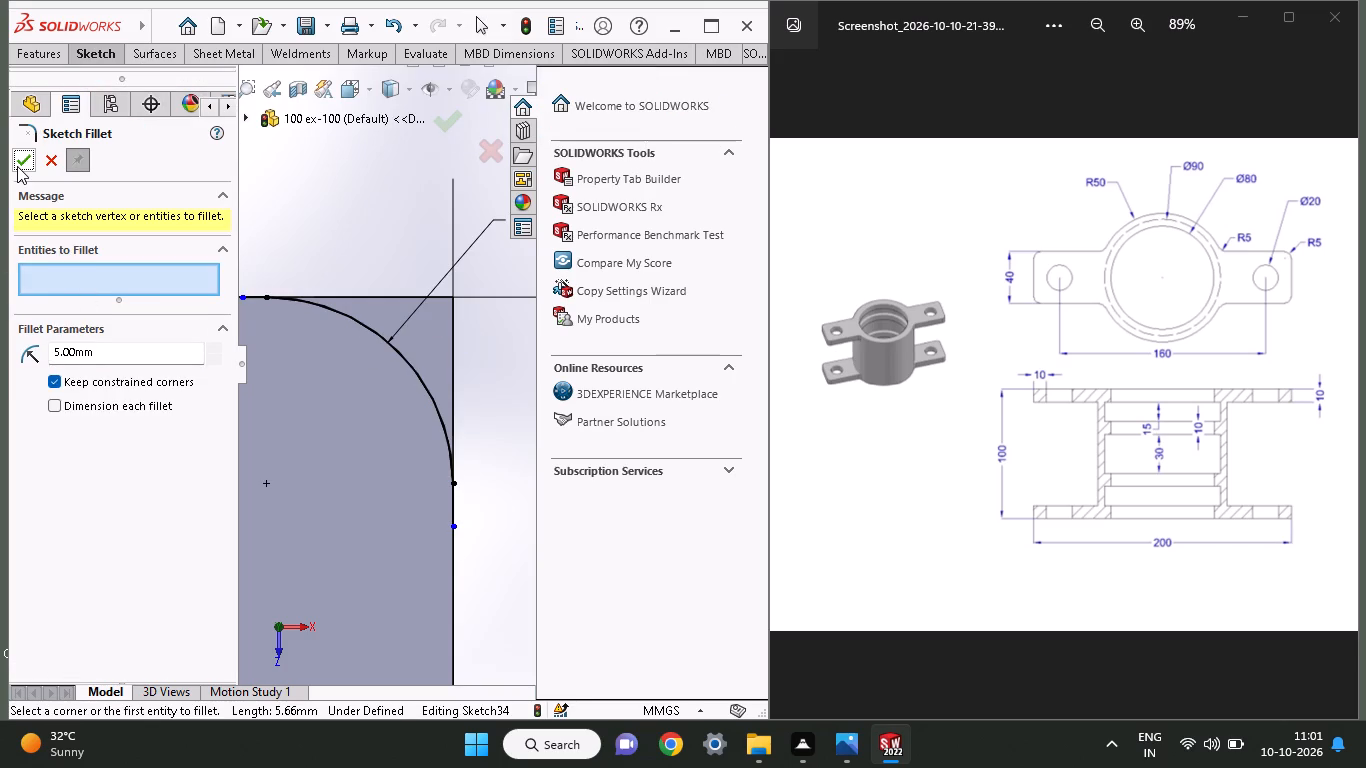
left_click(30, 158)
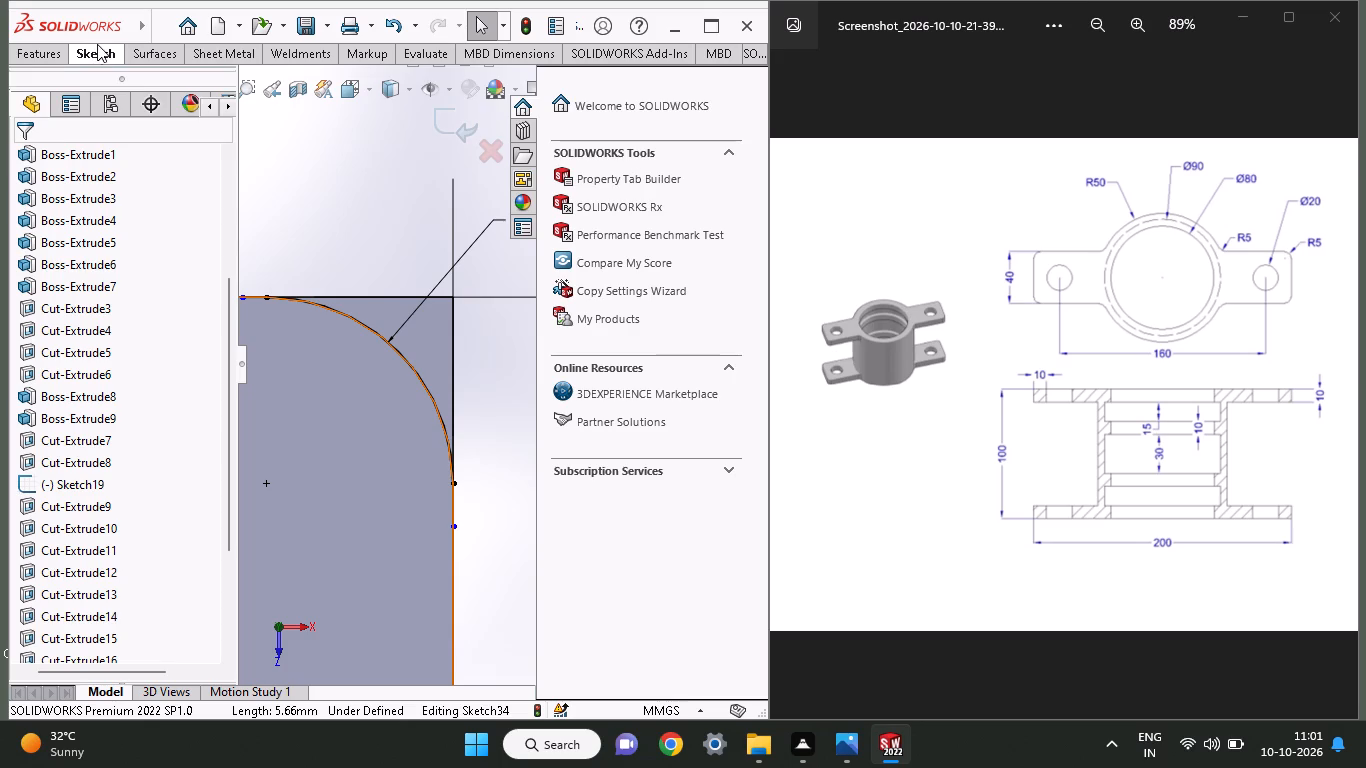
Close the corner region with a 5 mm horizontal line and a 5 mm vertical line joining the arc's ends through the sharp vertex.
left_click(94, 46)
left_click(132, 74)
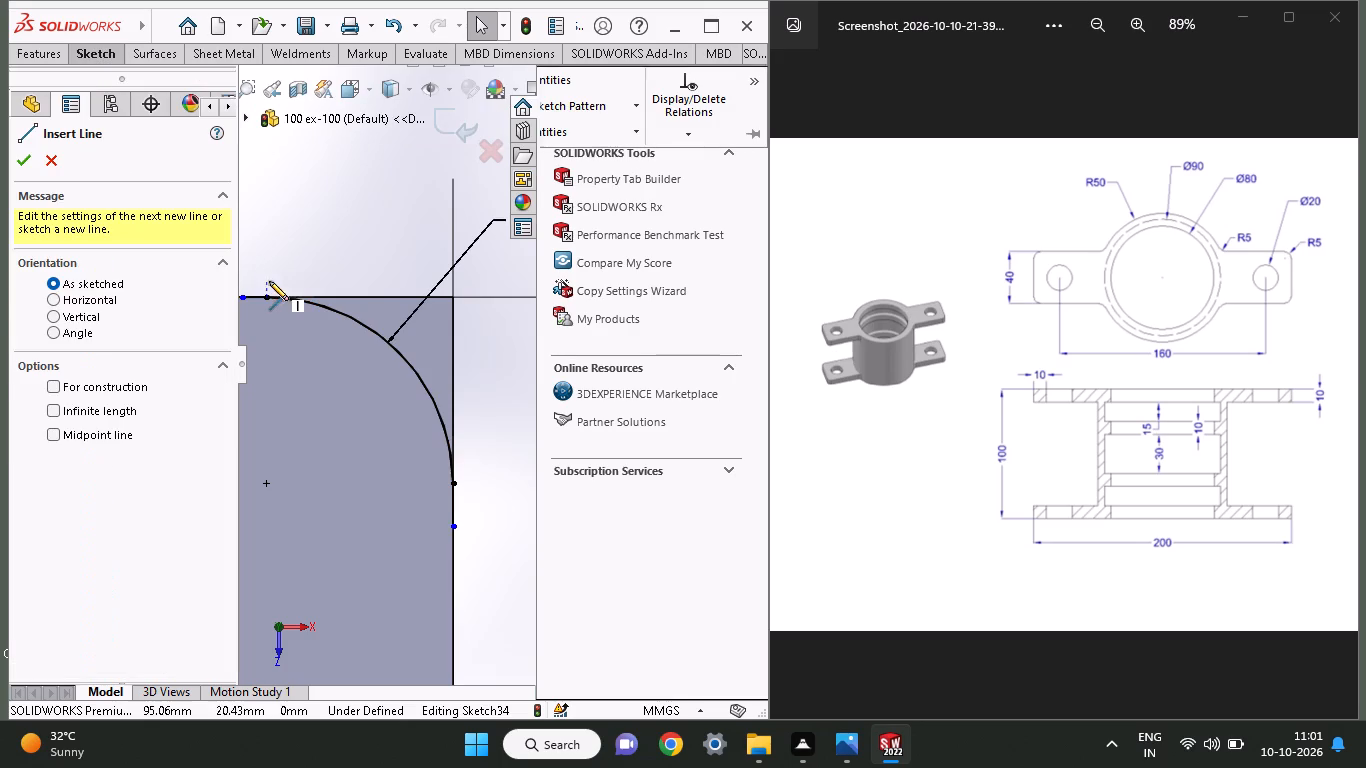
left_click(266, 301)
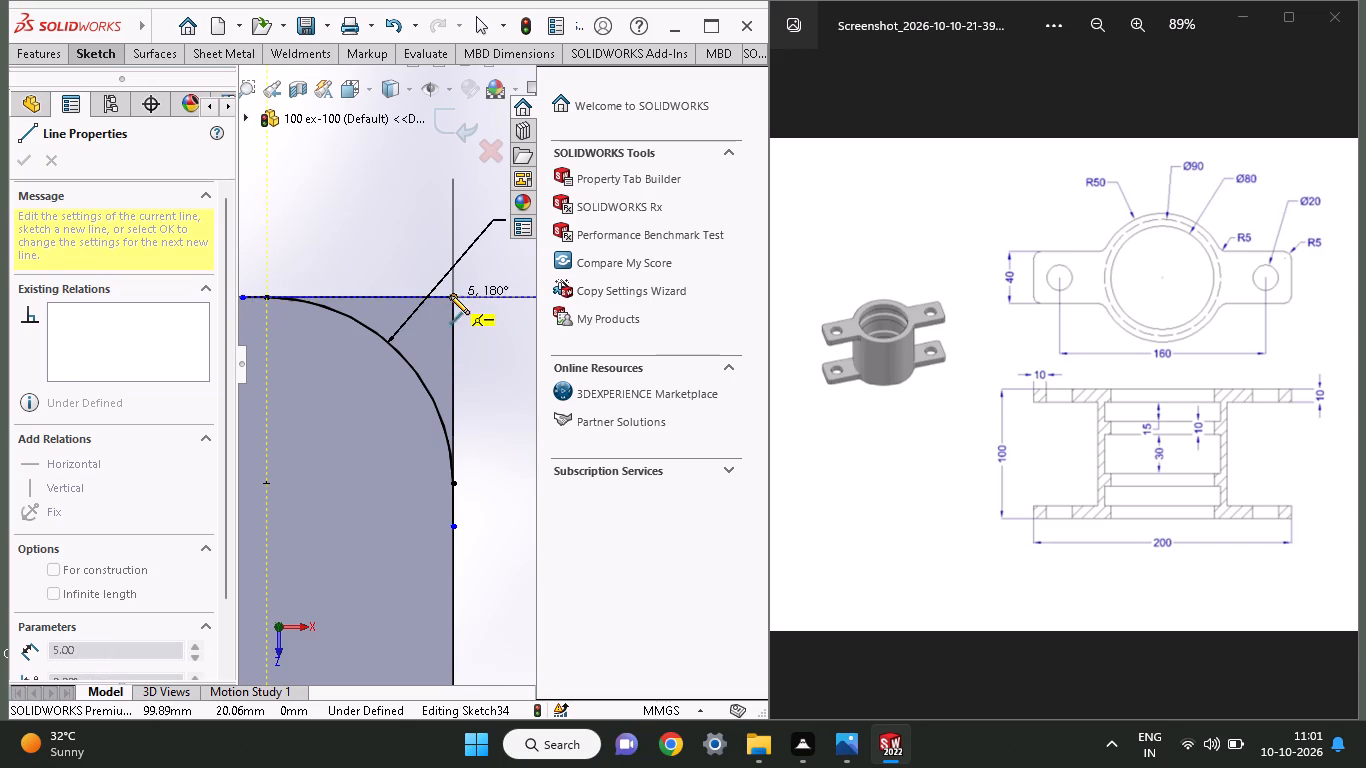
left_click(450, 295)
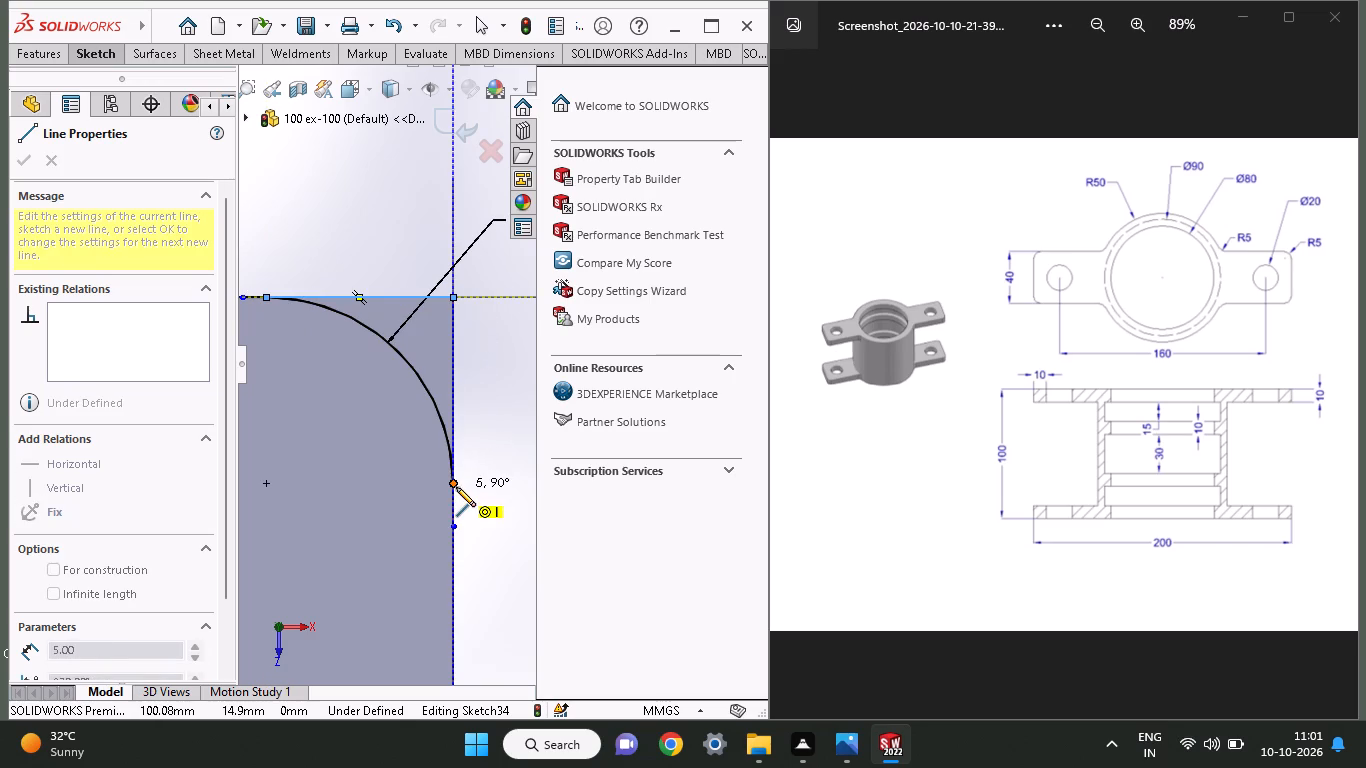
left_click(456, 487)
right_click(485, 412)
left_click(496, 429)
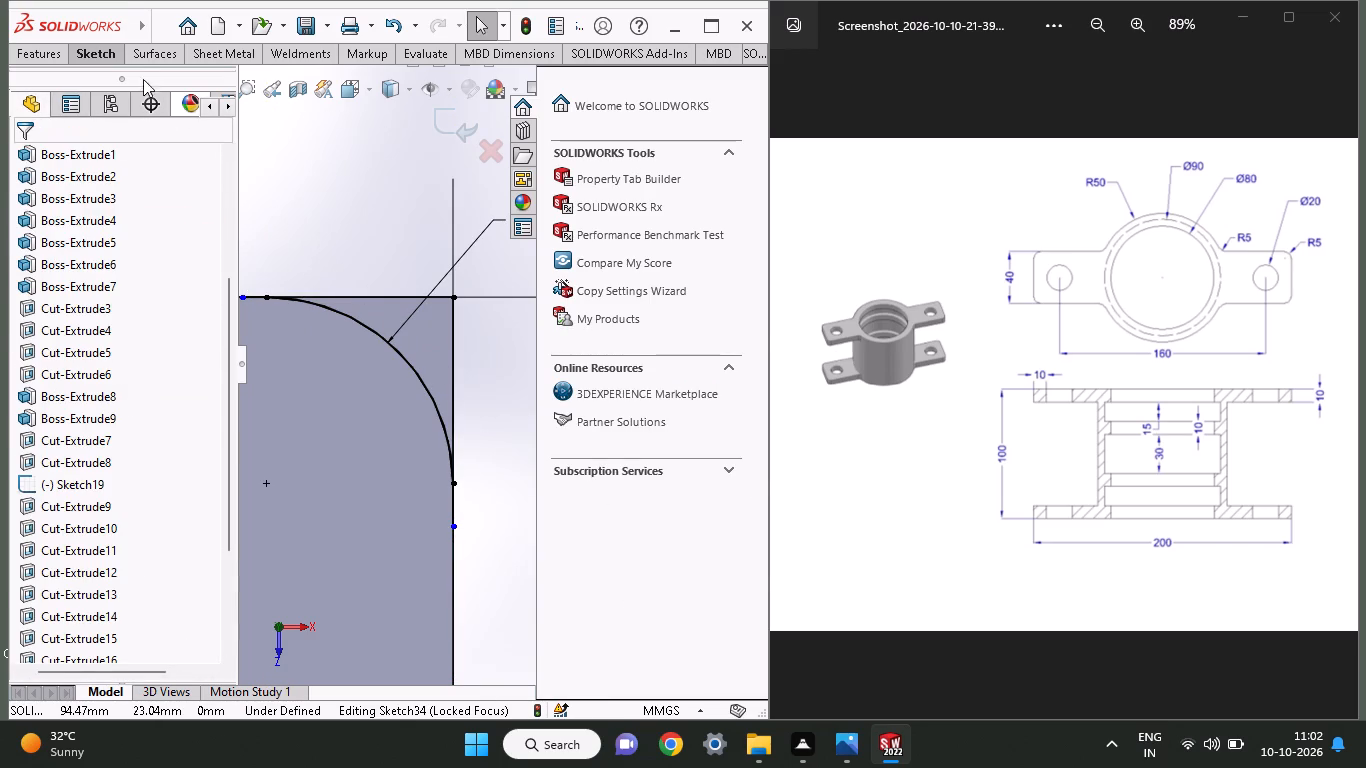
Cut-extrude only the region between the R5 arc and the sharp vertex, blind to a depth of 41 mm.
left_click(48, 45)
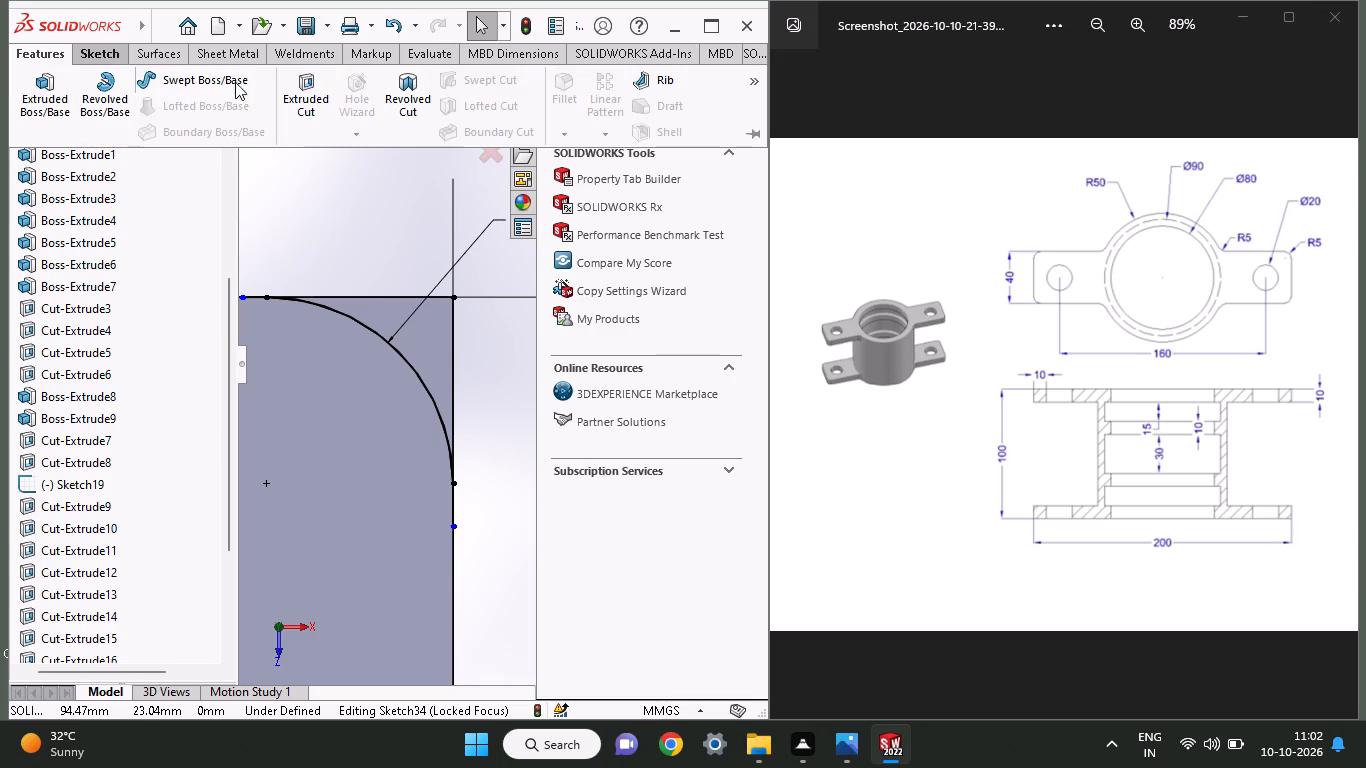
left_click(295, 80)
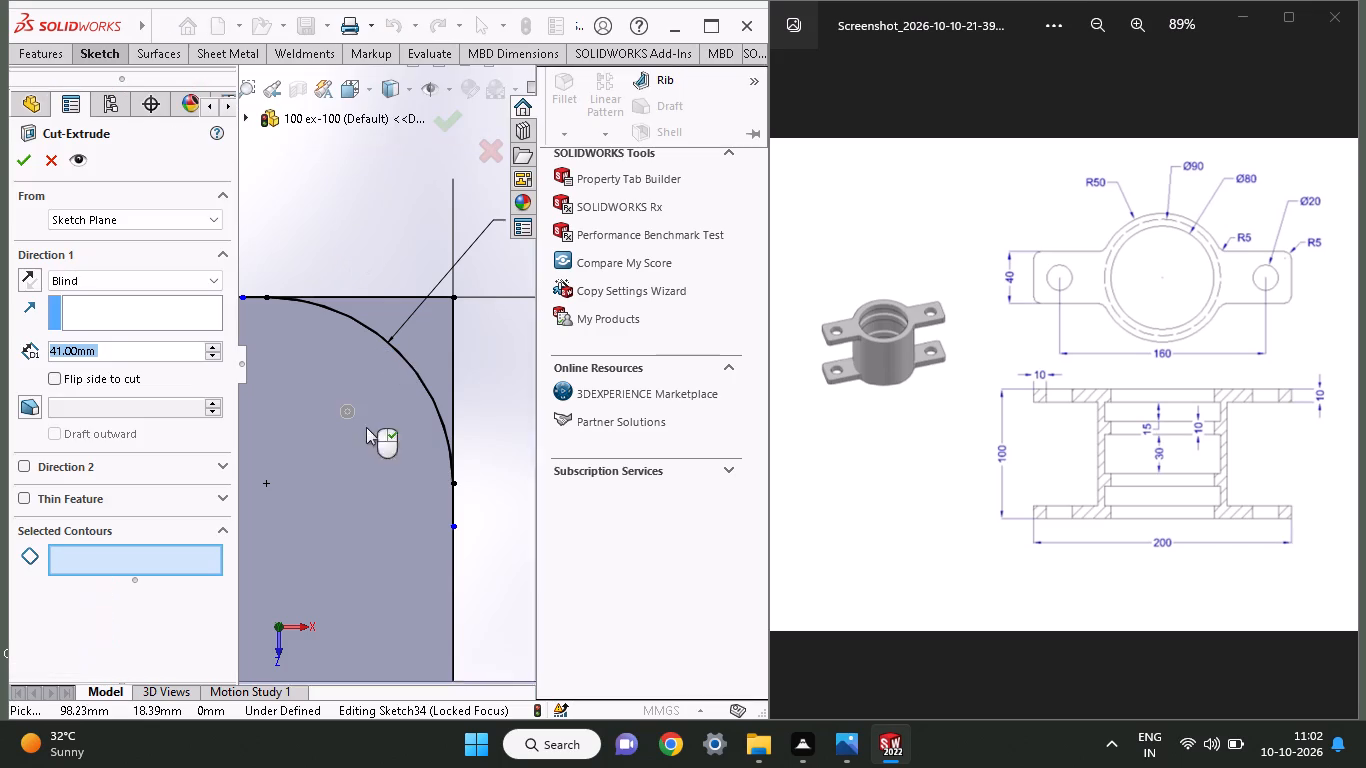
left_click(418, 339)
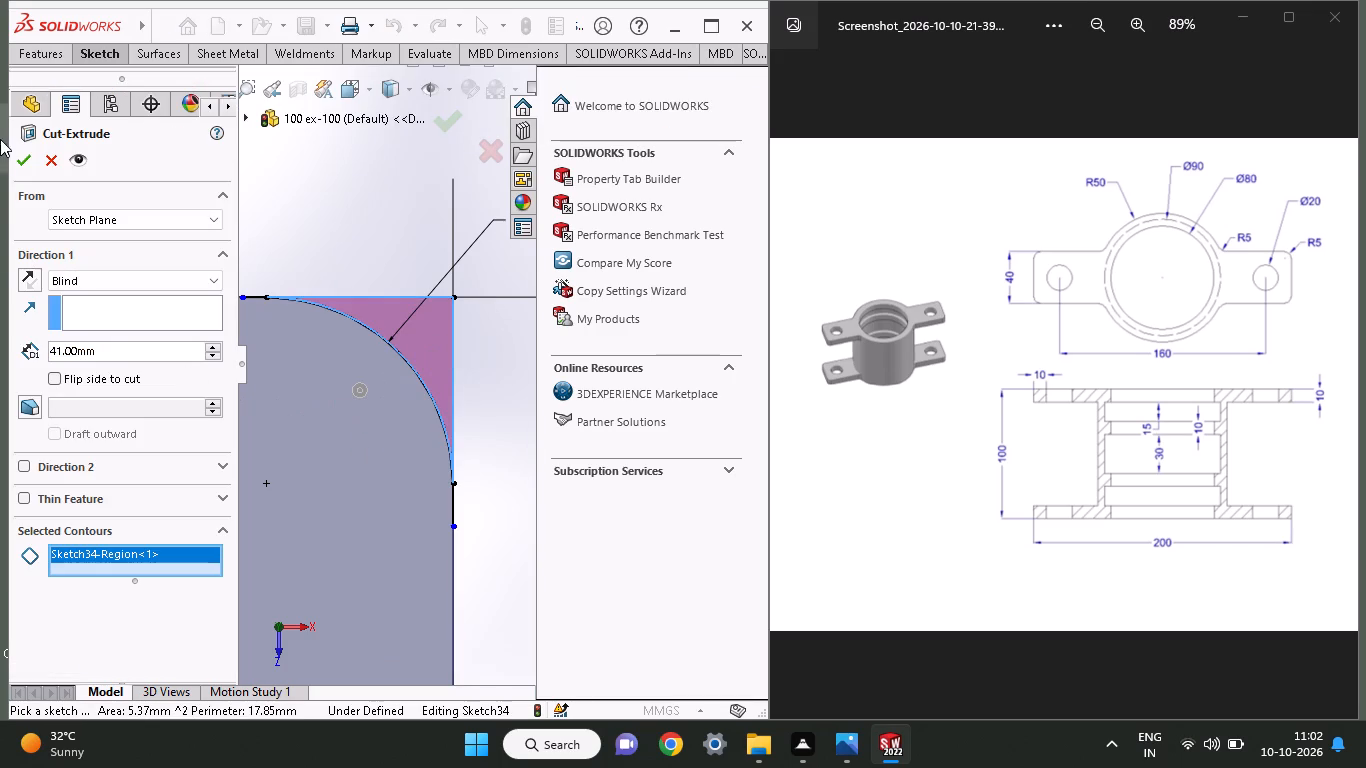
left_click(31, 160)
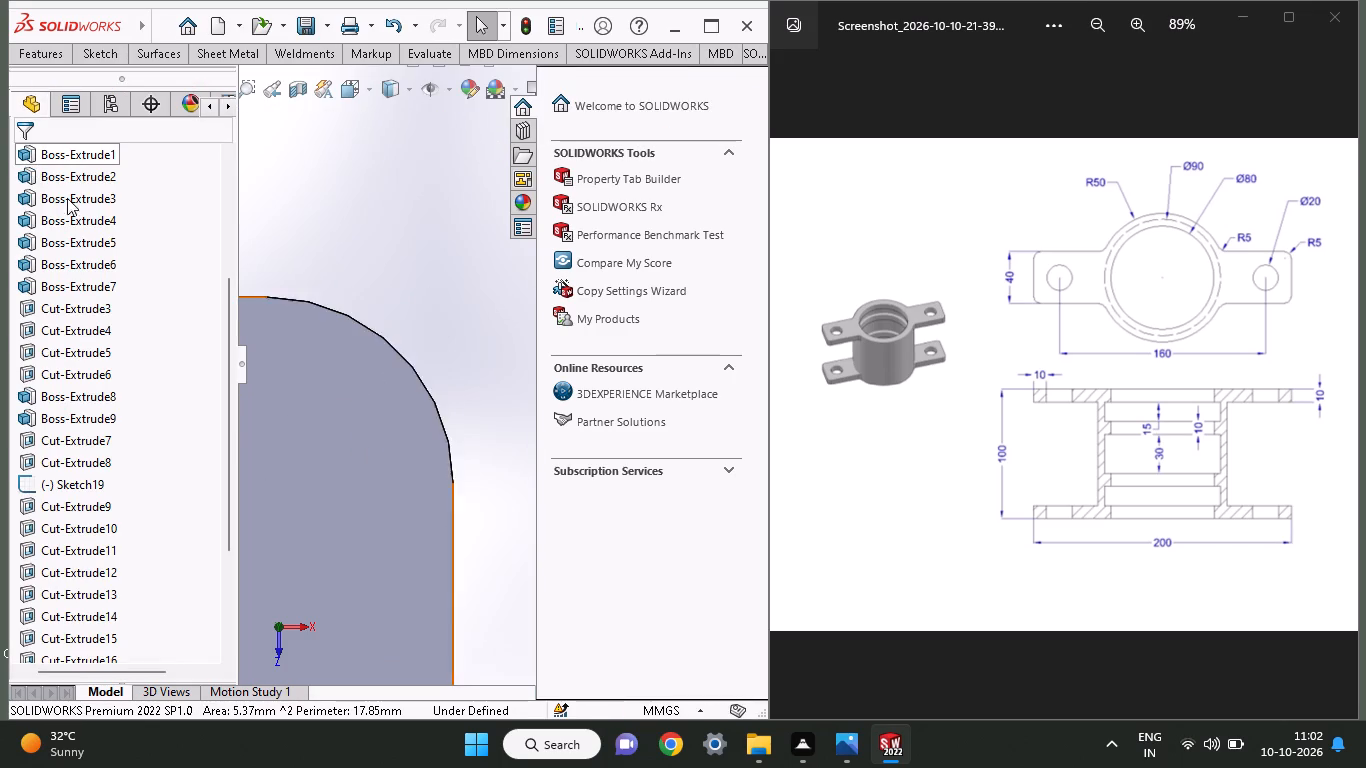
Save the bracket part.
scroll(243, 280, "up", 1)
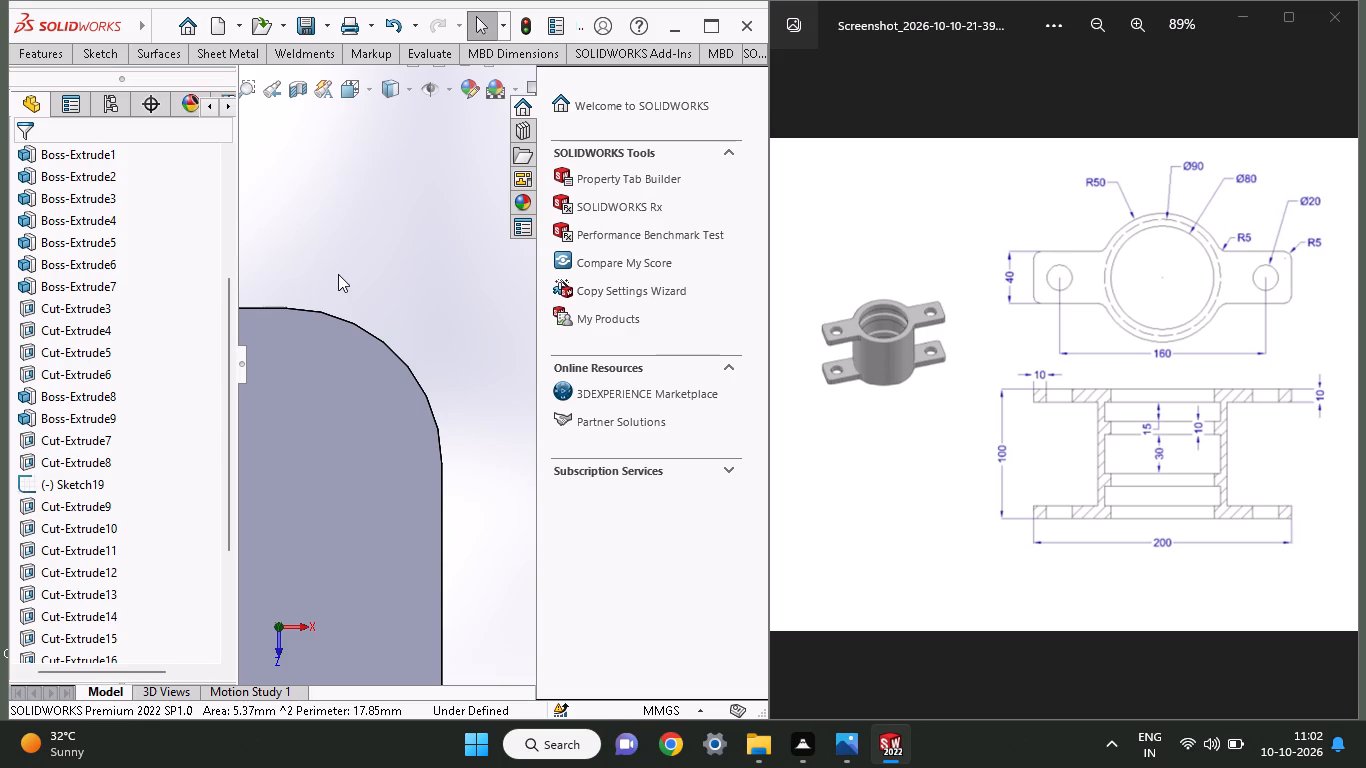
scroll(340, 272, "up", 7, "ctrl")
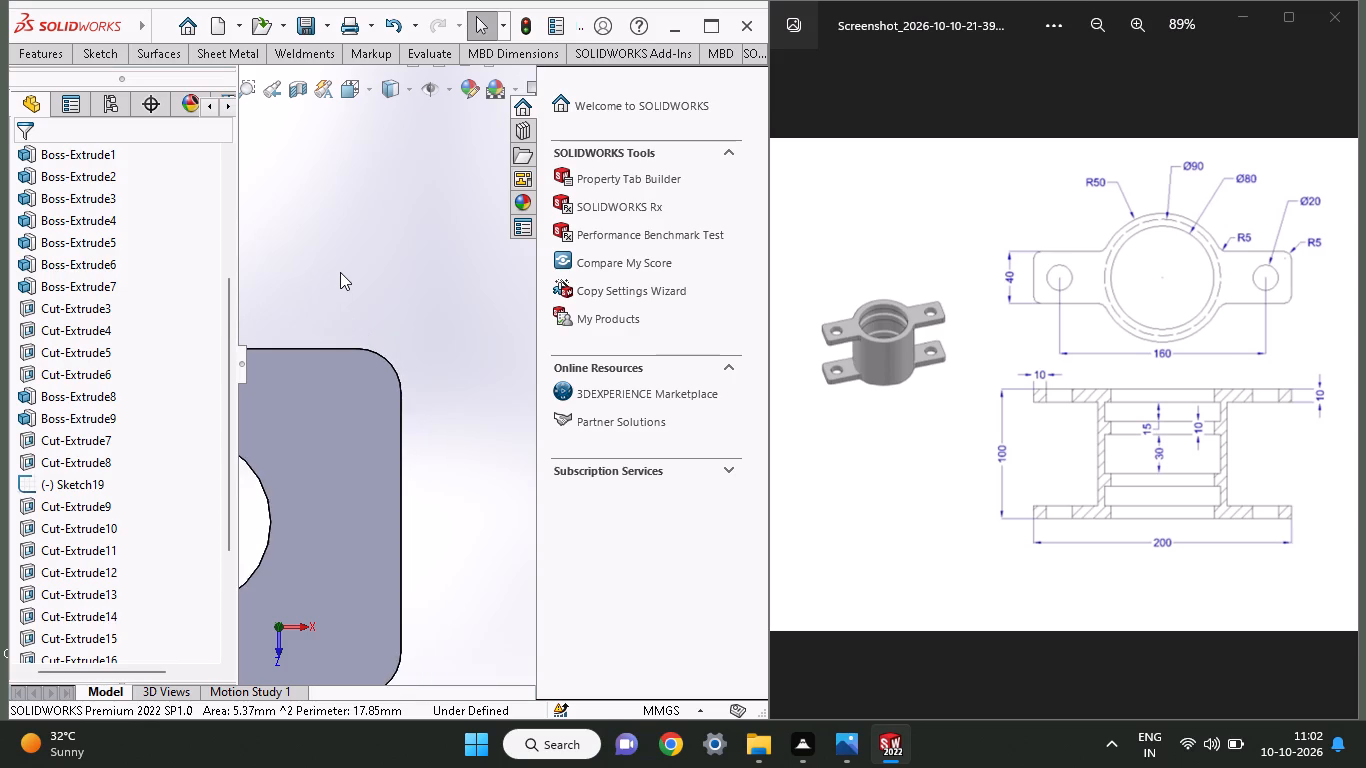
scroll(340, 272, "up", 12, "ctrl")
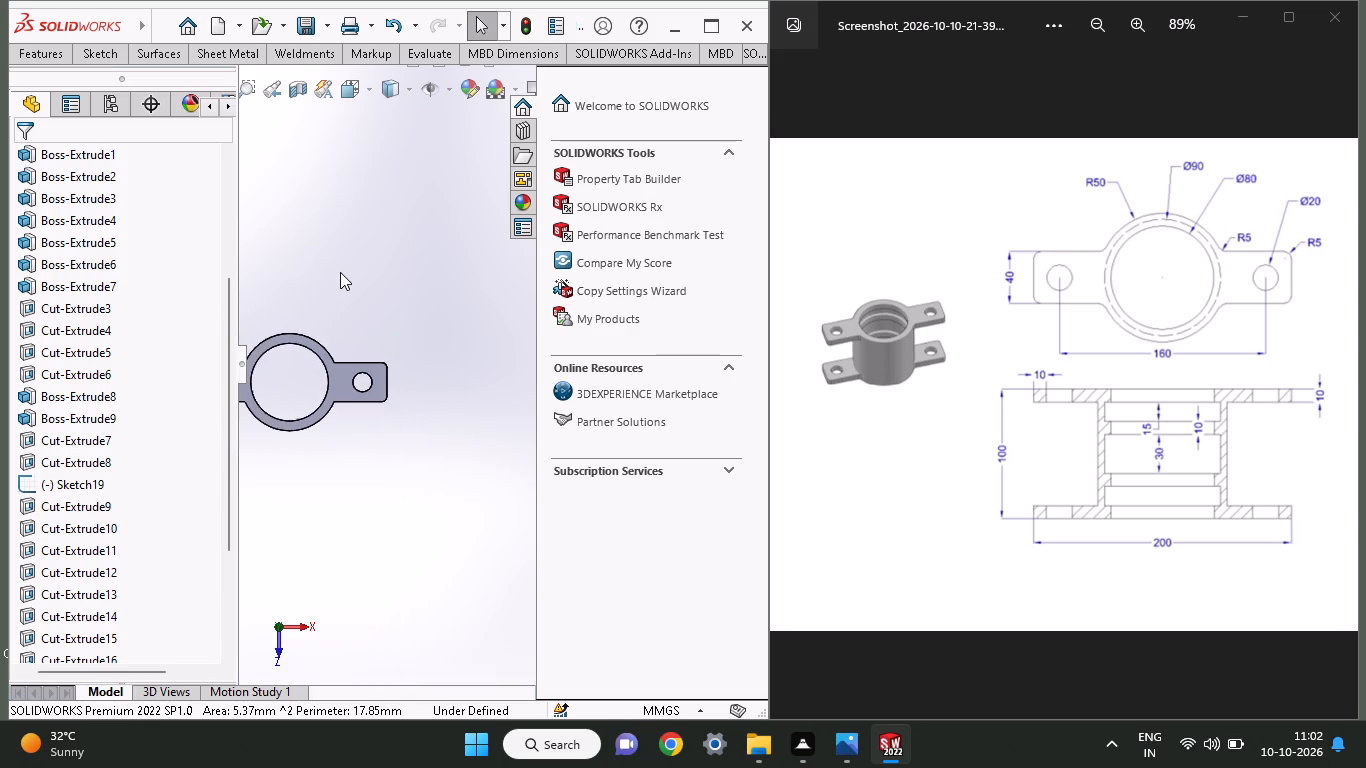
left_click(323, 30)
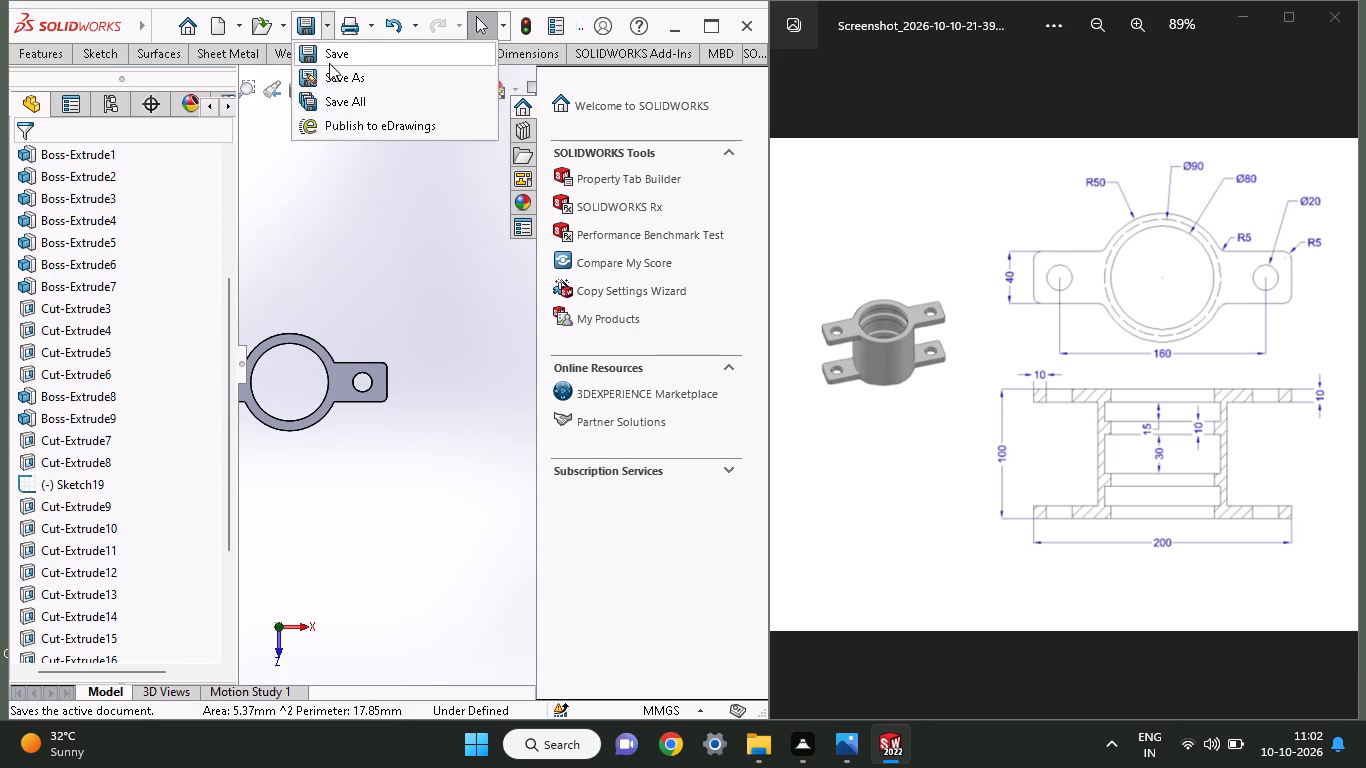